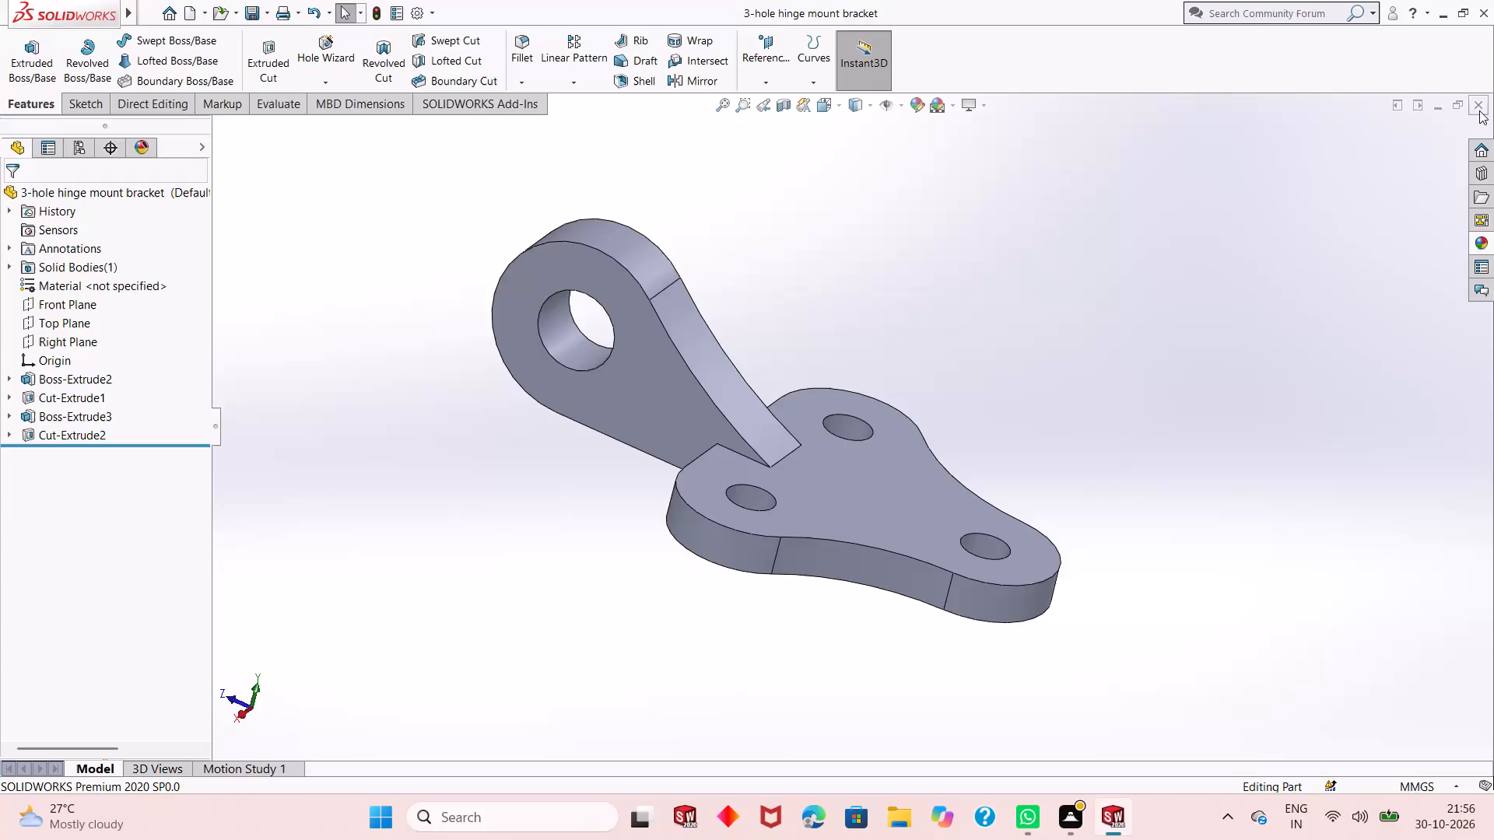
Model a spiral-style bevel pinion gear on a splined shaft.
Close the hinge mount bracket document and create a new part.
{"action": "left_click", "coordinate": [1479, 110]}
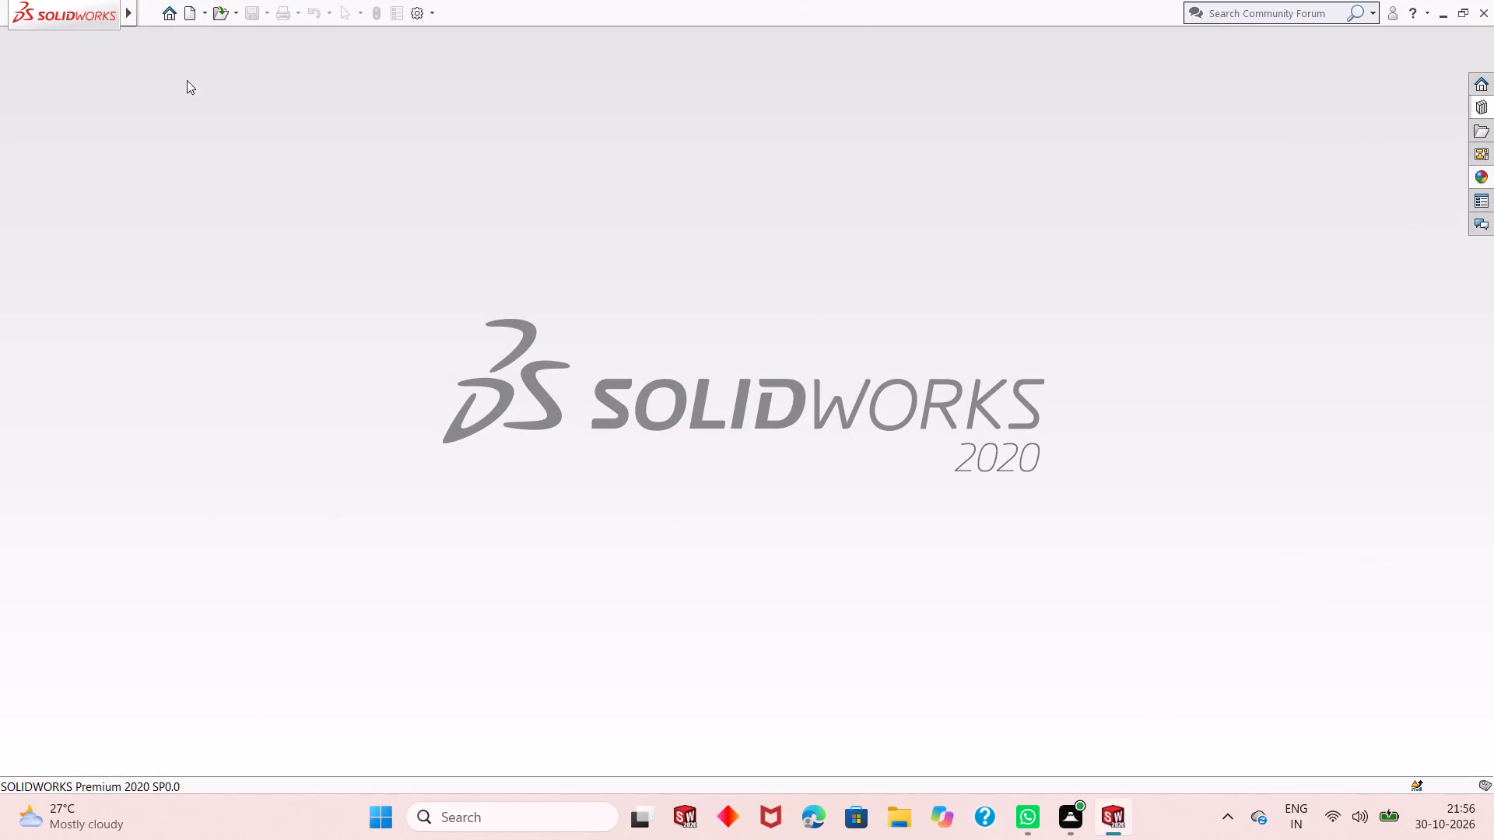
{"action": "left_click", "coordinate": [189, 13]}
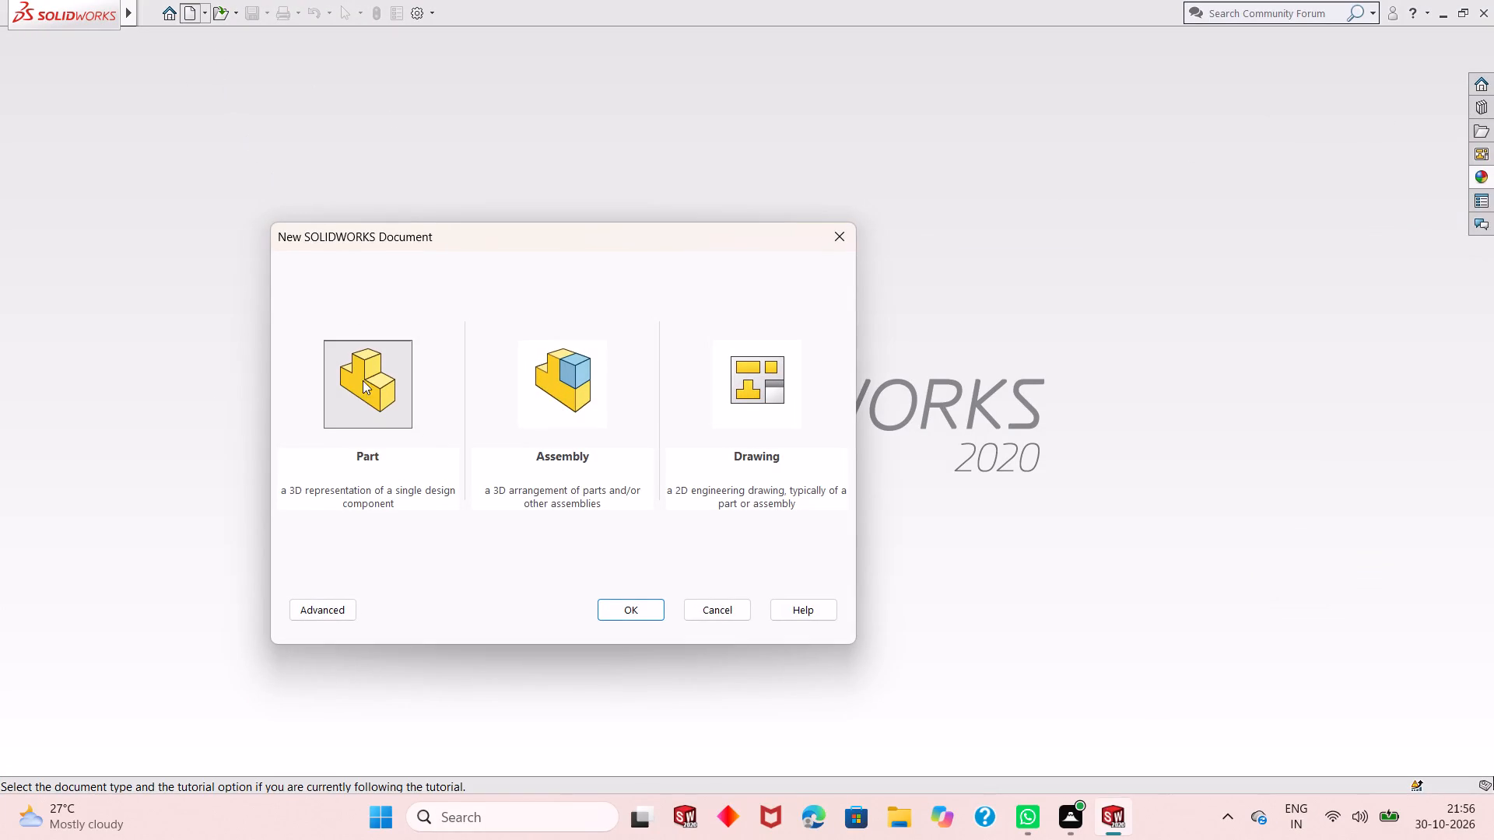
{"action": "double_click", "coordinate": [360, 404]}
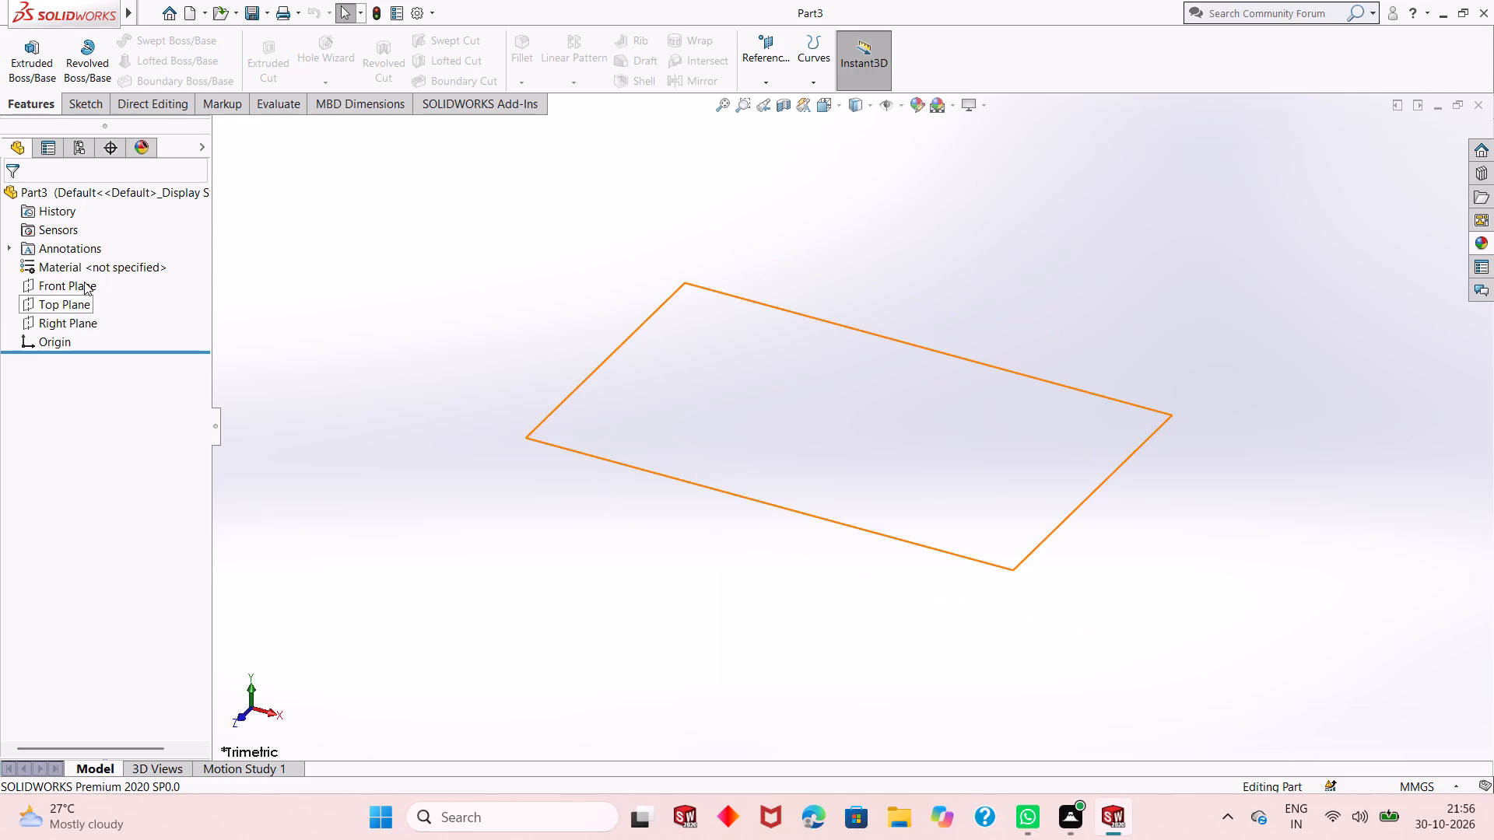
On the Front Plane, sketch a 45 mm vertical line up from the origin, a 5 mm horizontal line and a short downward line.
{"action": "left_click", "coordinate": [84, 282]}
{"action": "left_click", "coordinate": [98, 260]}
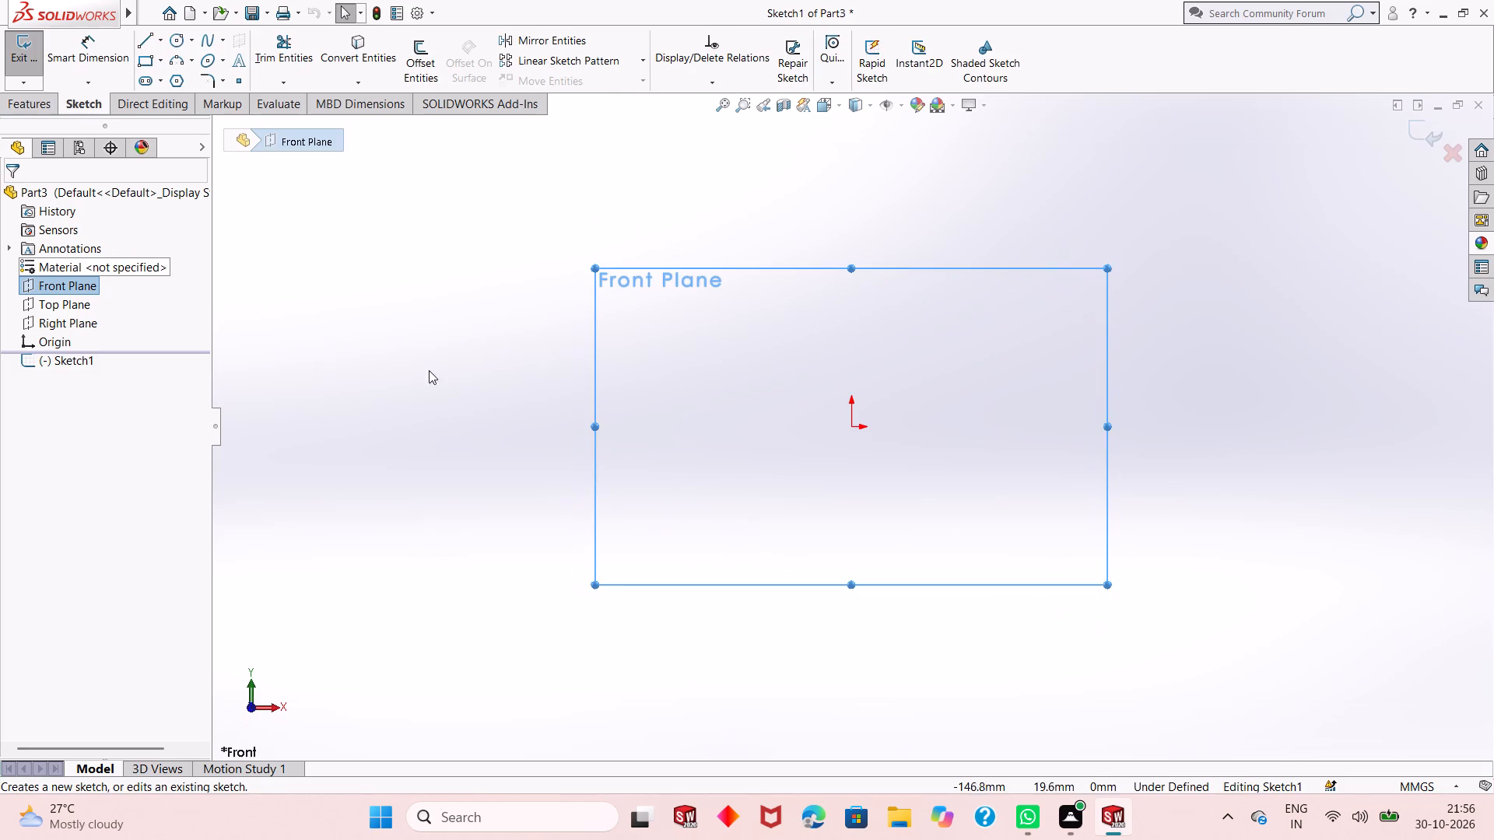
{"action": "left_click", "coordinate": [145, 41]}
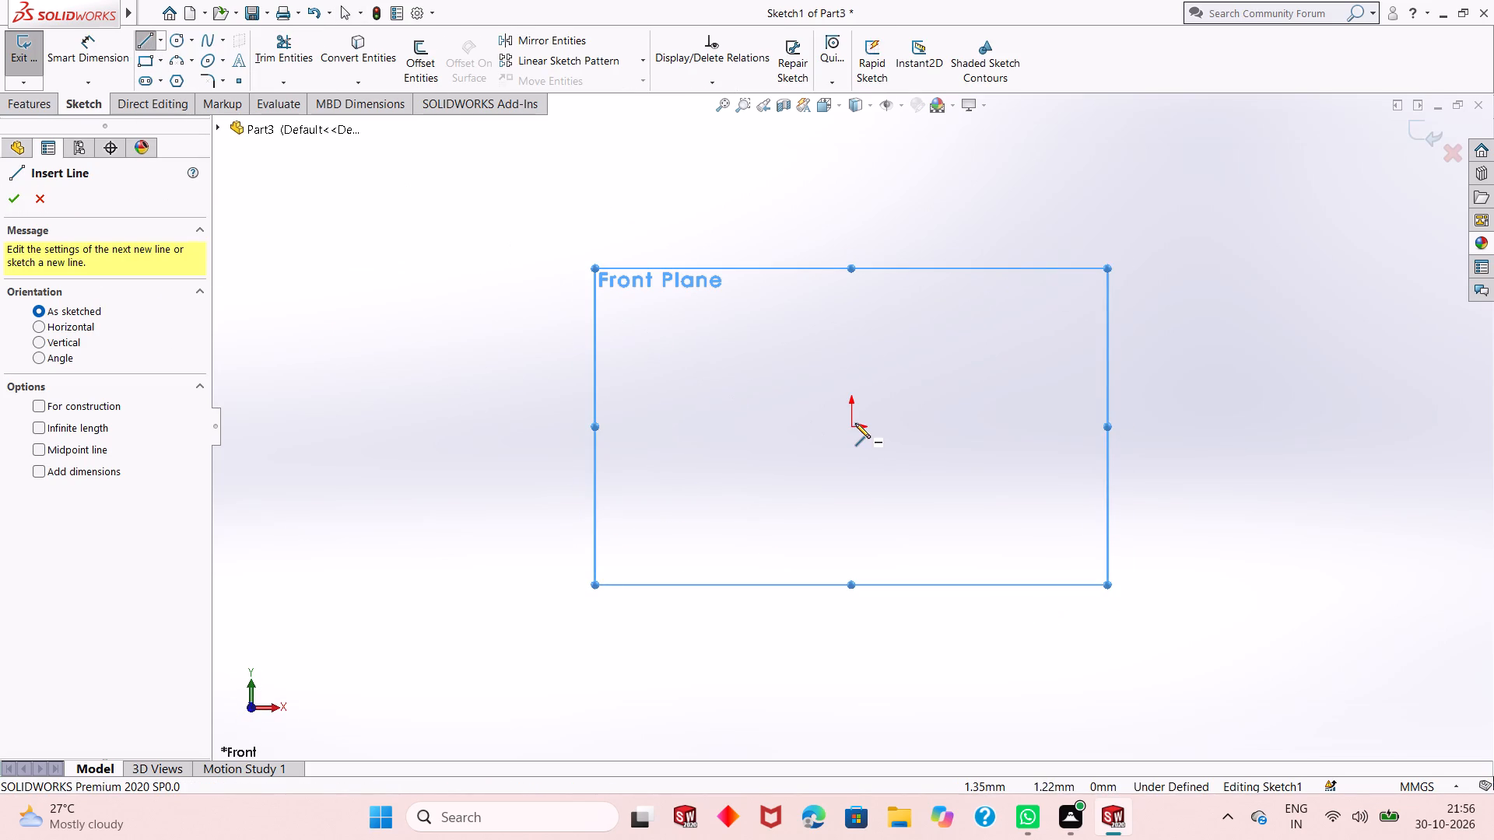
{"action": "left_click", "coordinate": [854, 423]}
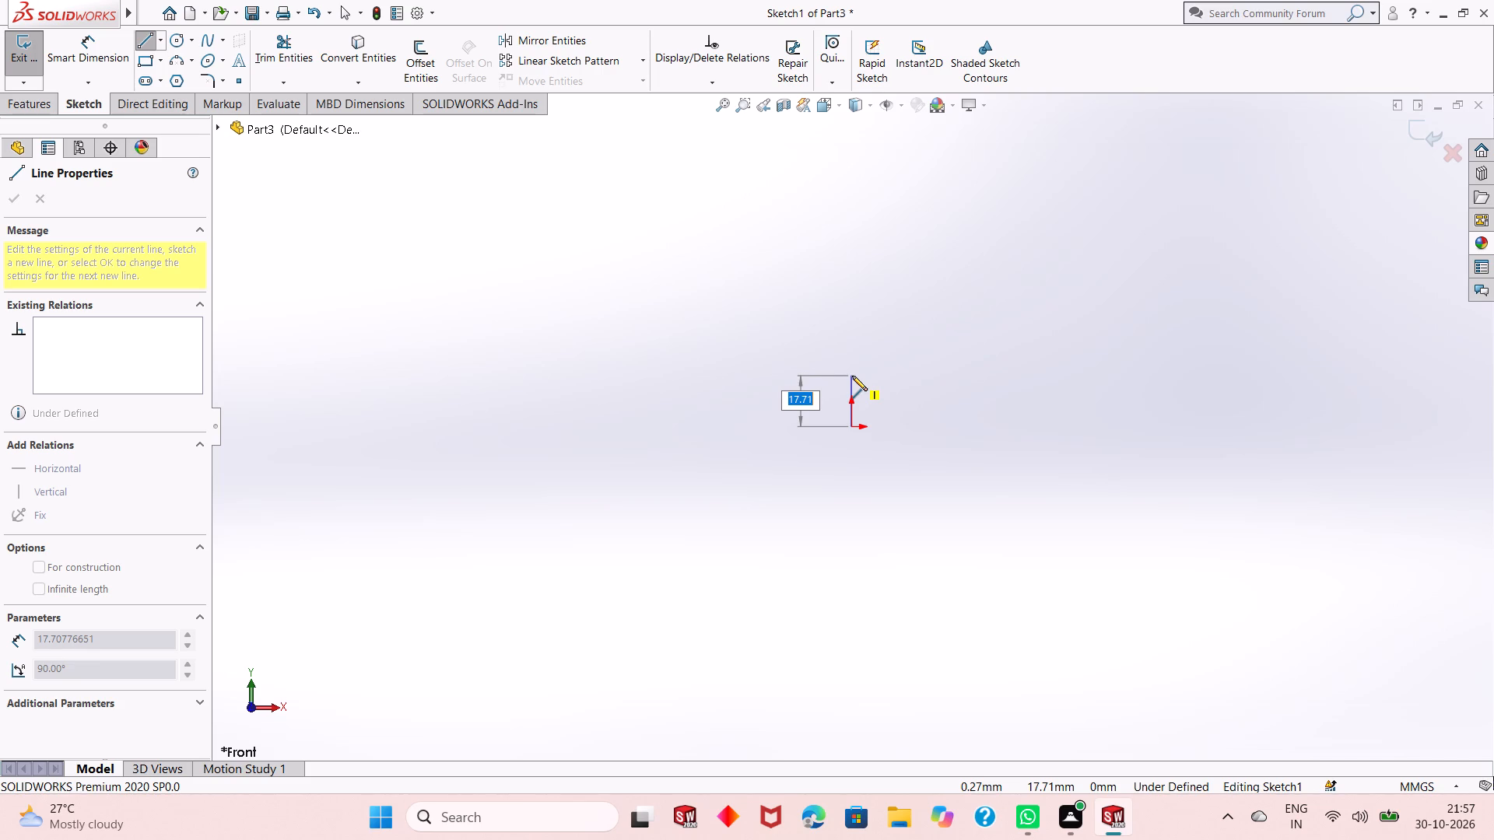
{"action": "type", "text": "45"}
{"action": "key", "text": "Return"}
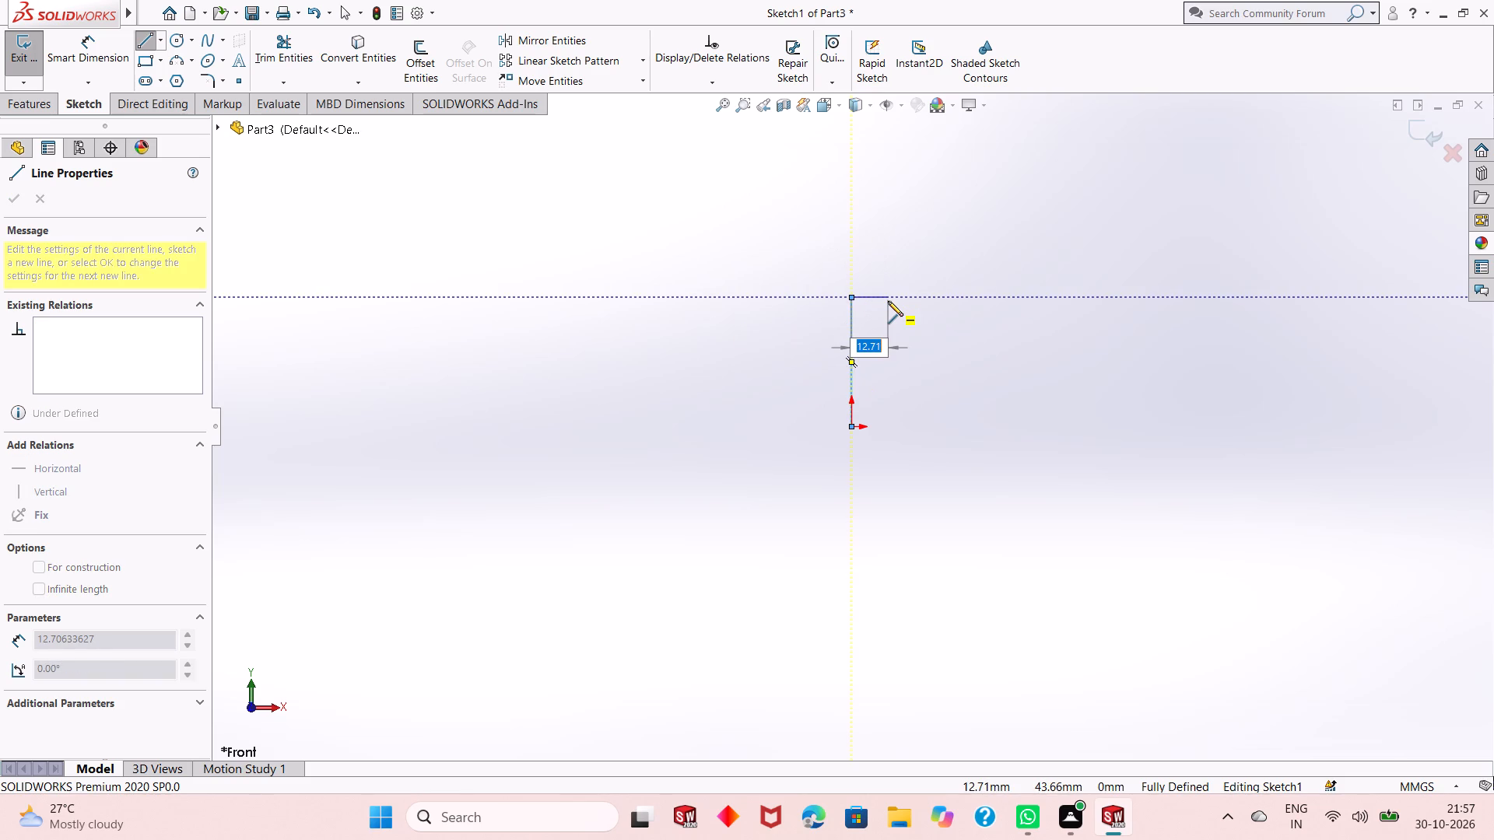
{"action": "key", "text": "5"}
{"action": "key", "text": "Return"}
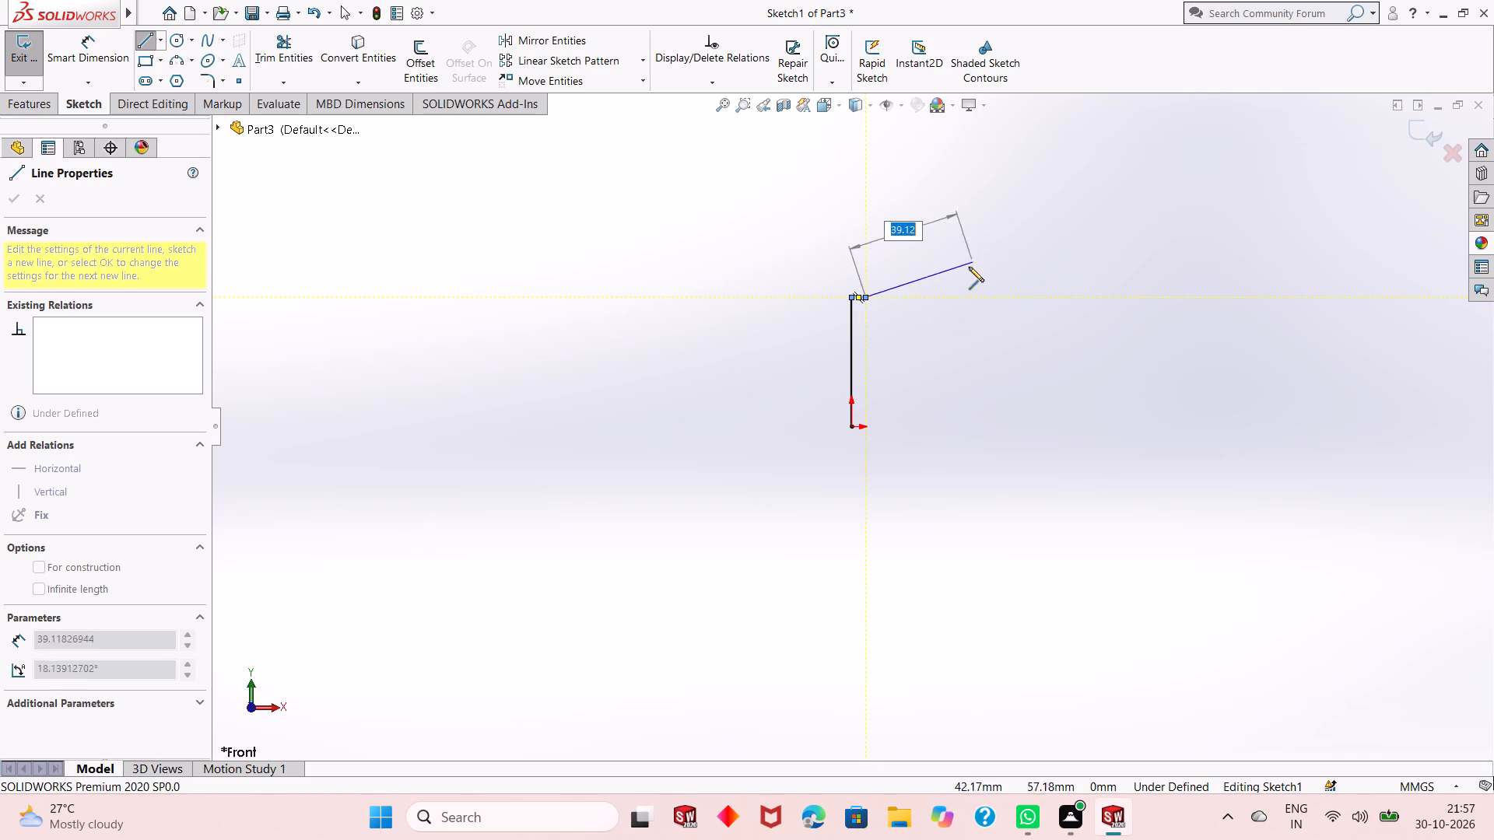
{"action": "left_click", "coordinate": [867, 321]}
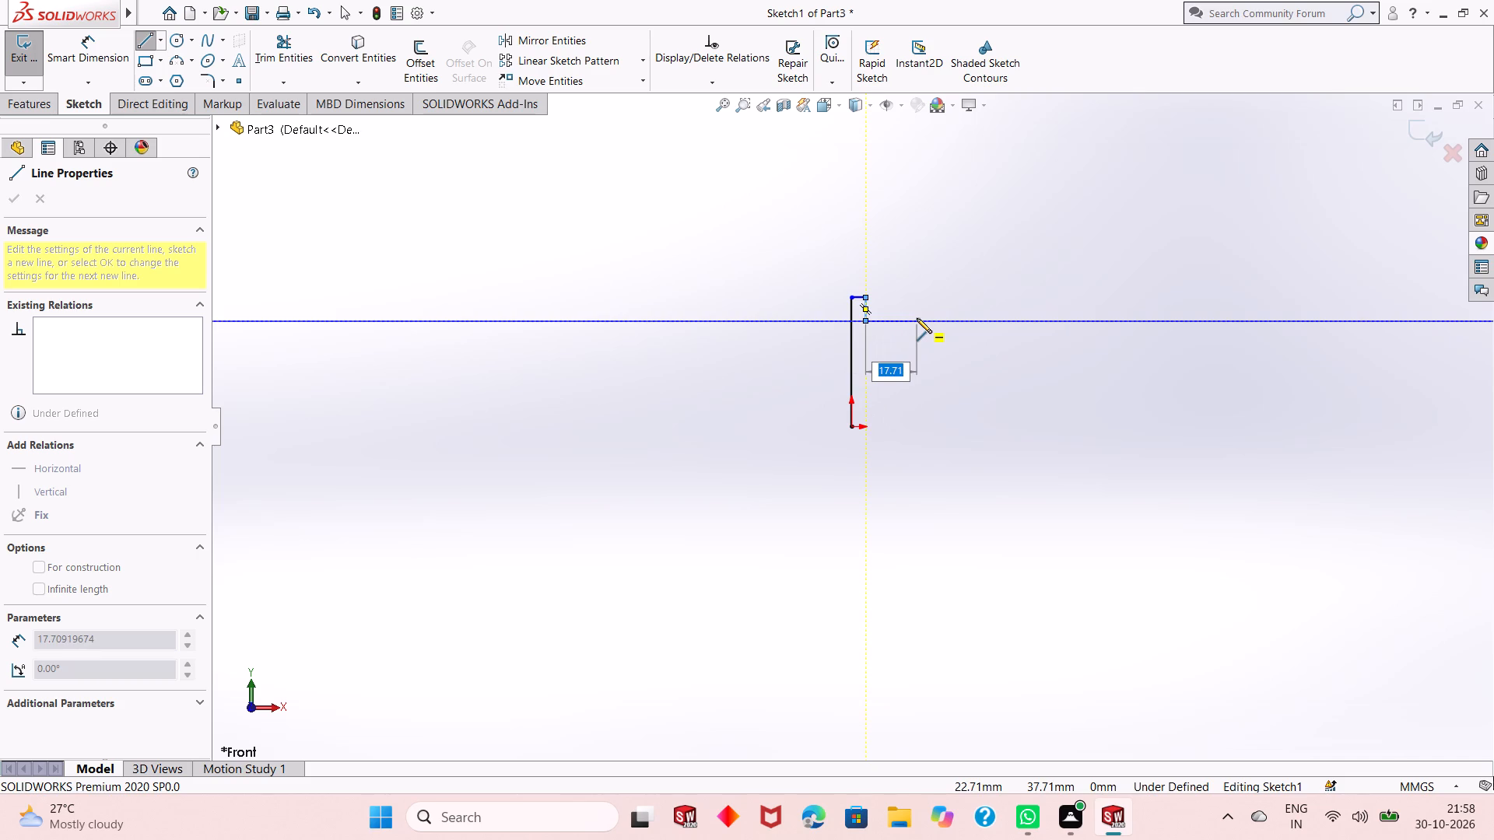
Continue the profile horizontally away from the origin with consecutive line segments of 46, 10, 22 and 48 mm.
{"action": "type", "text": "46"}
{"action": "key", "text": "Return"}
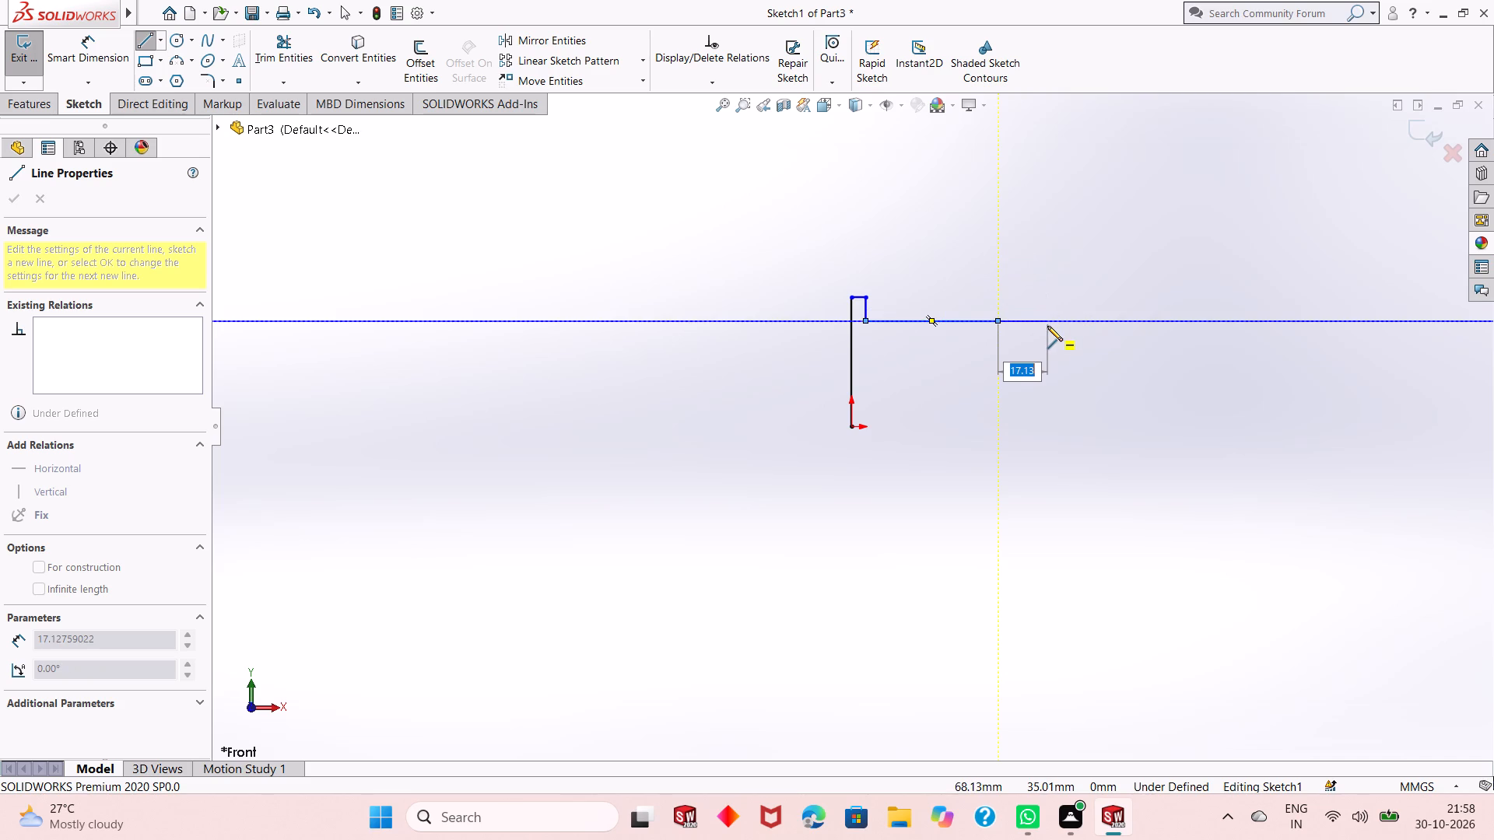
{"action": "type", "text": "10"}
{"action": "key", "text": "Return"}
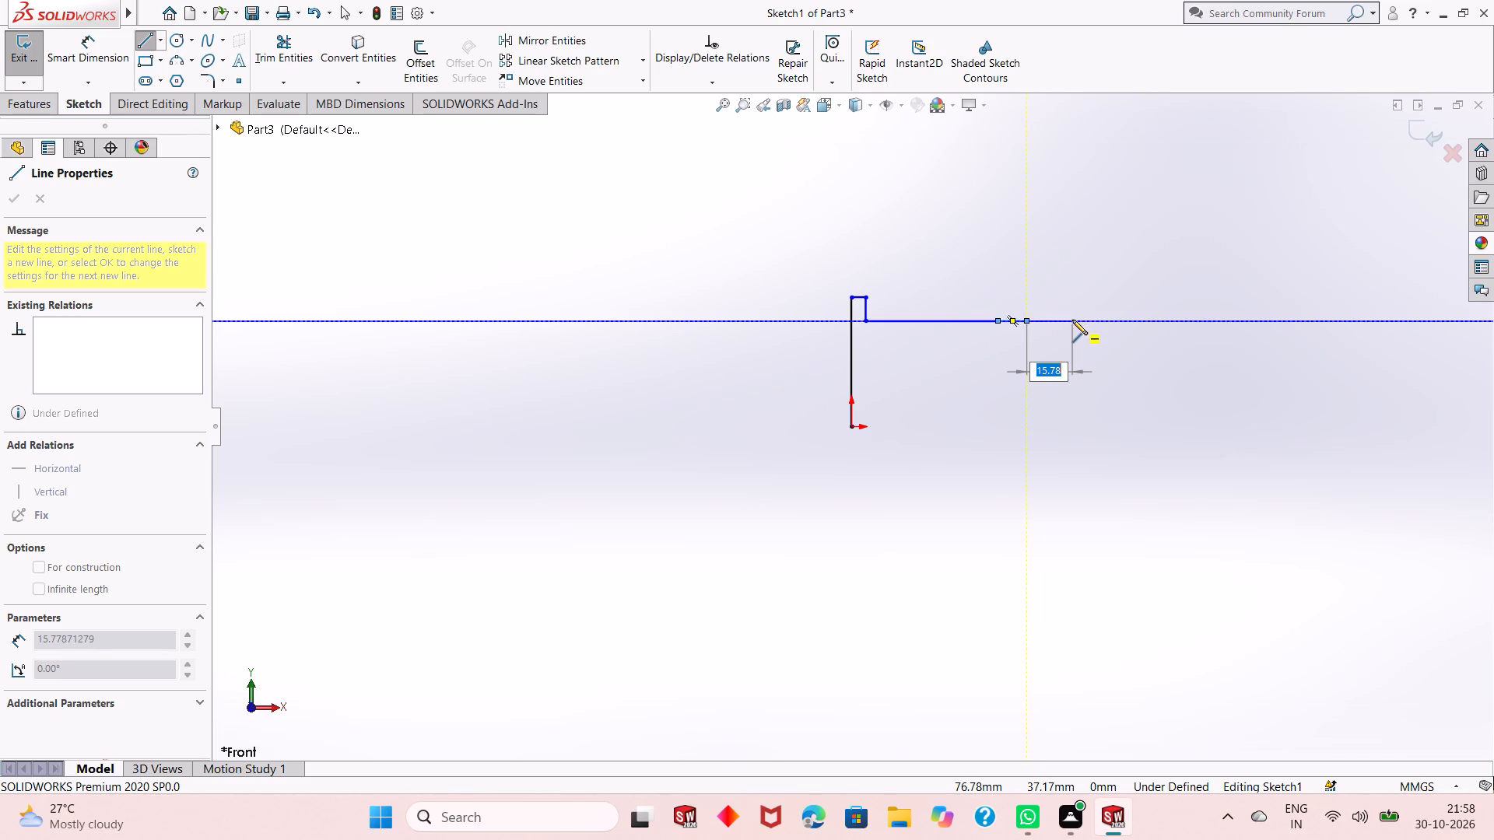
{"action": "type", "text": "22"}
{"action": "key", "text": "Return"}
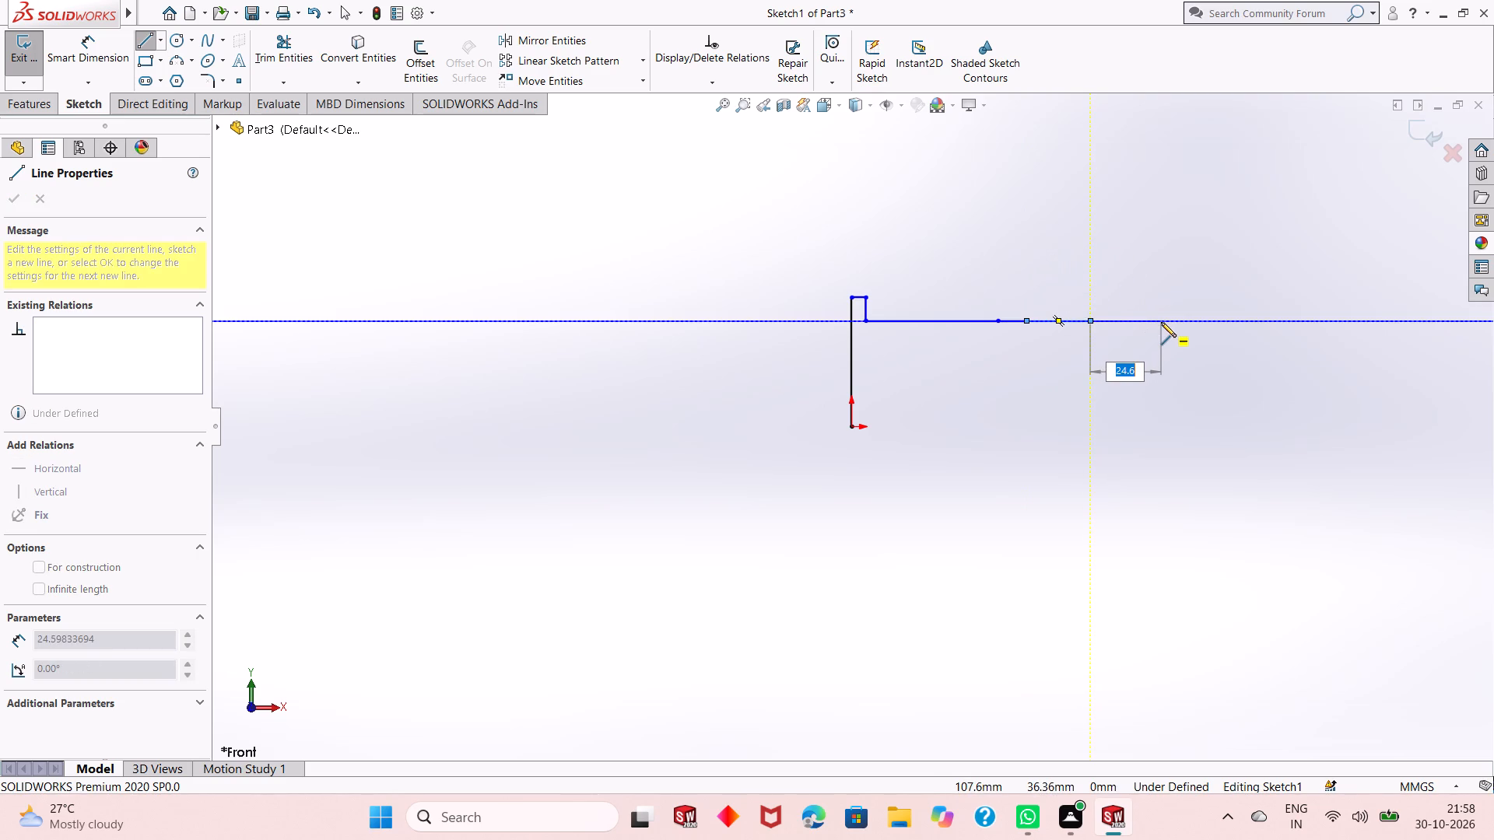
{"action": "type", "text": "48"}
{"action": "key", "text": "Return"}
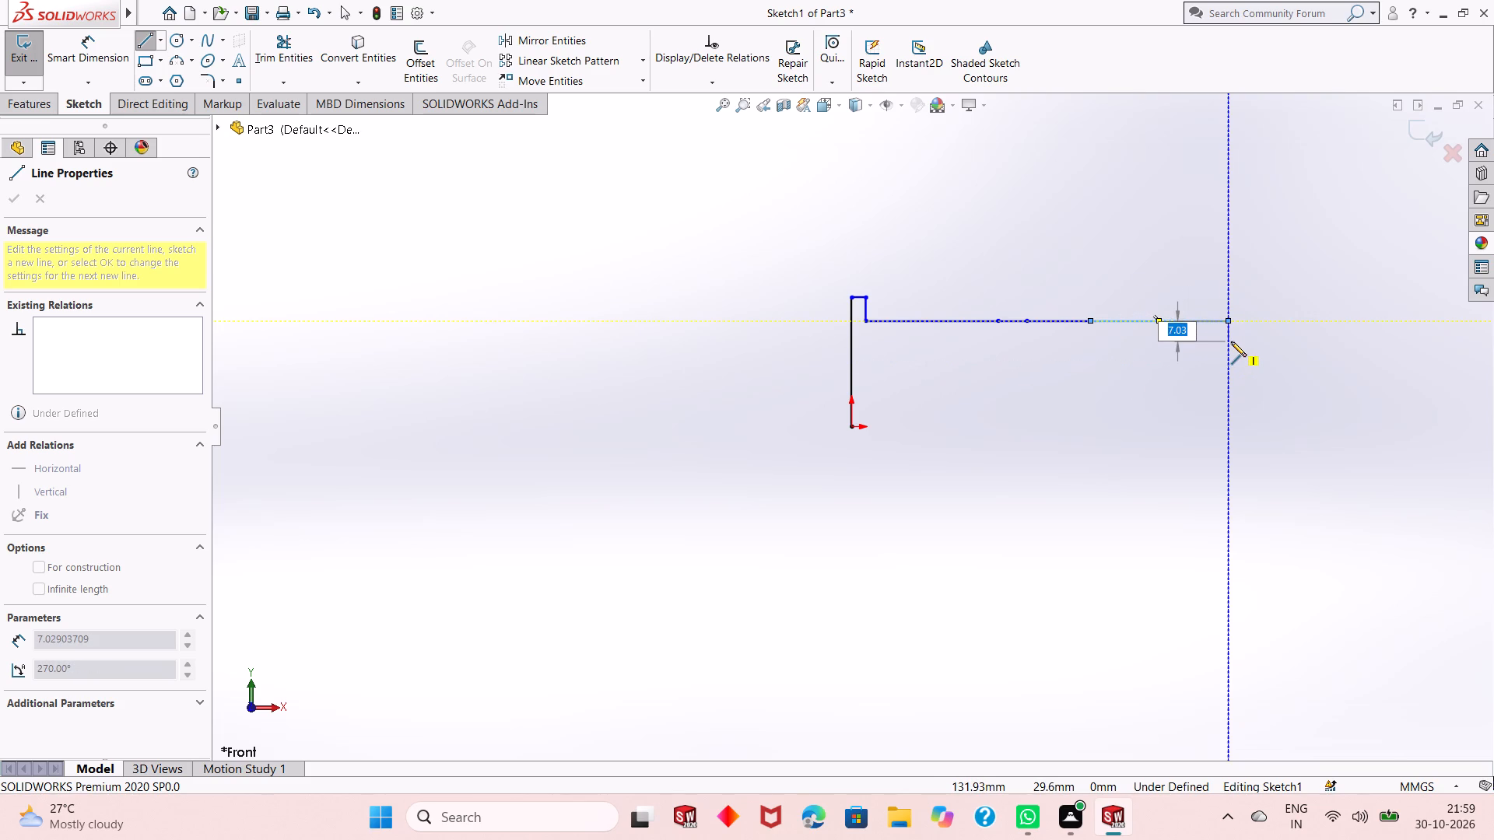
Continue the profile with an 8.5 mm downward line, a 32 mm horizontal line and a 65/2 mm downward line, ending the line chain.
{"action": "type", "text": "8.5"}
{"action": "key", "text": "Return"}
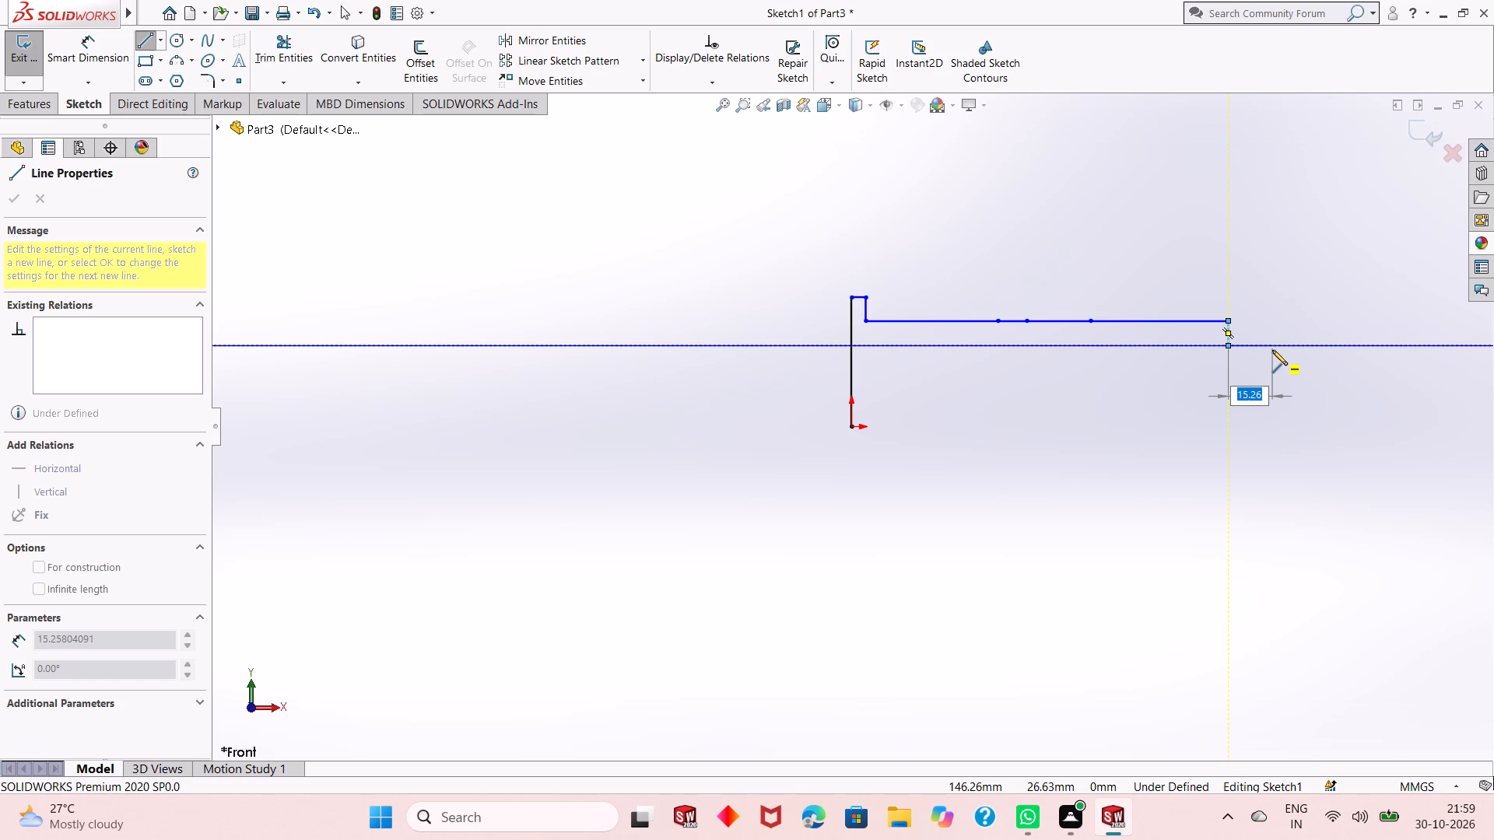
{"action": "type", "text": "32"}
{"action": "key", "text": "Return"}
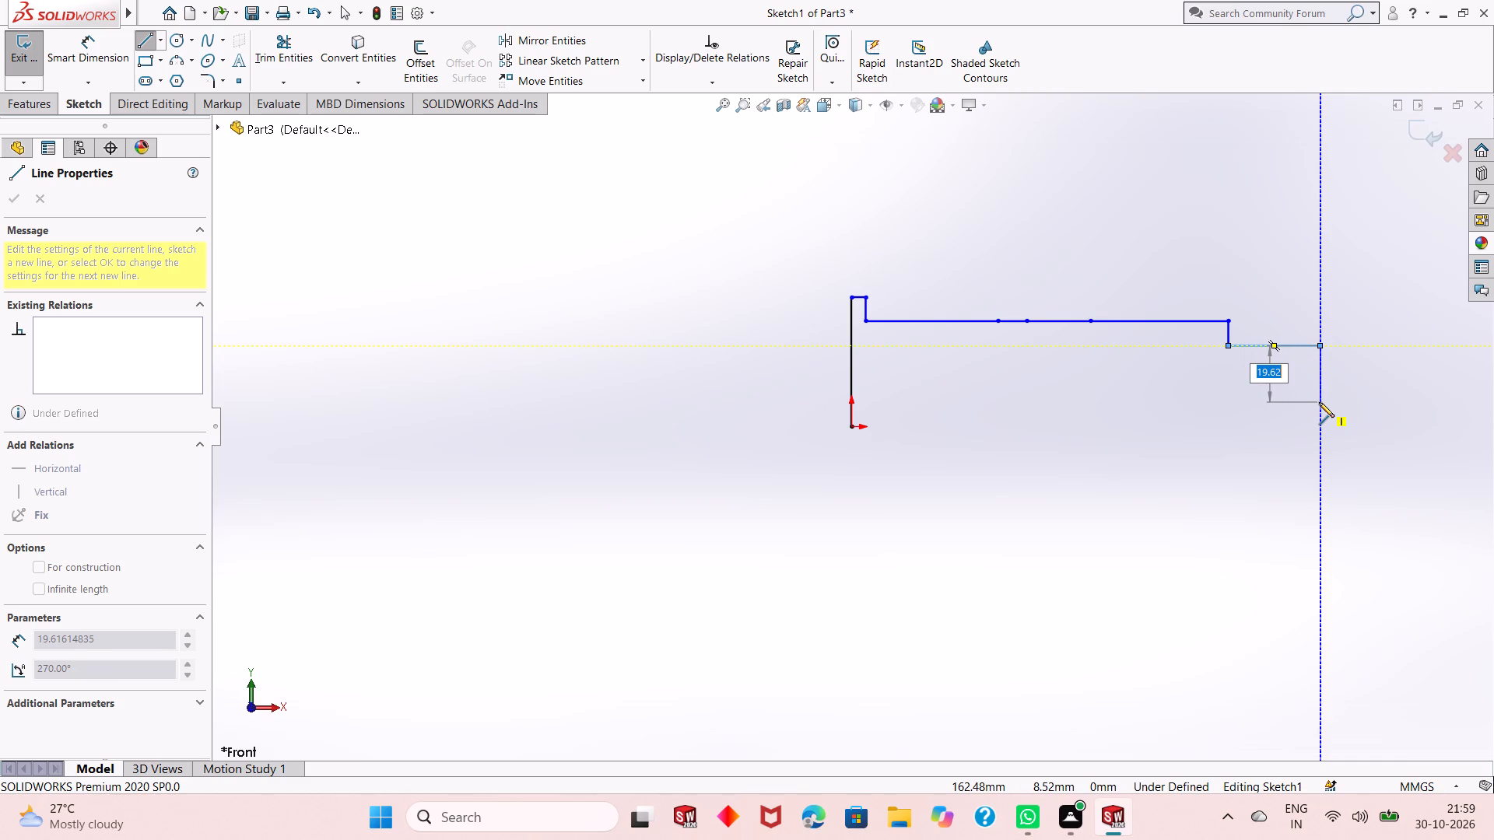
{"action": "type", "text": "65/2"}
{"action": "key", "text": "Return"}
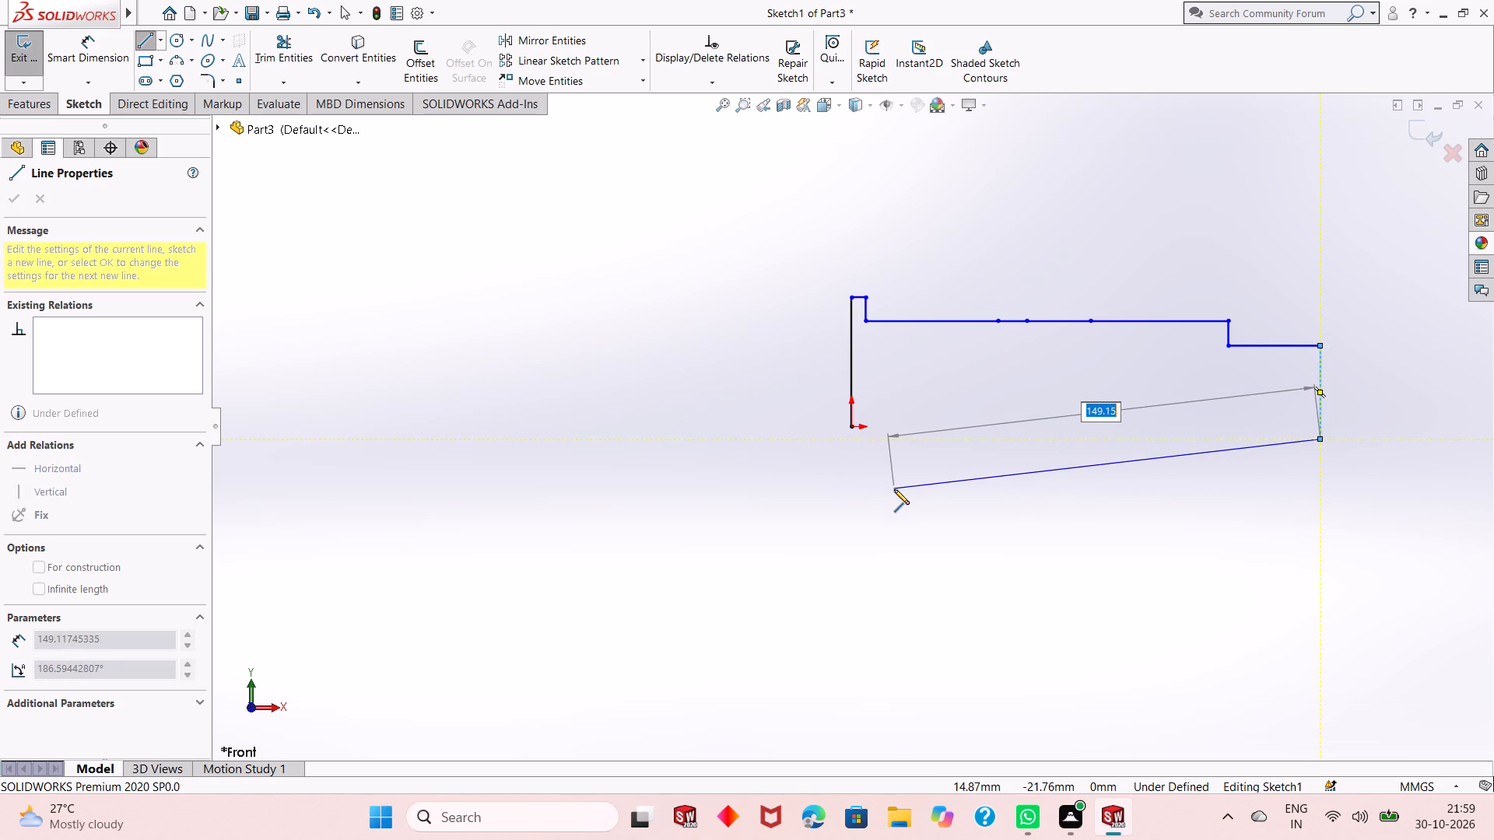
{"action": "key", "text": "Escape"}
{"action": "key", "text": "Escape"}
{"action": "key", "text": "Escape"}
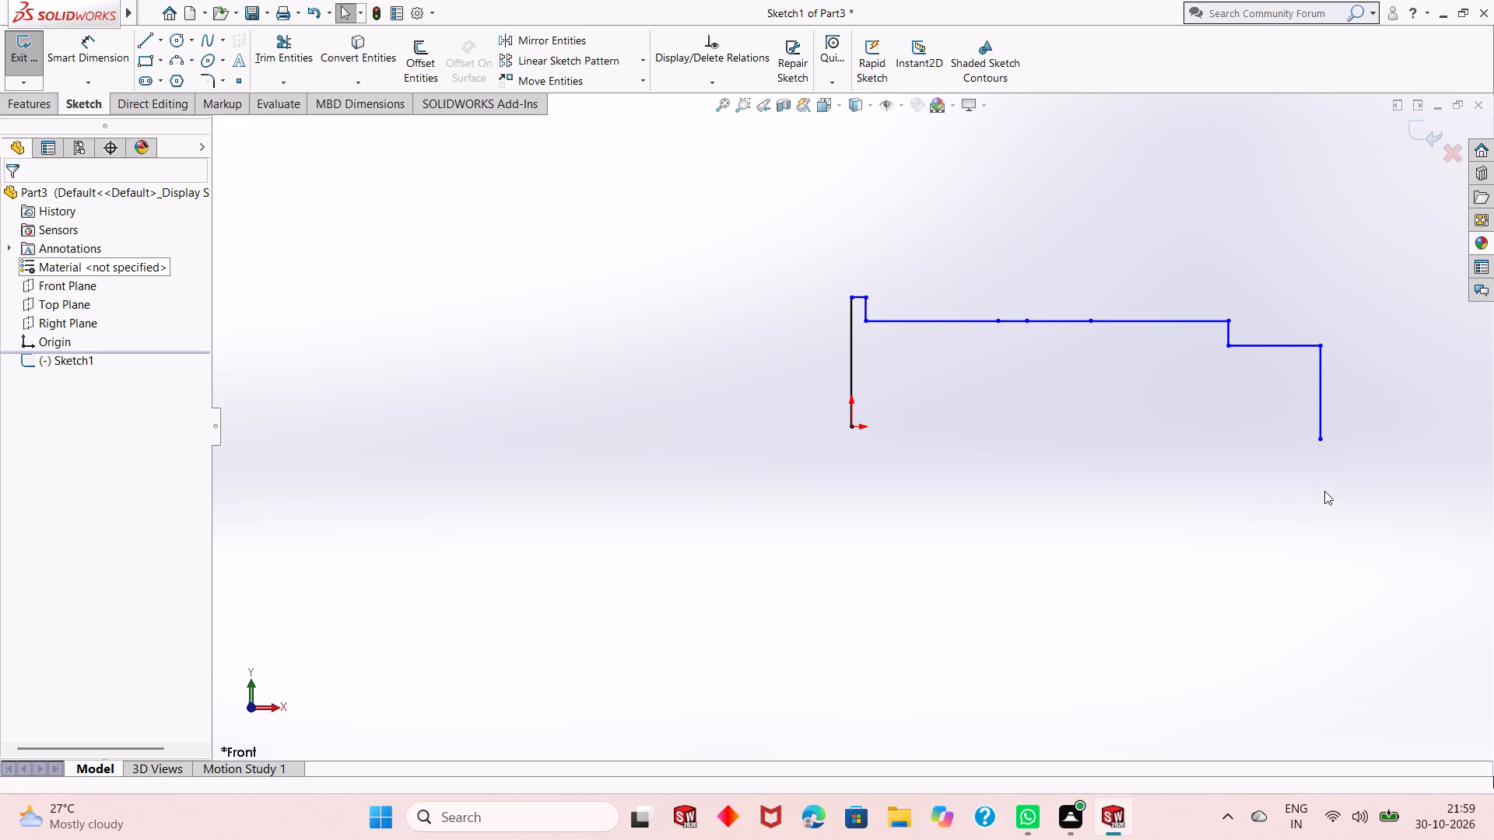
Add a horizontal relation between the open lower end of the last vertical line and the origin.
{"action": "left_click", "coordinate": [1318, 440]}
{"action": "left_click", "coordinate": [850, 428], "text": "ctrl"}
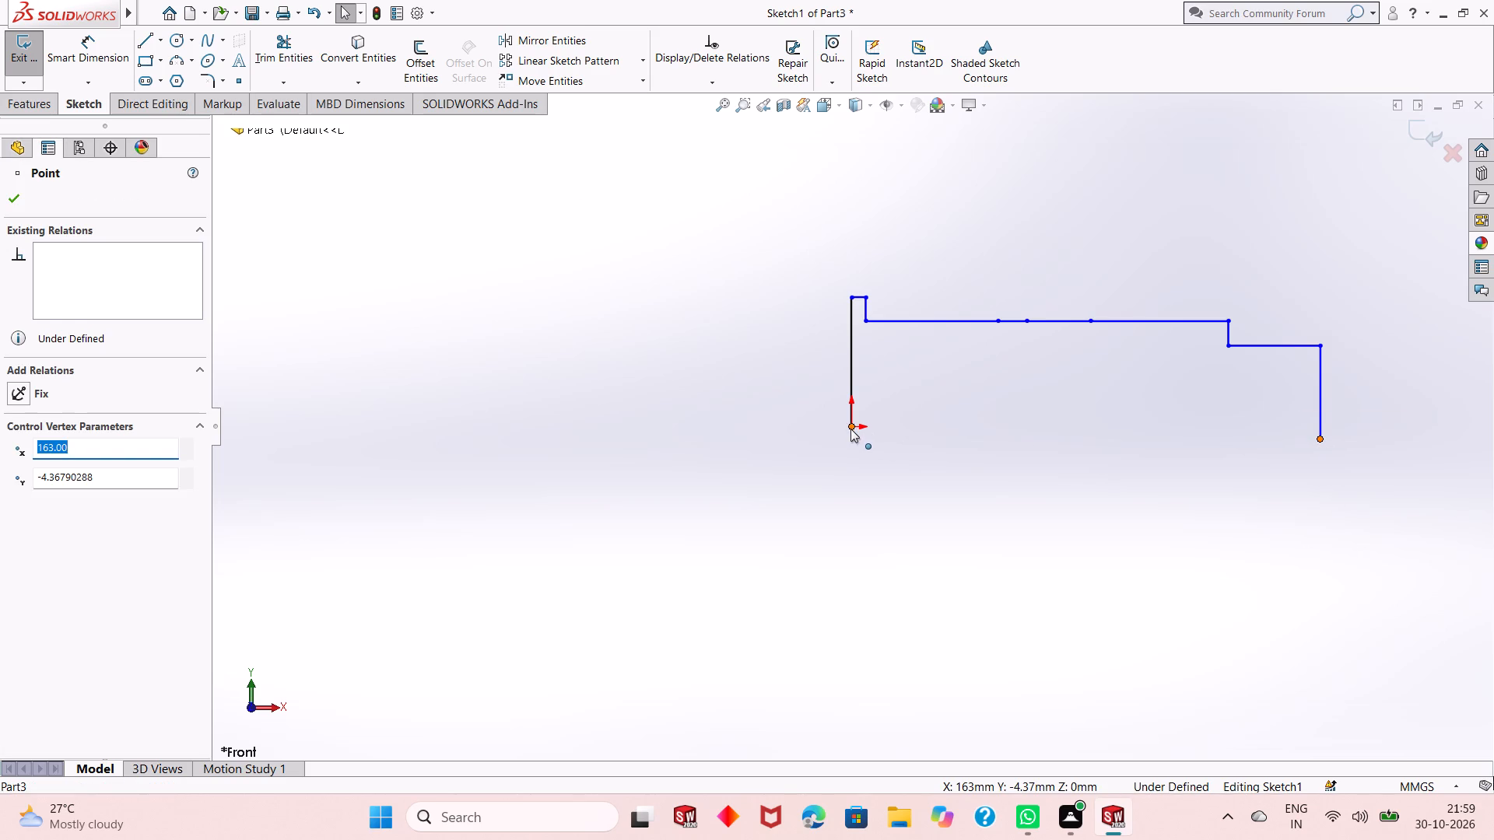
{"action": "left_click", "coordinate": [898, 356]}
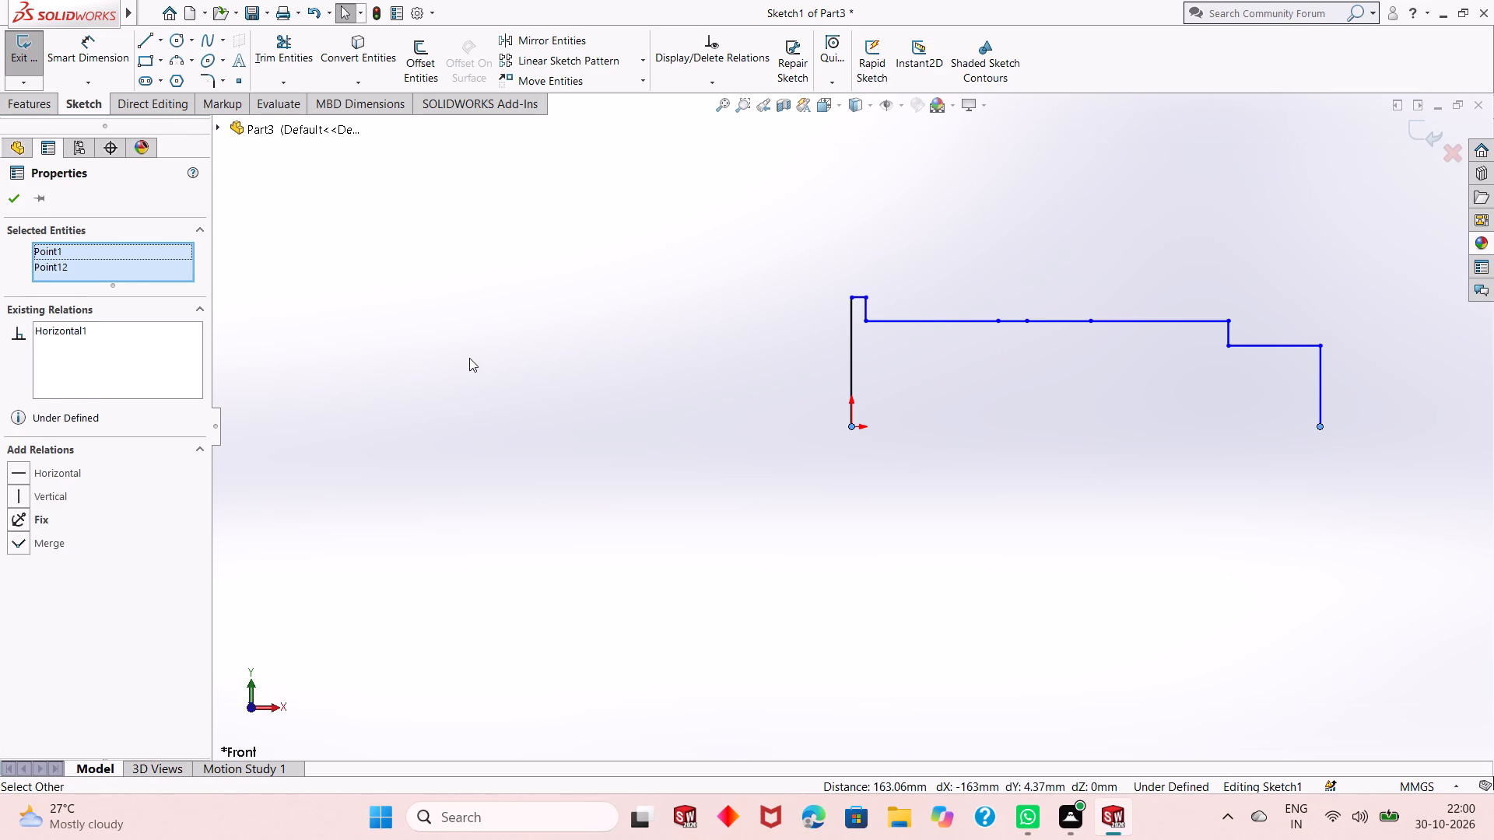
{"action": "key", "text": "Escape"}
{"action": "key", "text": "Escape"}
{"action": "key", "text": "Escape"}
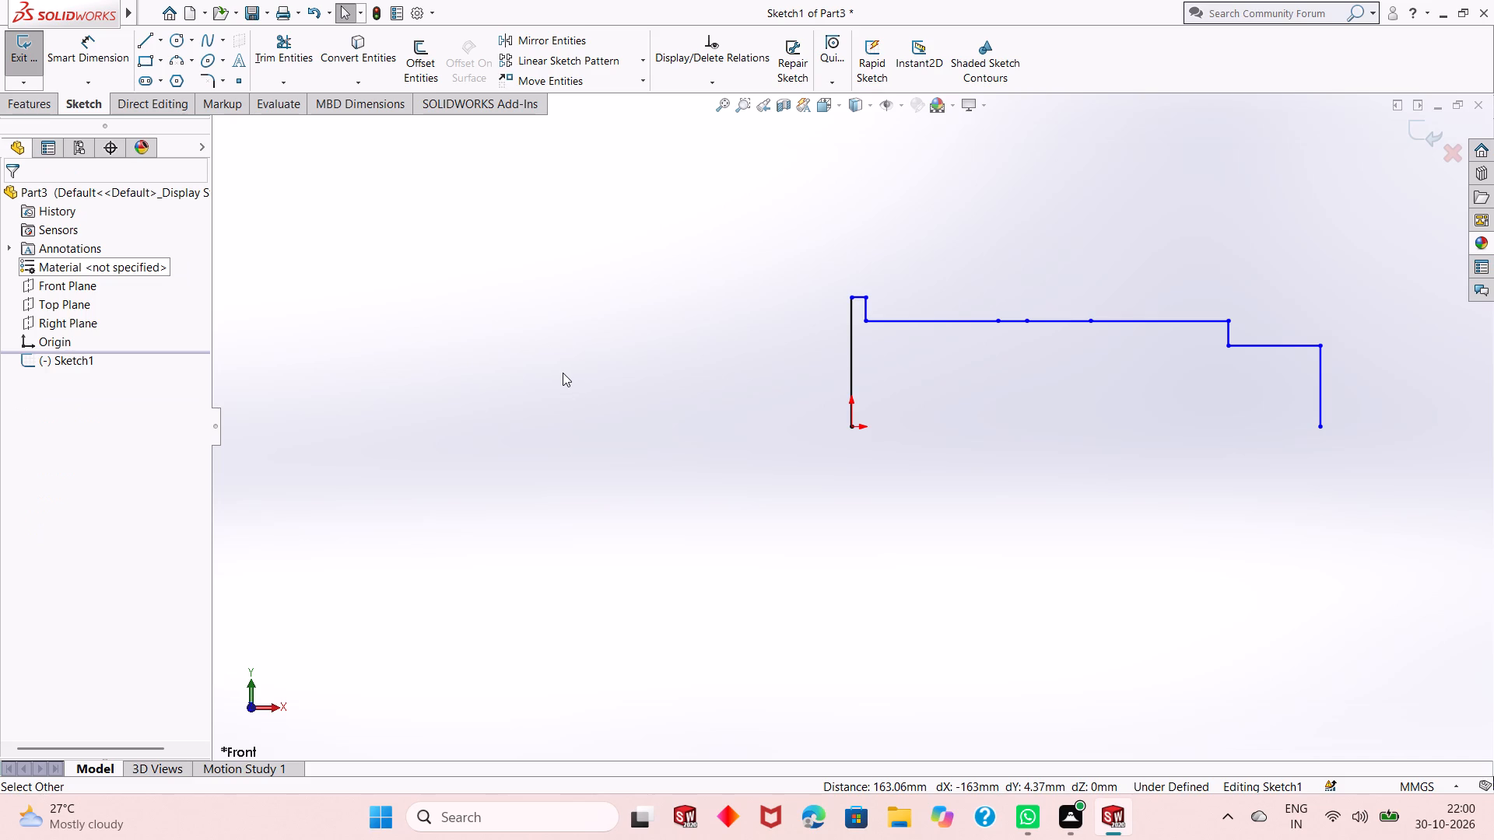
Dimension the vertical line at the origin as 45 mm.
{"action": "left_click", "coordinate": [93, 51]}
{"action": "left_click", "coordinate": [850, 355]}
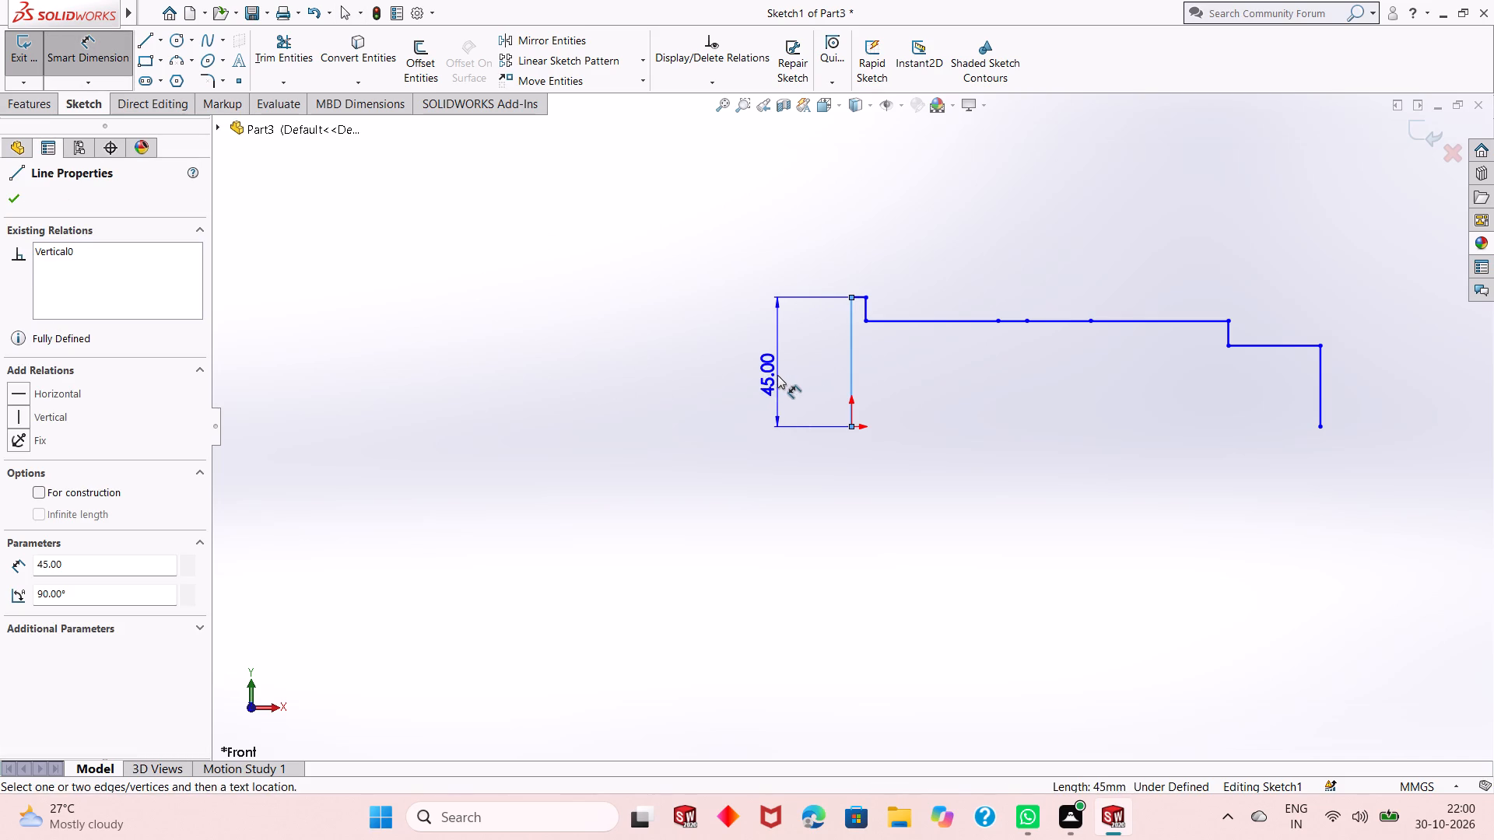
{"action": "left_click", "coordinate": [777, 375]}
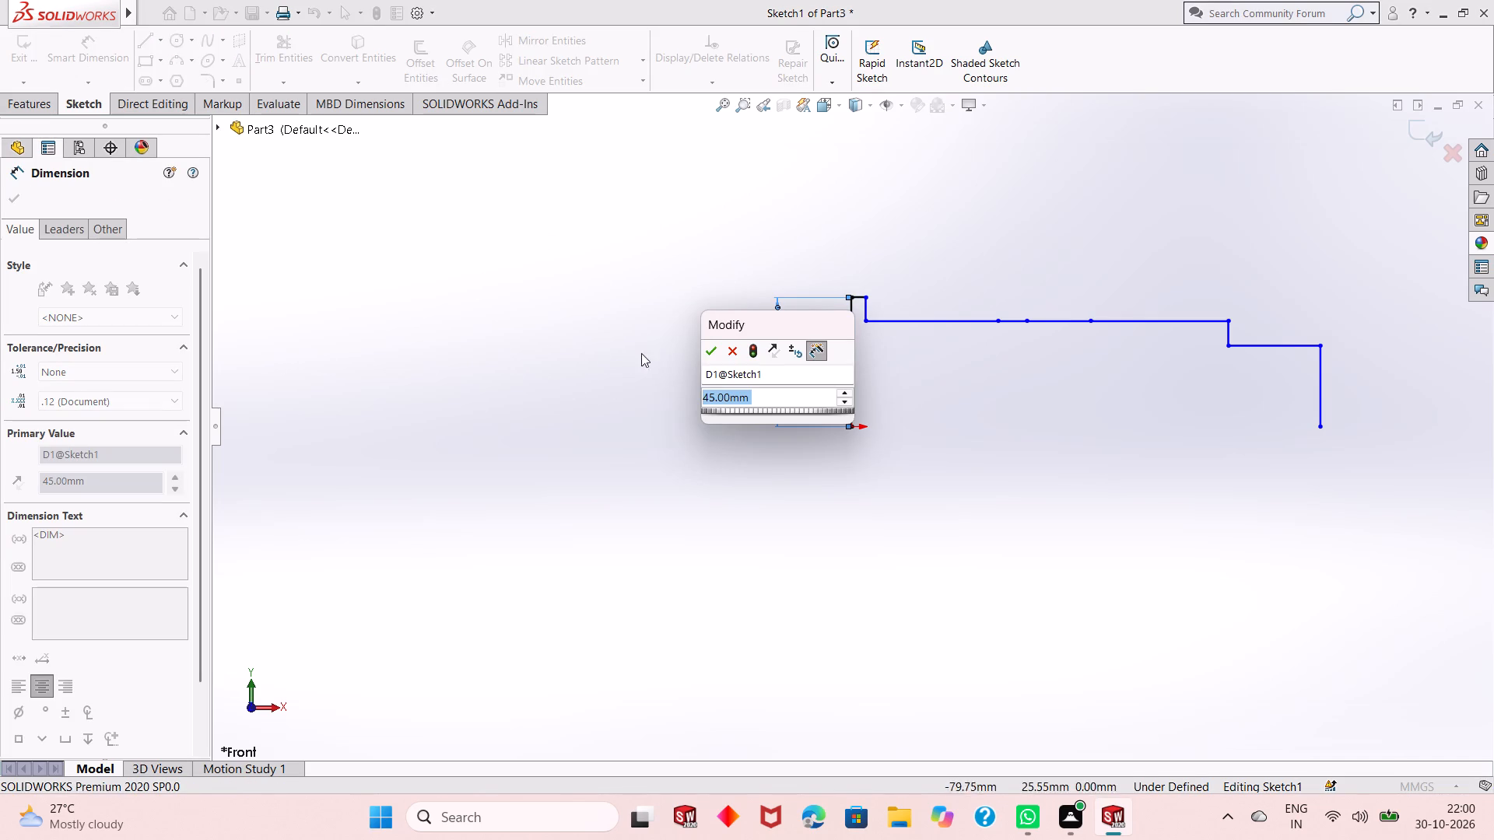
{"action": "left_click", "coordinate": [701, 353]}
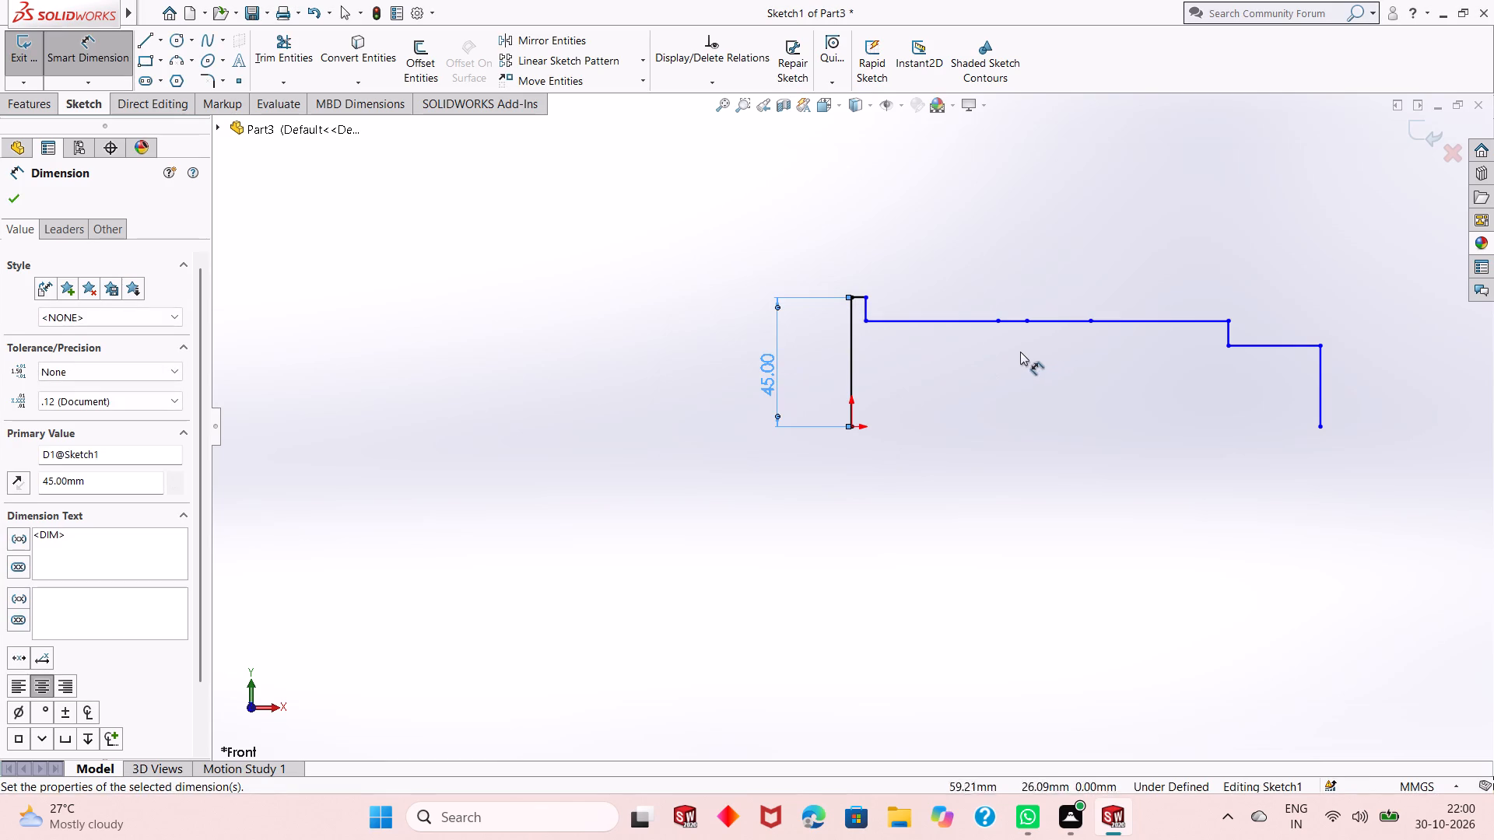
Dimension the vertical line at the far end of the profile as 65/2 mm and leave the dimension tool.
{"action": "scroll", "coordinate": [1004, 350], "scroll_direction": "down", "scroll_amount": 2}
{"action": "scroll", "coordinate": [821, 363], "scroll_direction": "up", "scroll_amount": 1}
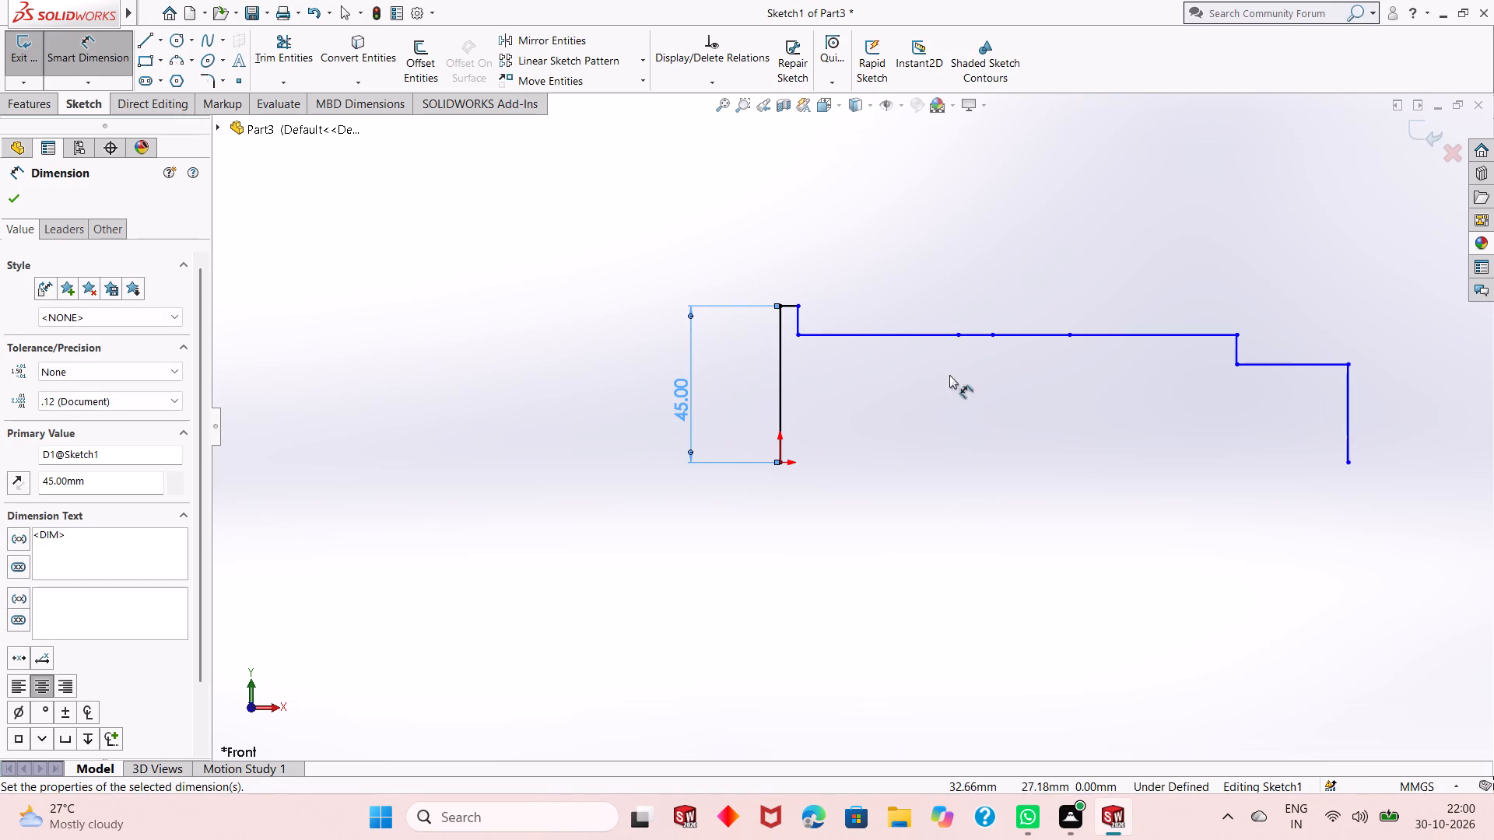
{"action": "left_click", "coordinate": [1348, 418]}
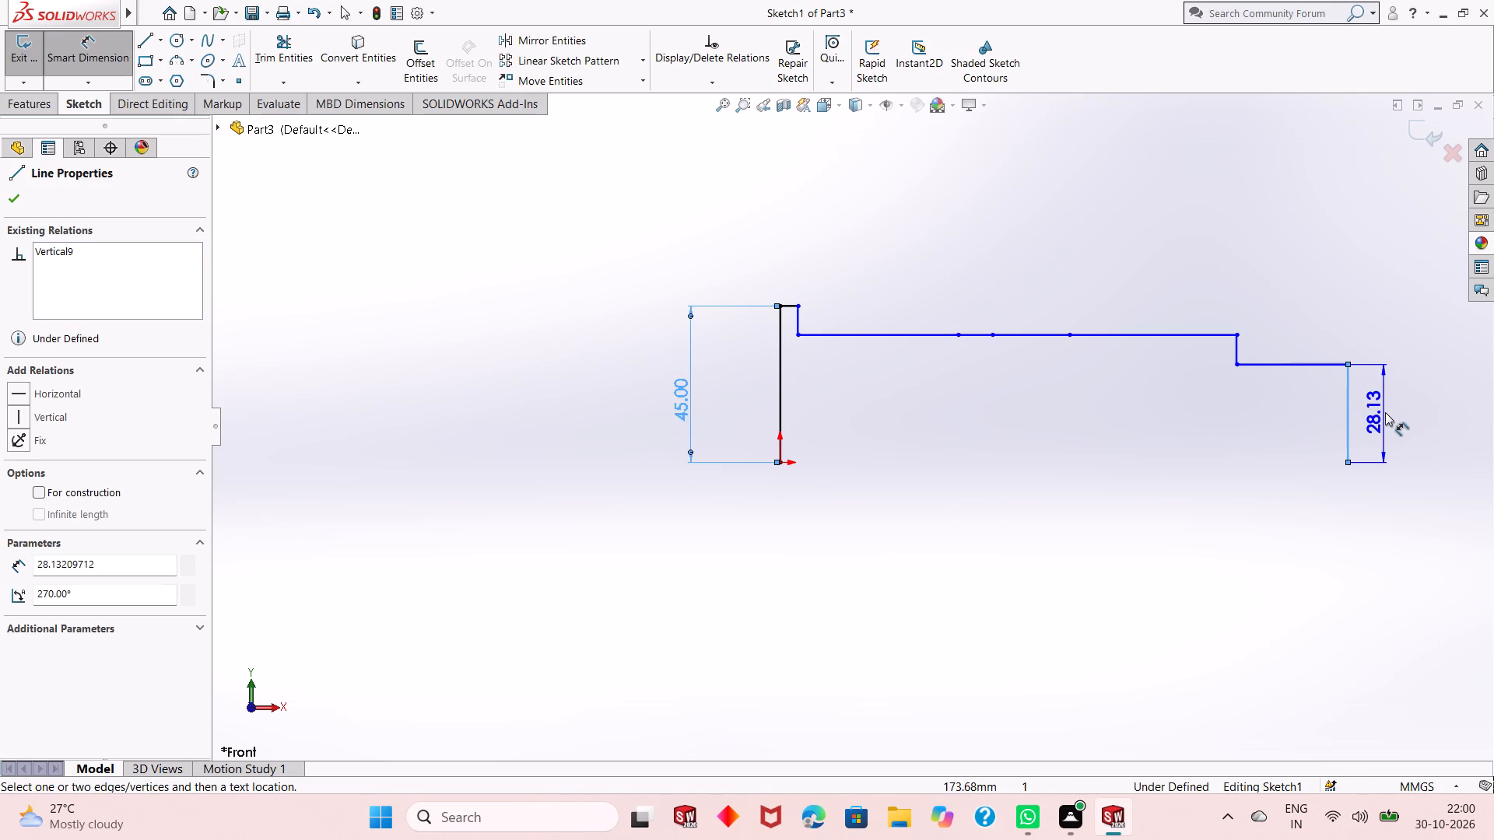
{"action": "left_click", "coordinate": [1385, 412]}
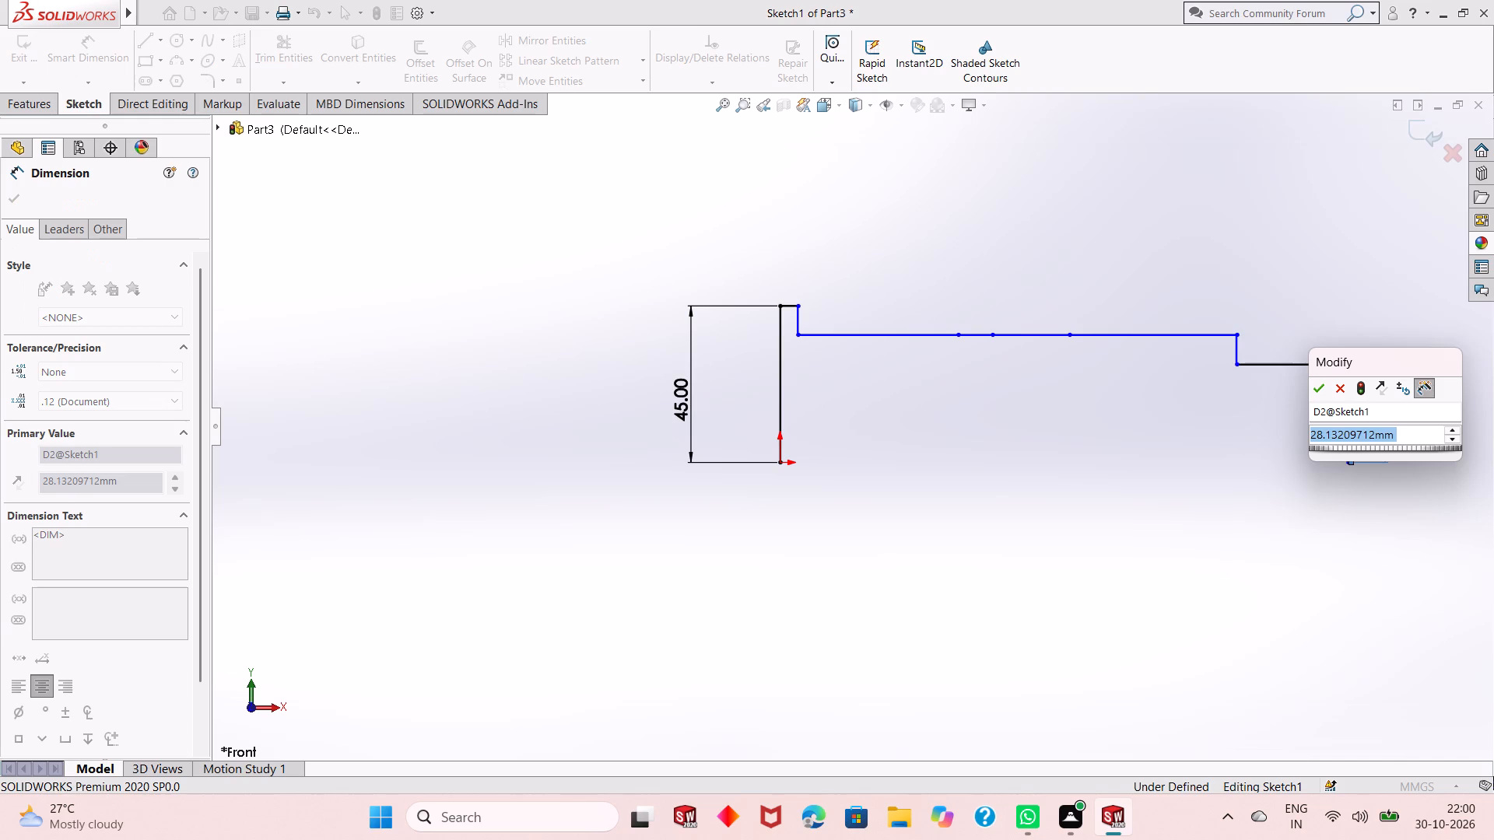
{"action": "type", "text": "65"}
{"action": "type", "text": "/2"}
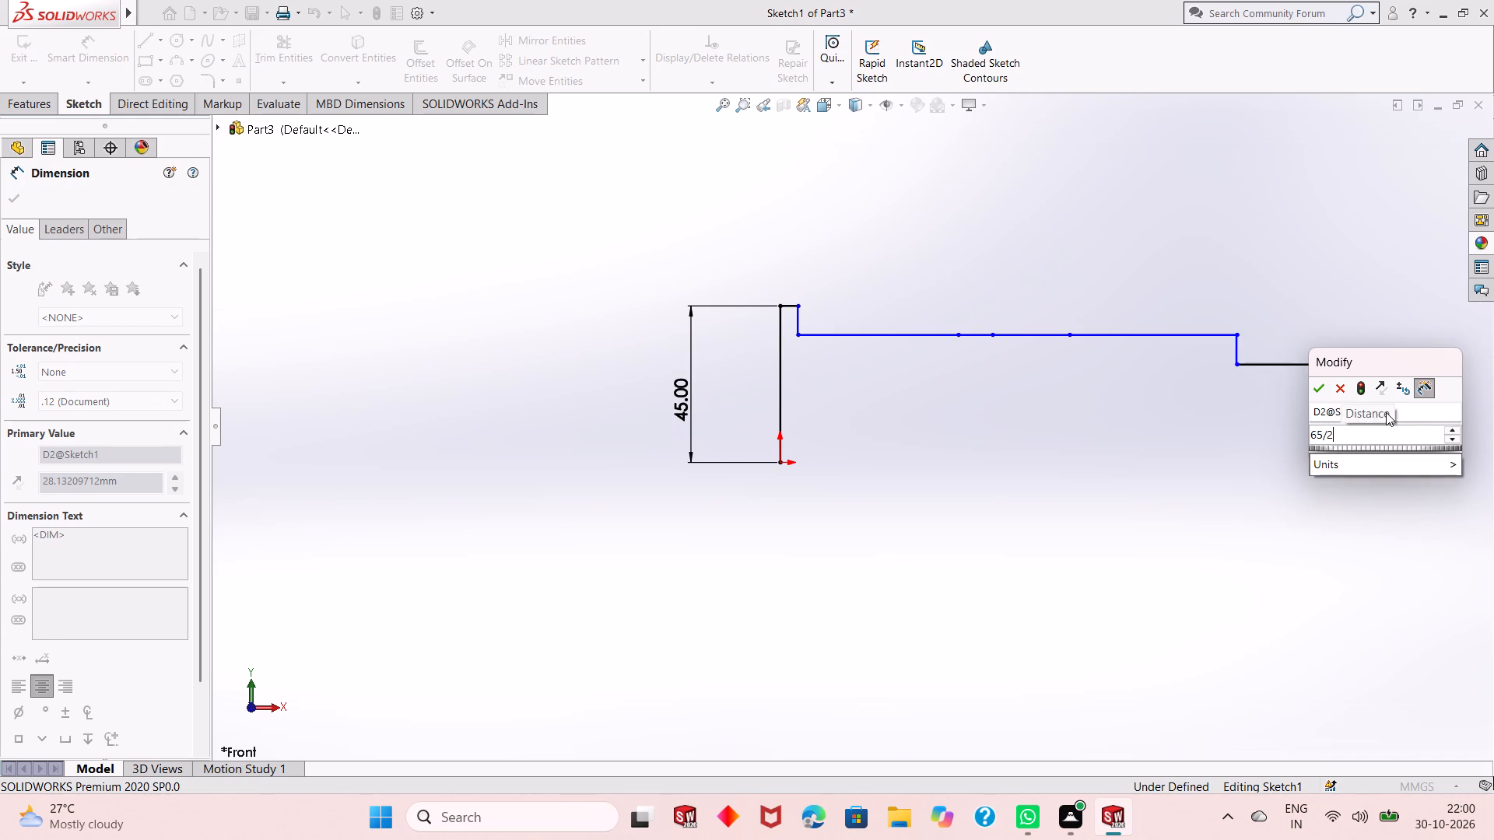
{"action": "key", "text": "Return"}
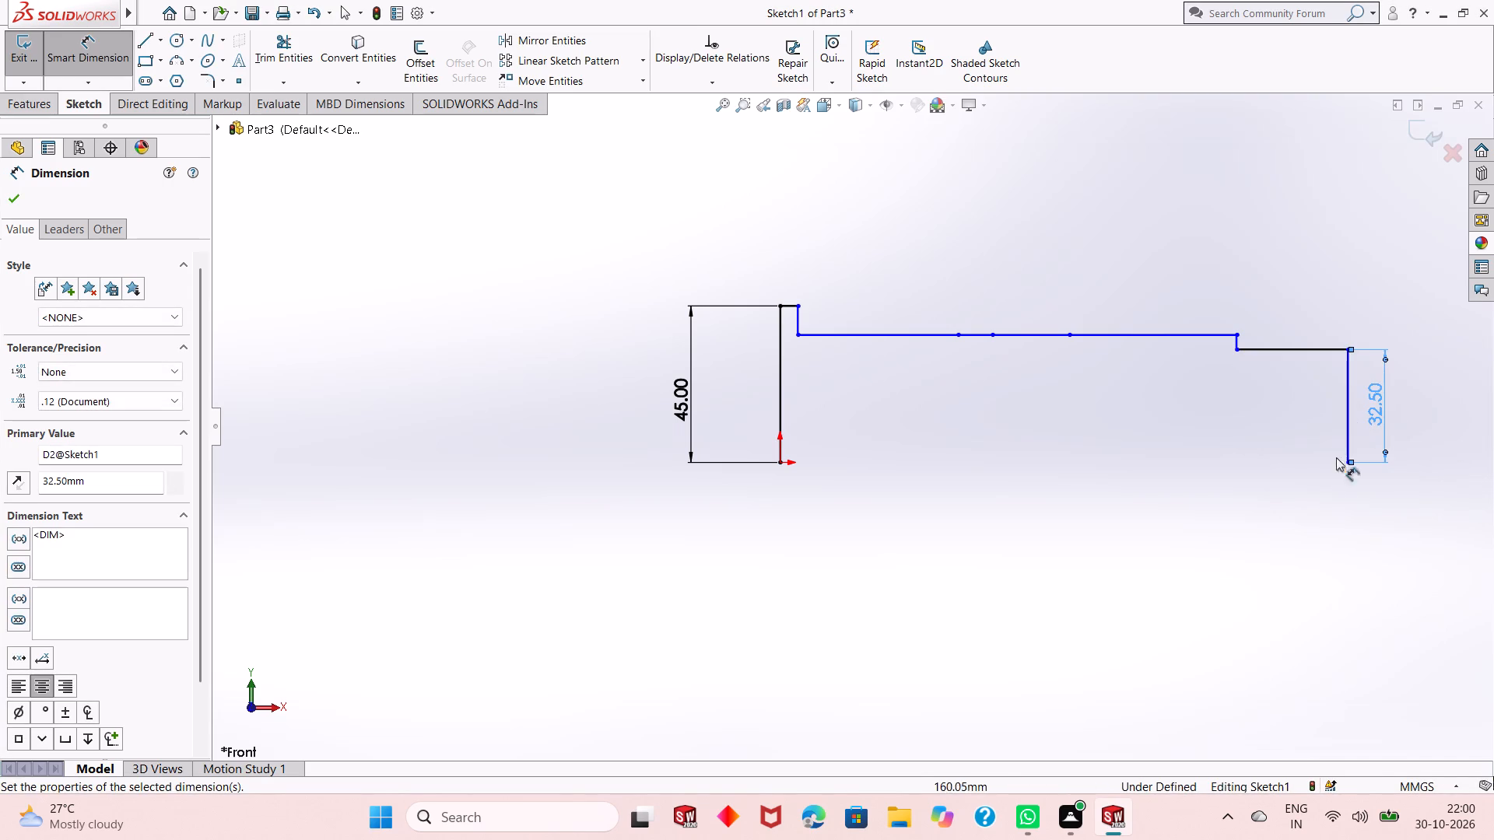
{"action": "right_click", "coordinate": [1148, 450]}
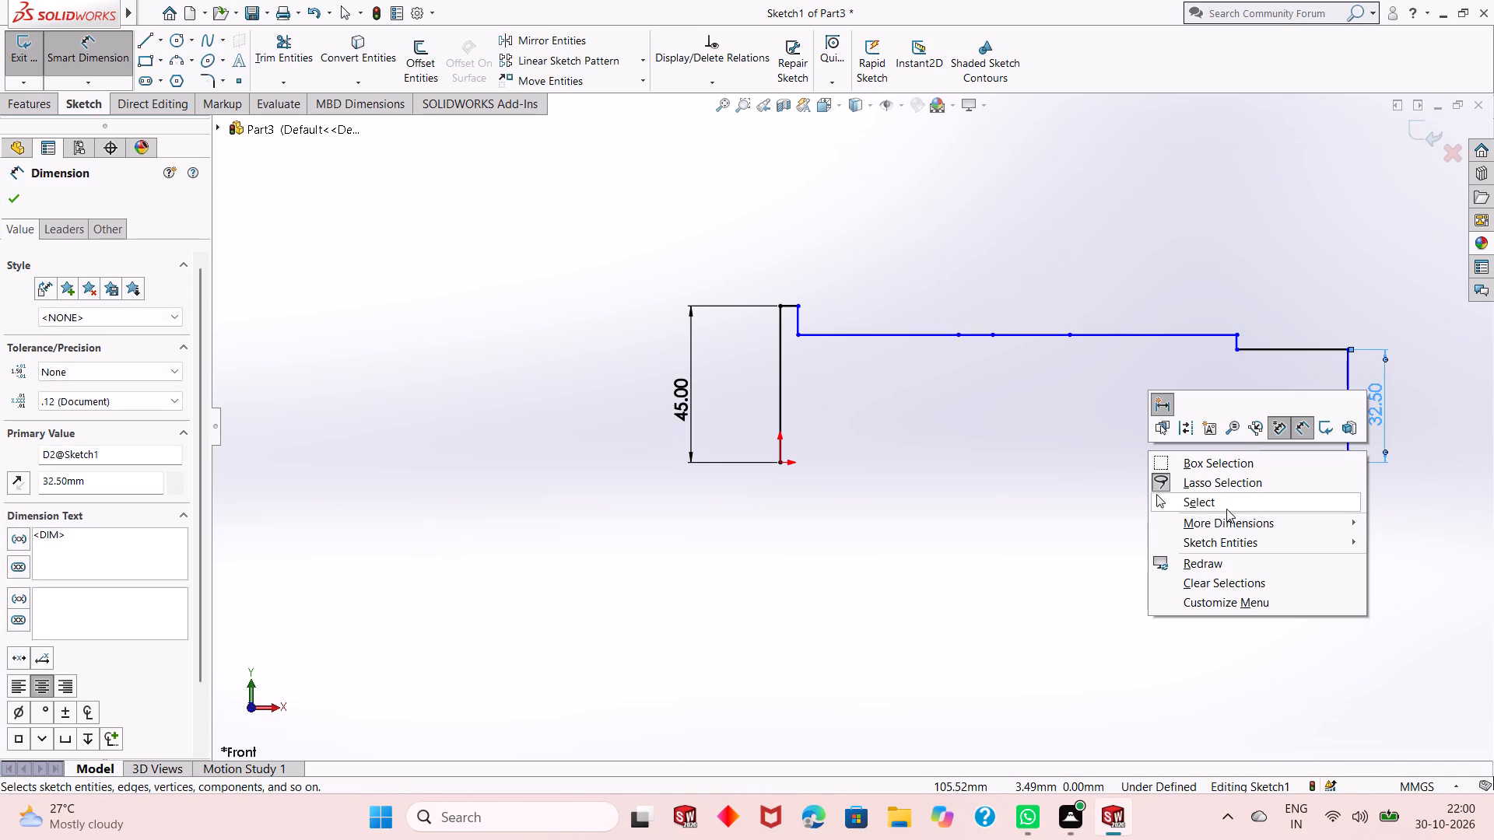
{"action": "left_click", "coordinate": [1227, 505]}
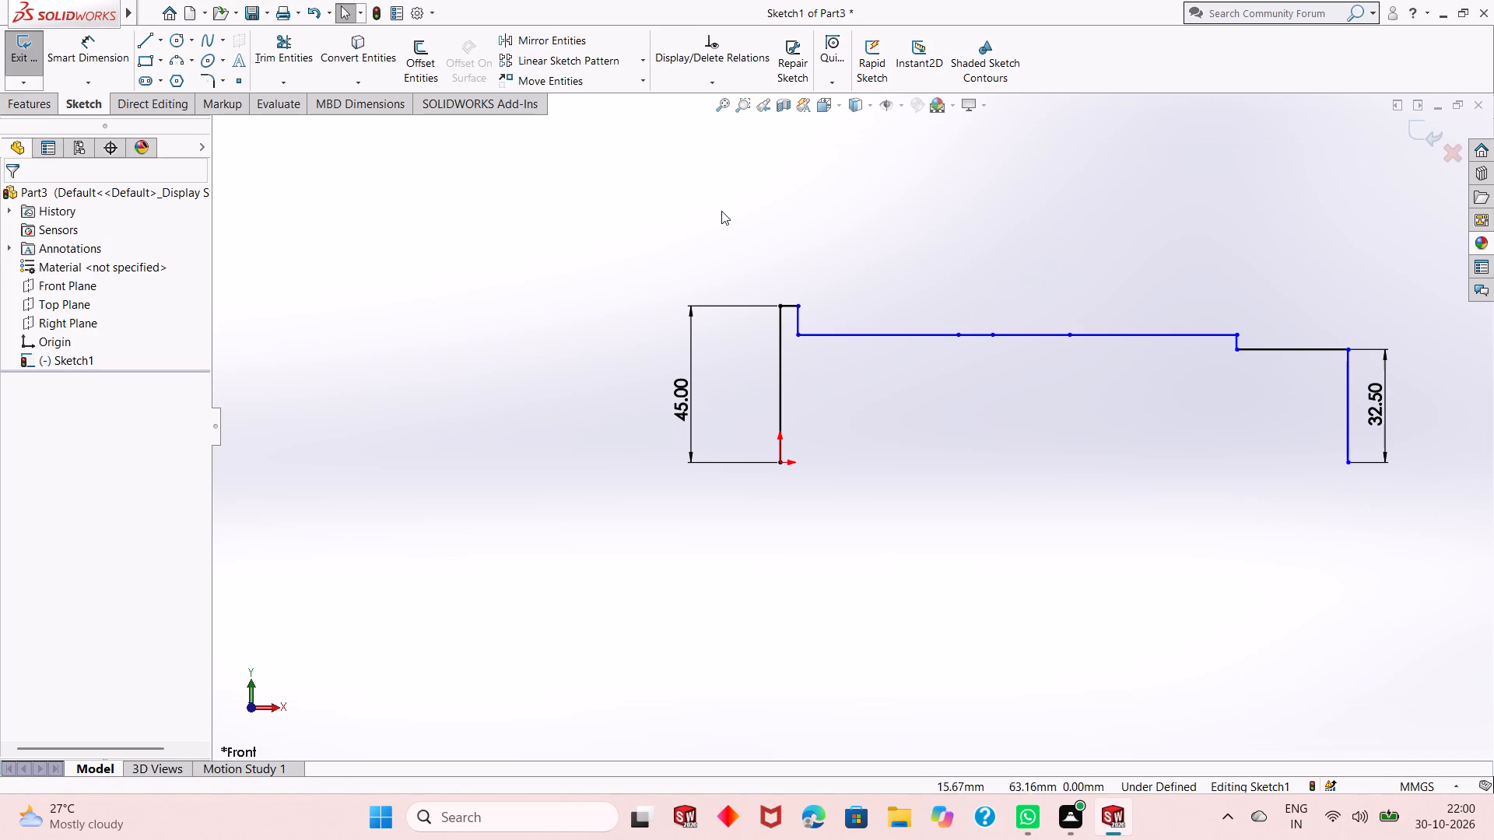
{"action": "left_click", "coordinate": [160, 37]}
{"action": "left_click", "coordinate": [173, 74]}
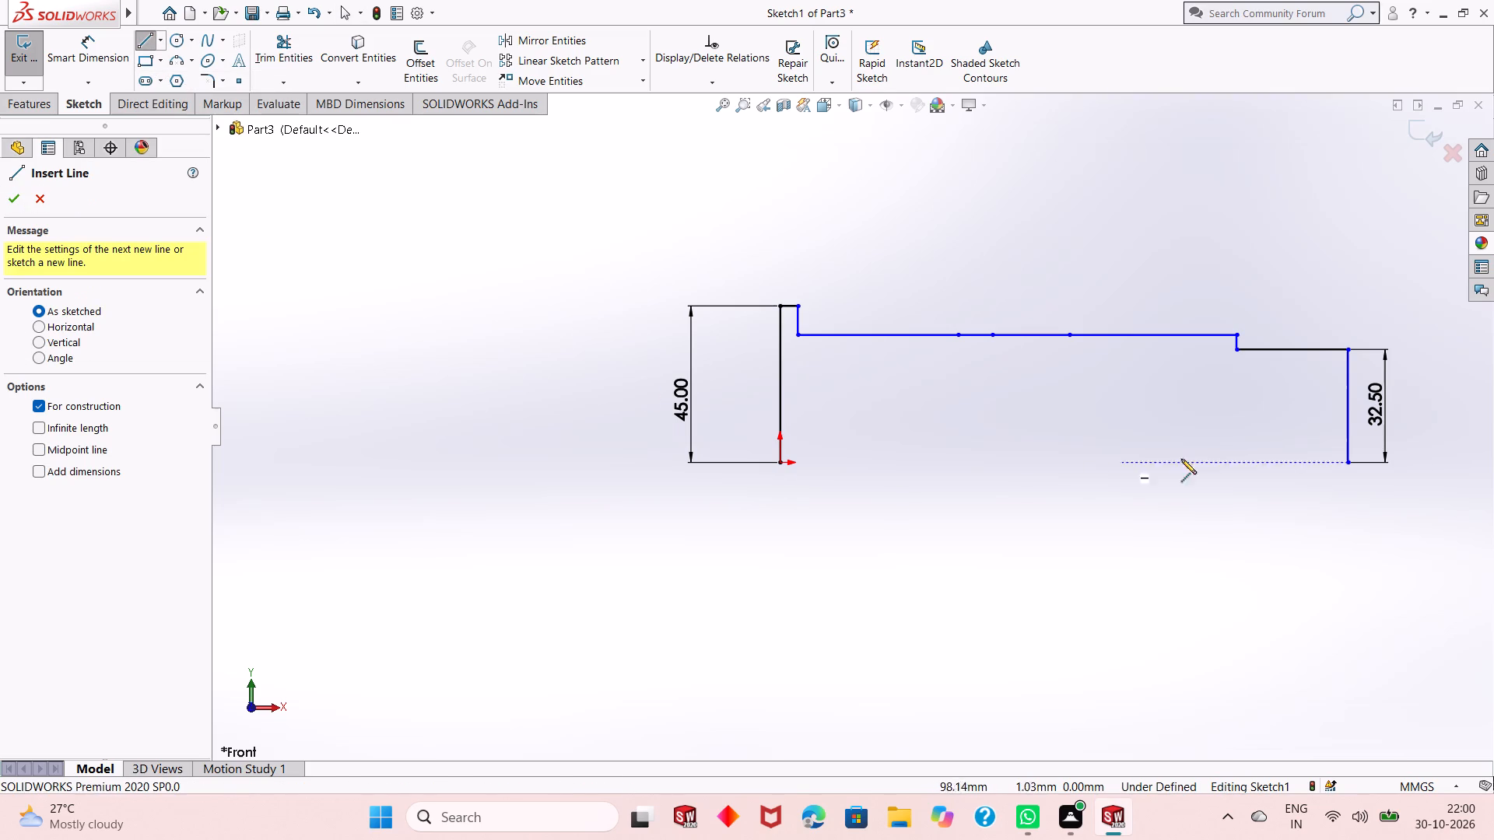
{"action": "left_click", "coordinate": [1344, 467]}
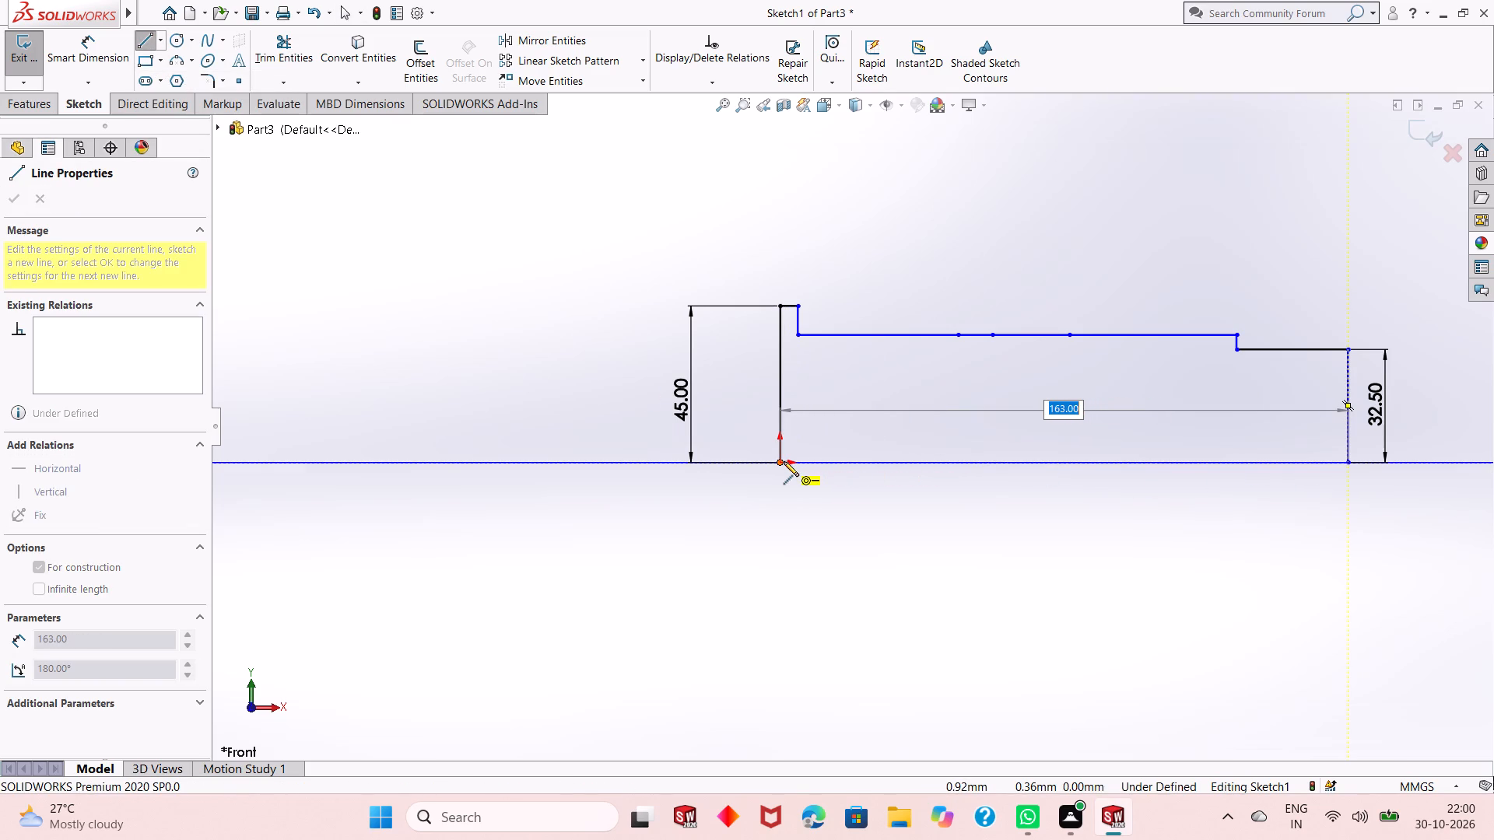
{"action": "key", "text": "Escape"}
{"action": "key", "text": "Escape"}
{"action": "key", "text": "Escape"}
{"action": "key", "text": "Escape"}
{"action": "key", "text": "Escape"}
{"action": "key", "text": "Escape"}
Dimension the short vertical step line near the far end of the profile as 8.5 mm.
{"action": "scroll", "coordinate": [922, 421], "scroll_direction": "up", "scroll_amount": 1}
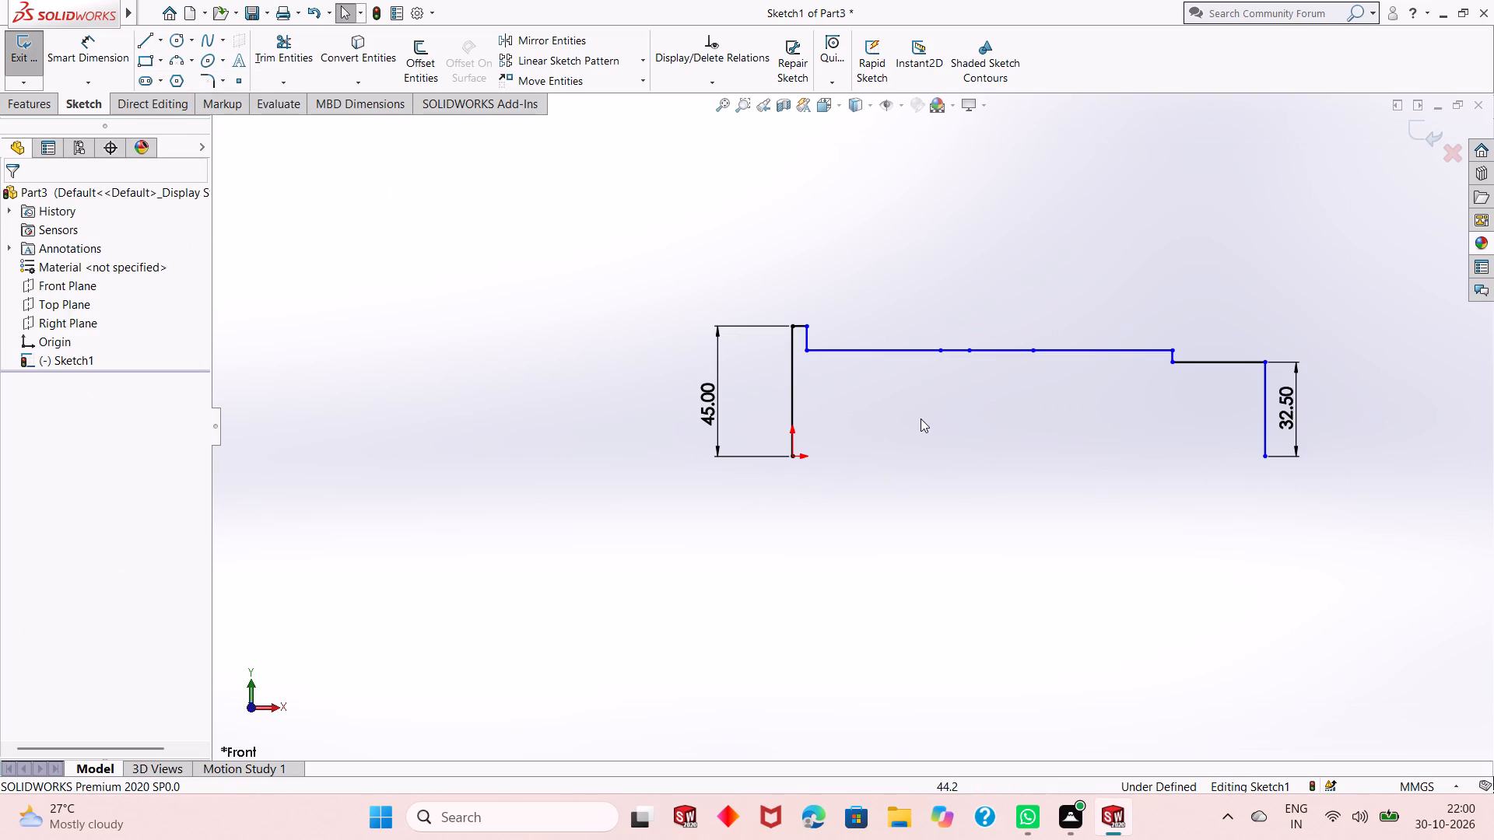
{"action": "scroll", "coordinate": [1170, 297], "scroll_direction": "down", "scroll_amount": 3}
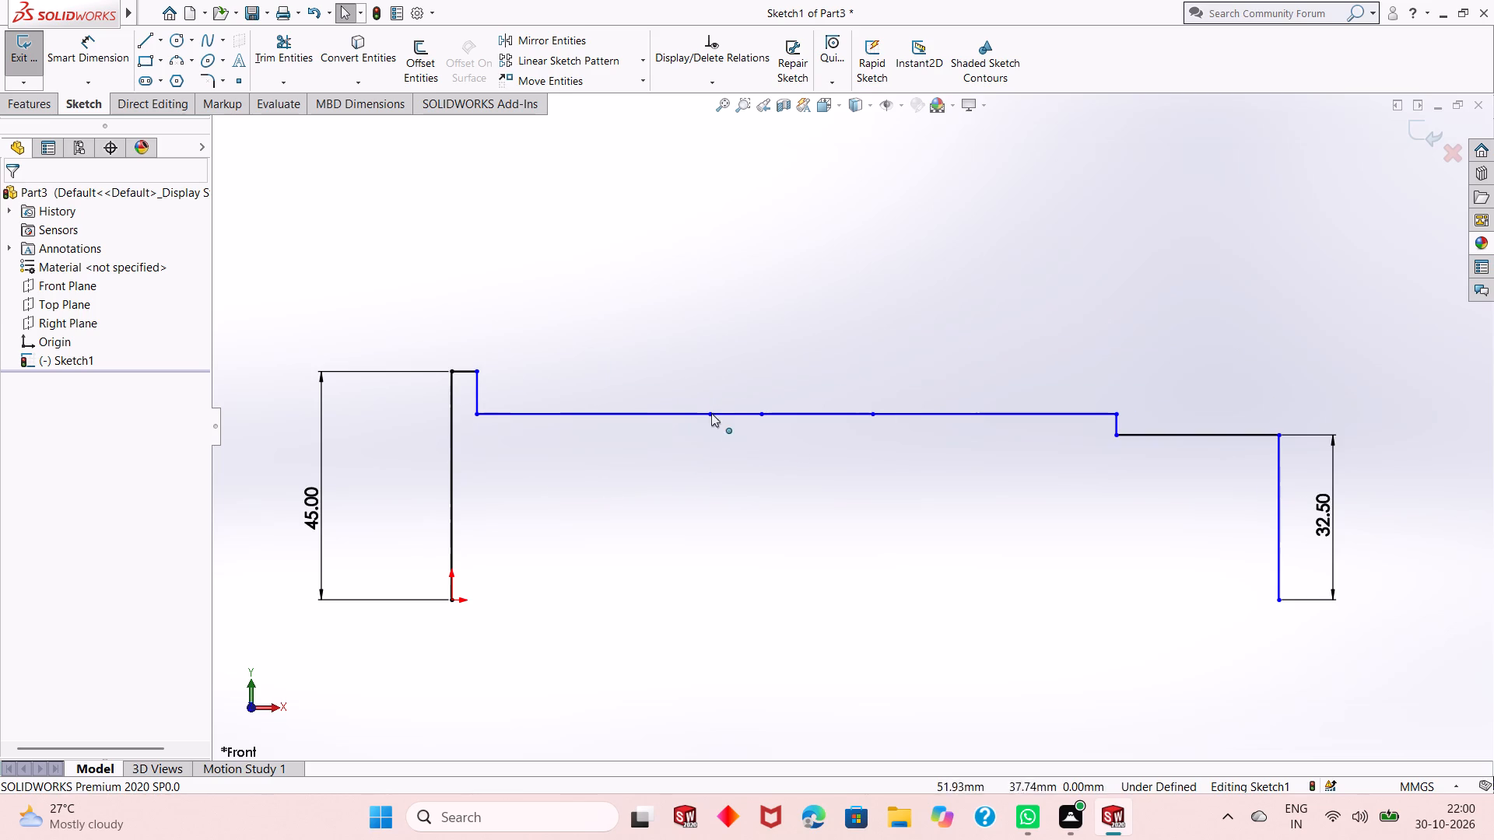
{"action": "scroll", "coordinate": [739, 474], "scroll_direction": "up", "scroll_amount": 2}
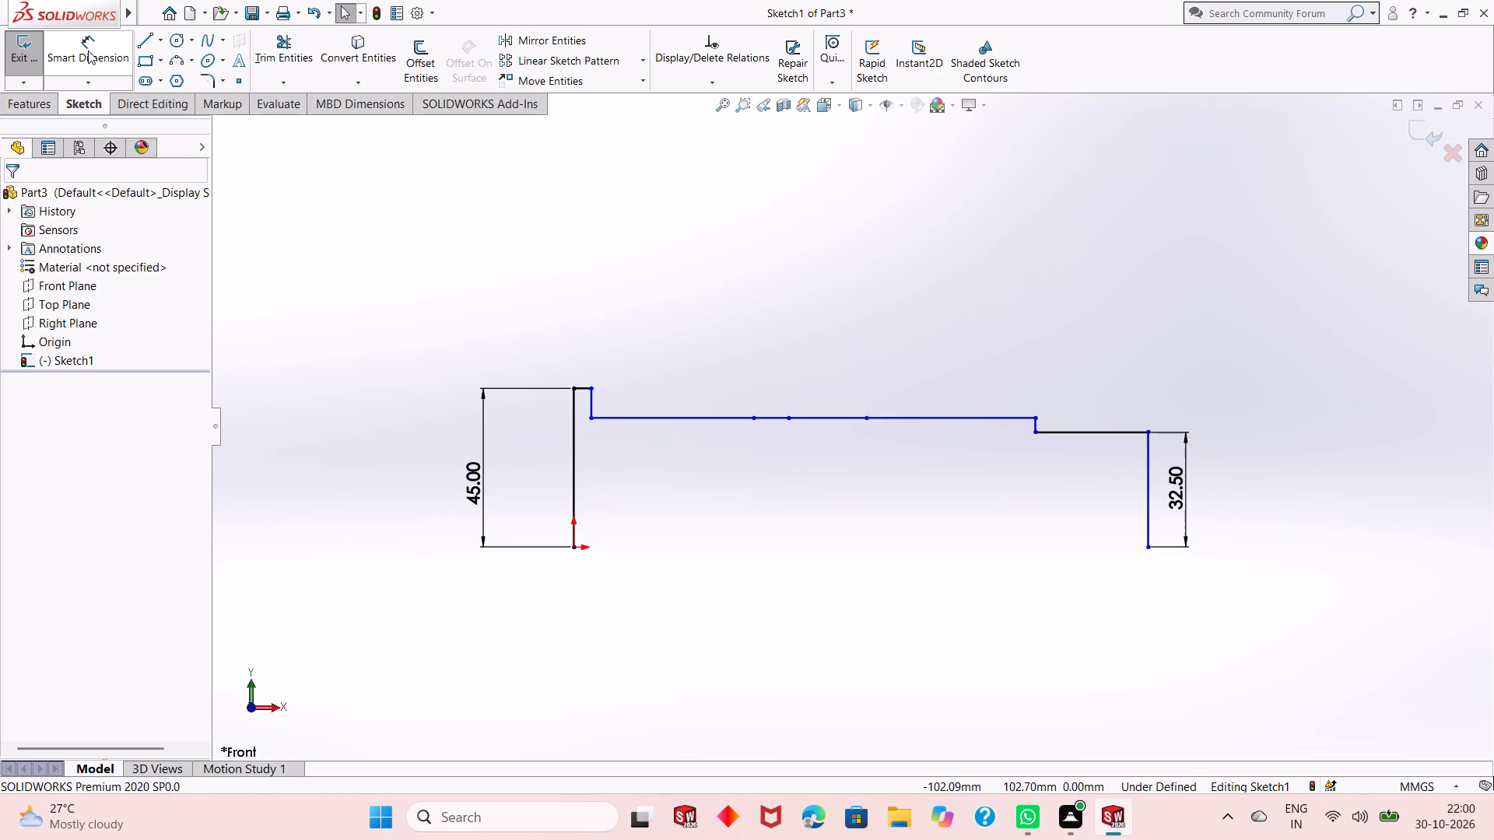
{"action": "left_click", "coordinate": [88, 51]}
{"action": "left_click", "coordinate": [590, 404]}
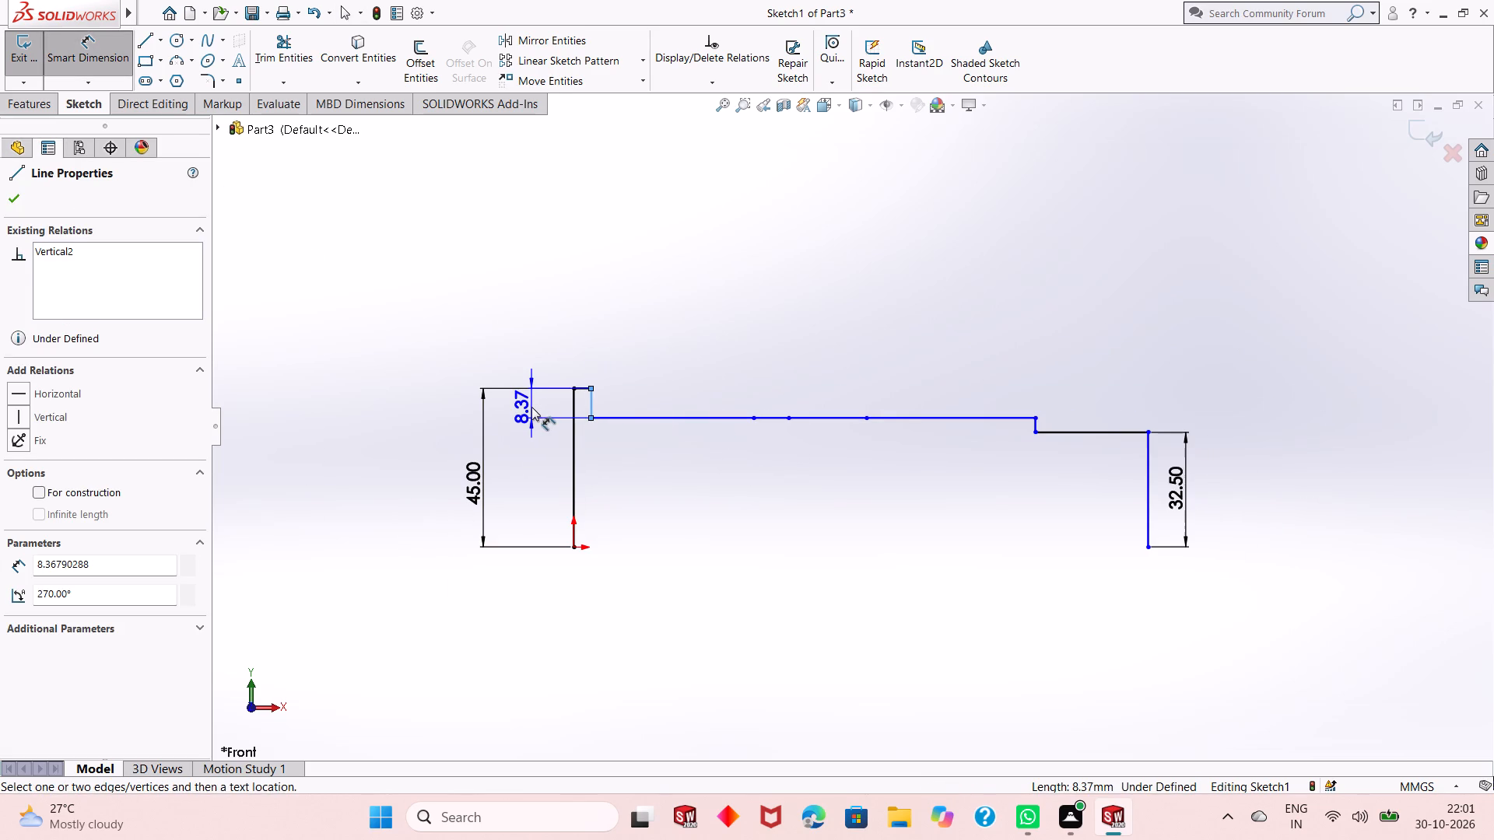
{"action": "key", "text": "Escape"}
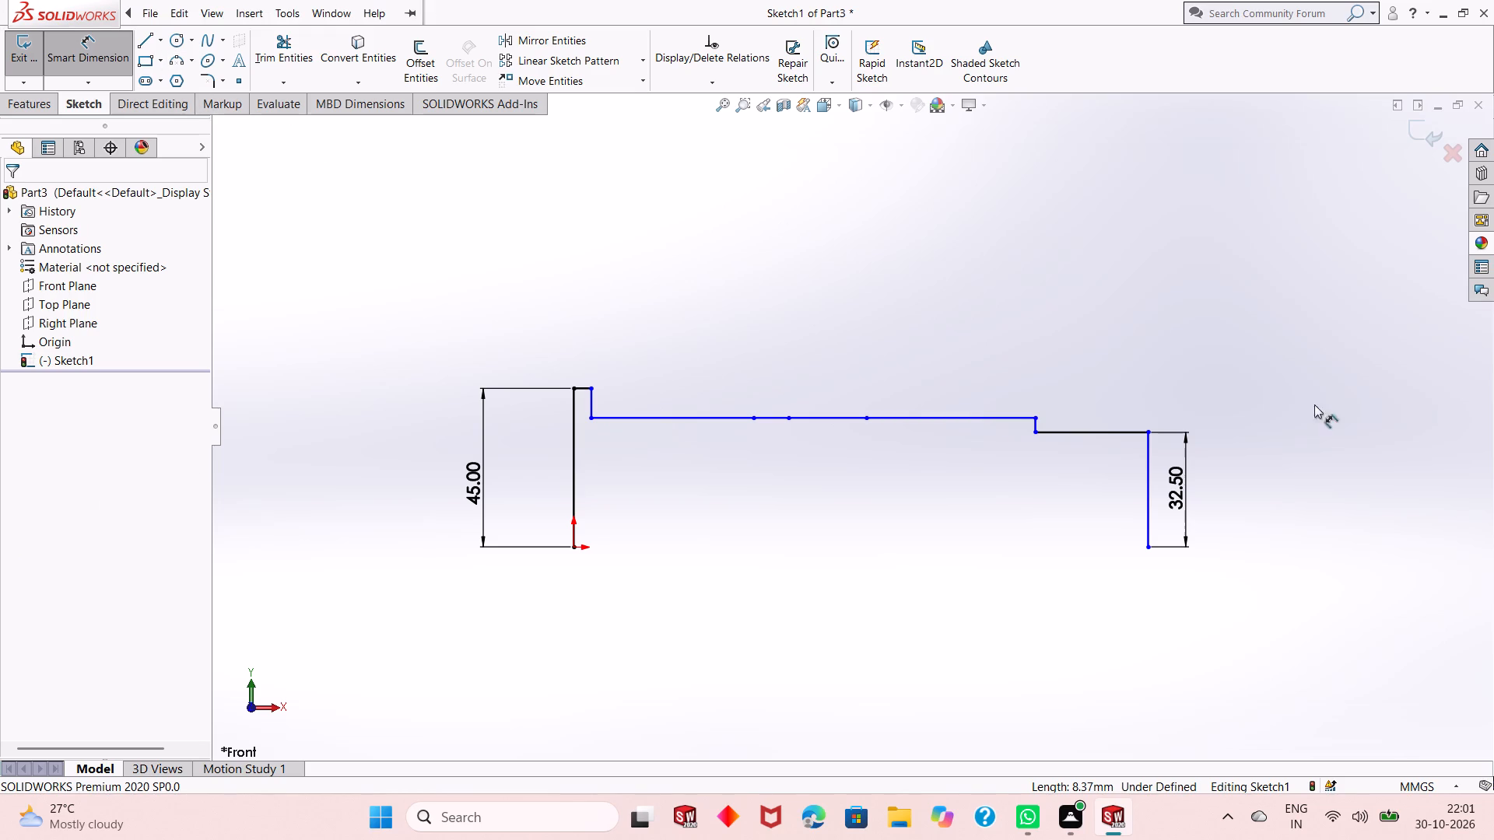
{"action": "scroll", "coordinate": [1025, 449], "scroll_direction": "up", "scroll_amount": 2}
{"action": "scroll", "coordinate": [935, 432], "scroll_direction": "down", "scroll_amount": 7}
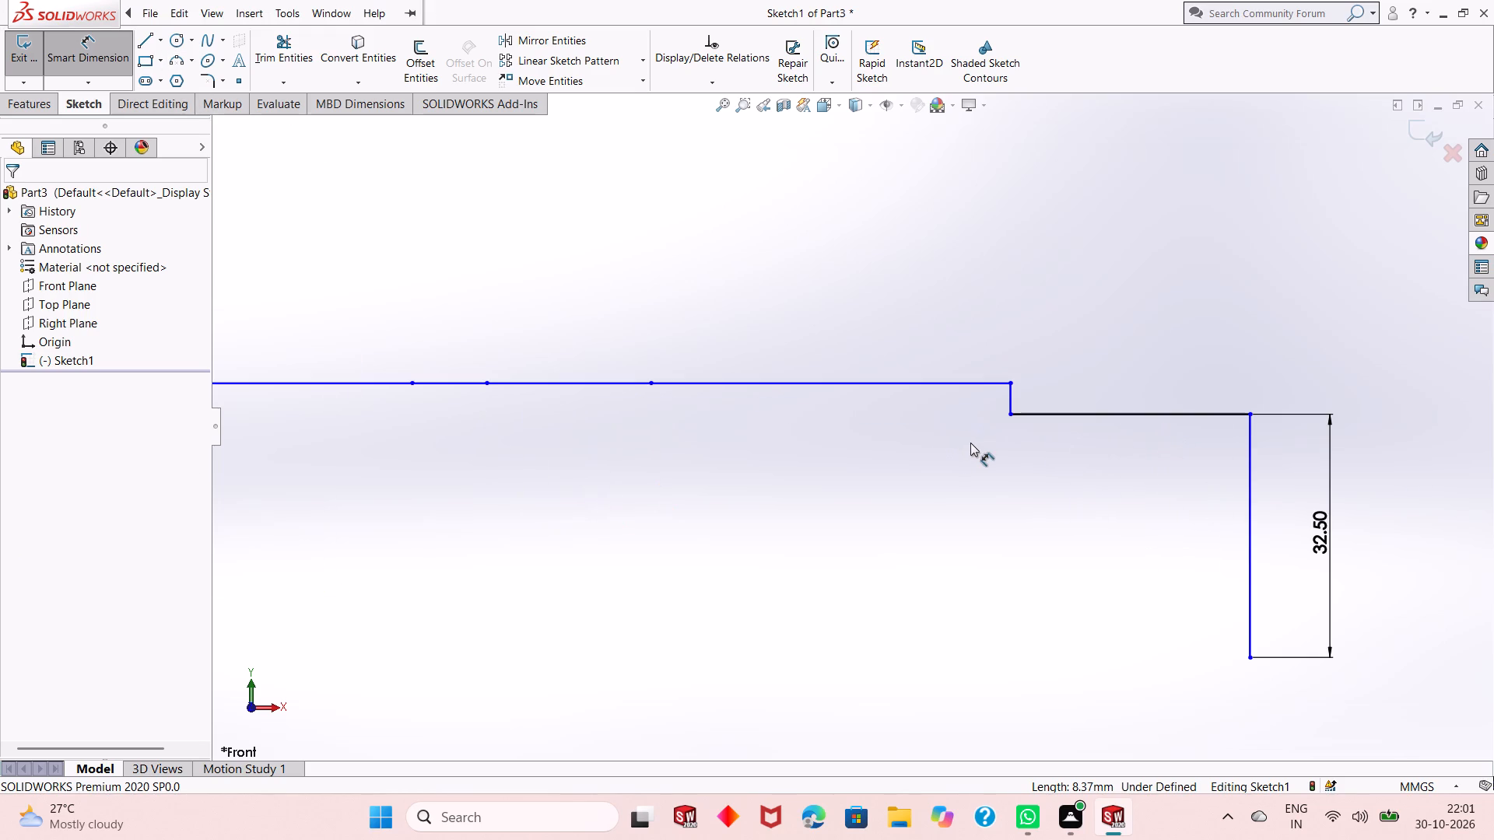
{"action": "scroll", "coordinate": [970, 443], "scroll_direction": "down", "scroll_amount": 3}
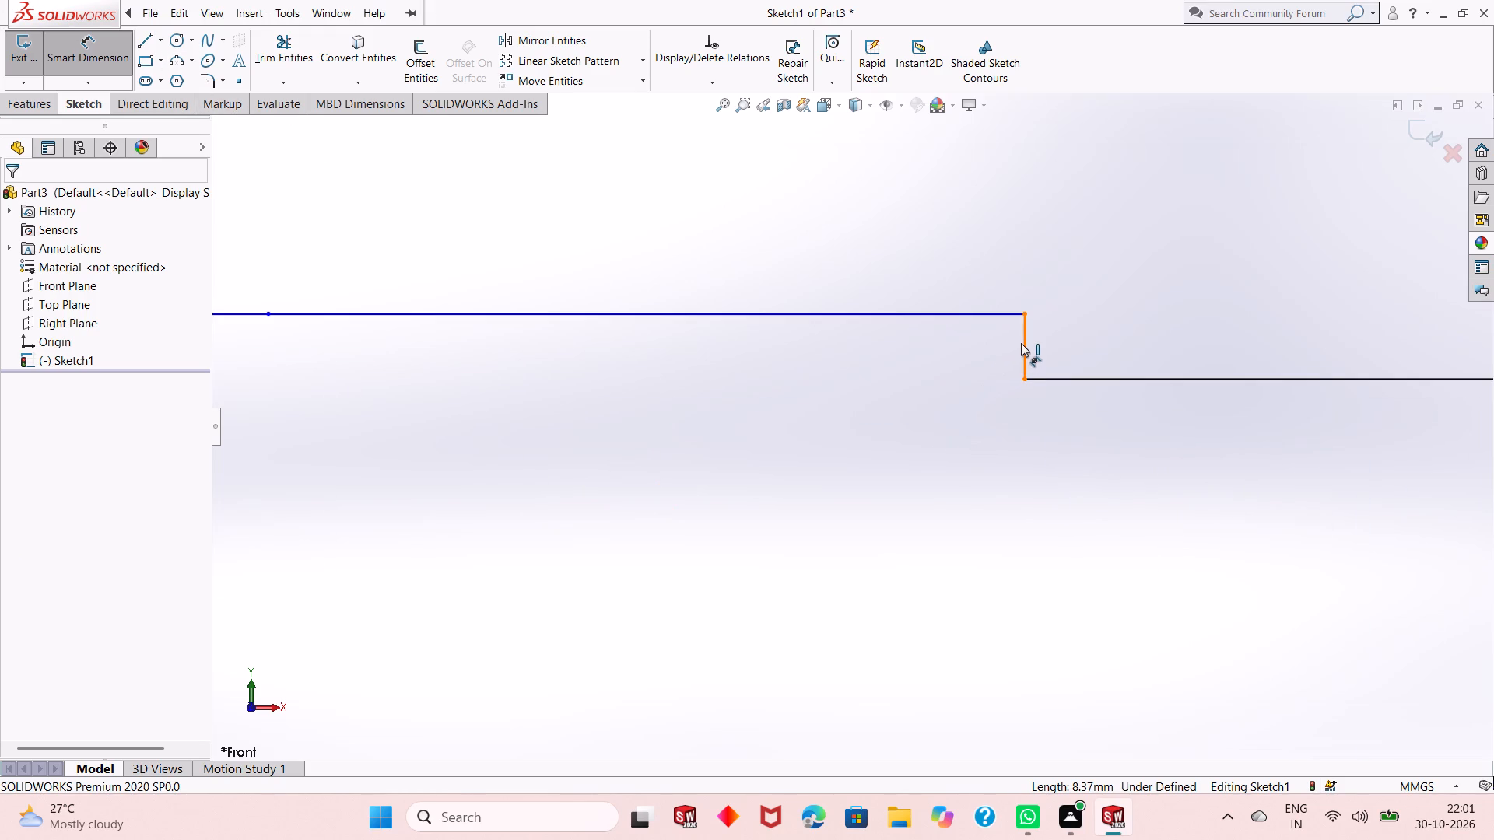
{"action": "left_click", "coordinate": [1021, 343]}
{"action": "scroll", "coordinate": [994, 454], "scroll_direction": "down", "scroll_amount": 4}
{"action": "scroll", "coordinate": [994, 455], "scroll_direction": "up", "scroll_amount": 8}
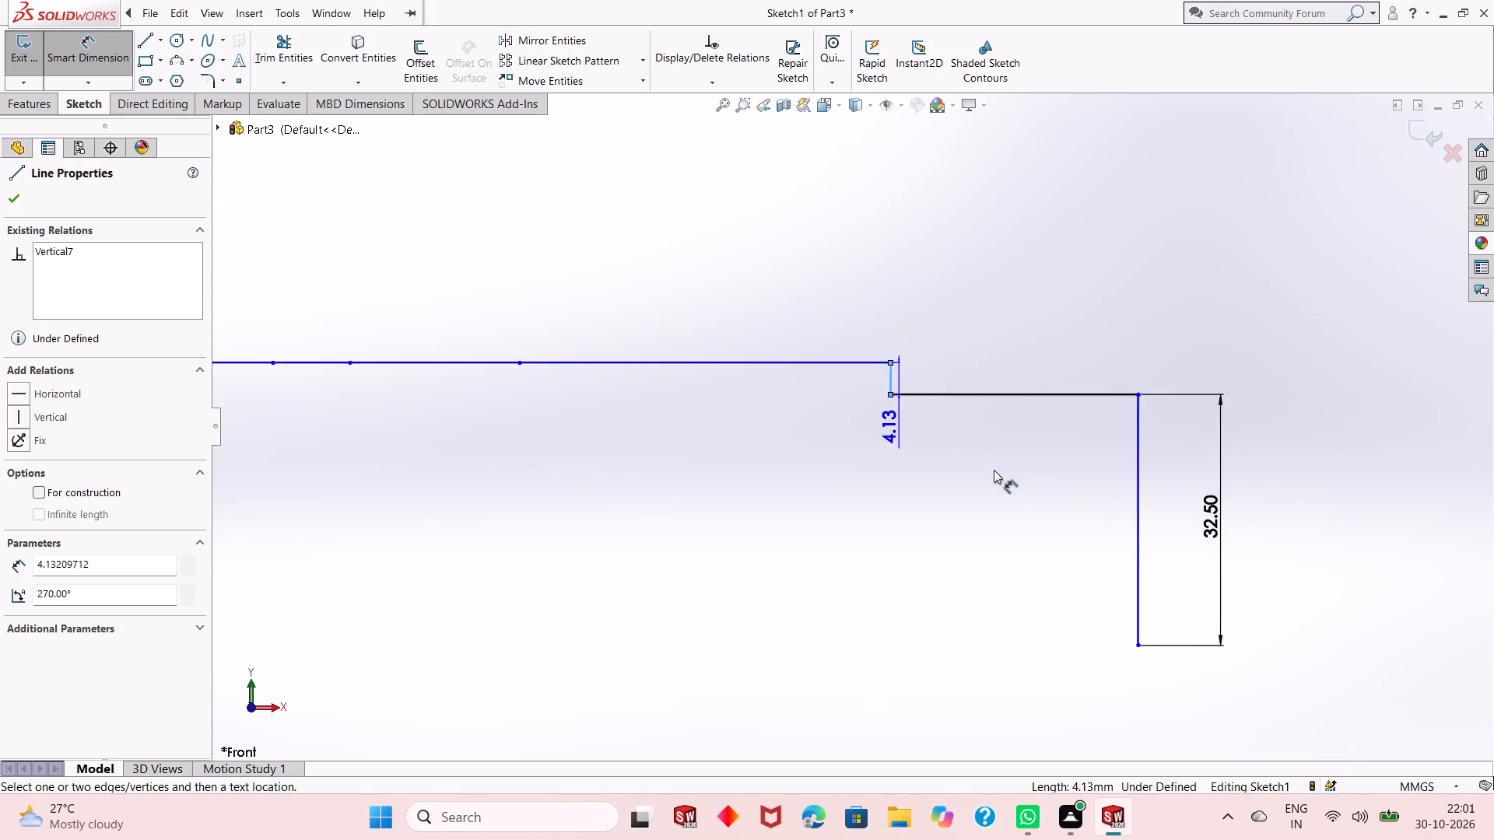
{"action": "scroll", "coordinate": [994, 470], "scroll_direction": "up", "scroll_amount": 3}
{"action": "left_click", "coordinate": [1114, 399]}
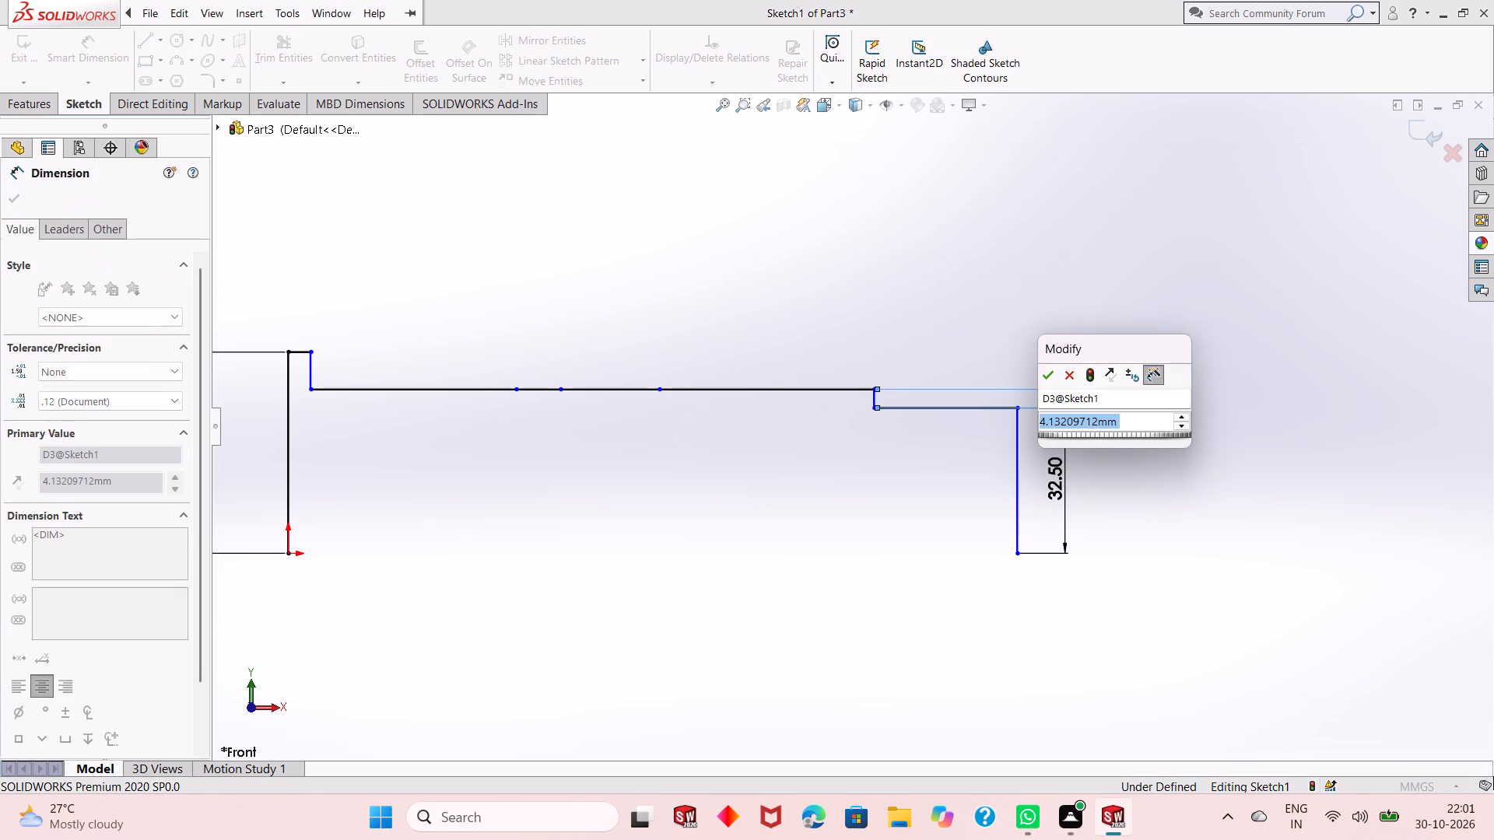
{"action": "key", "text": "8"}
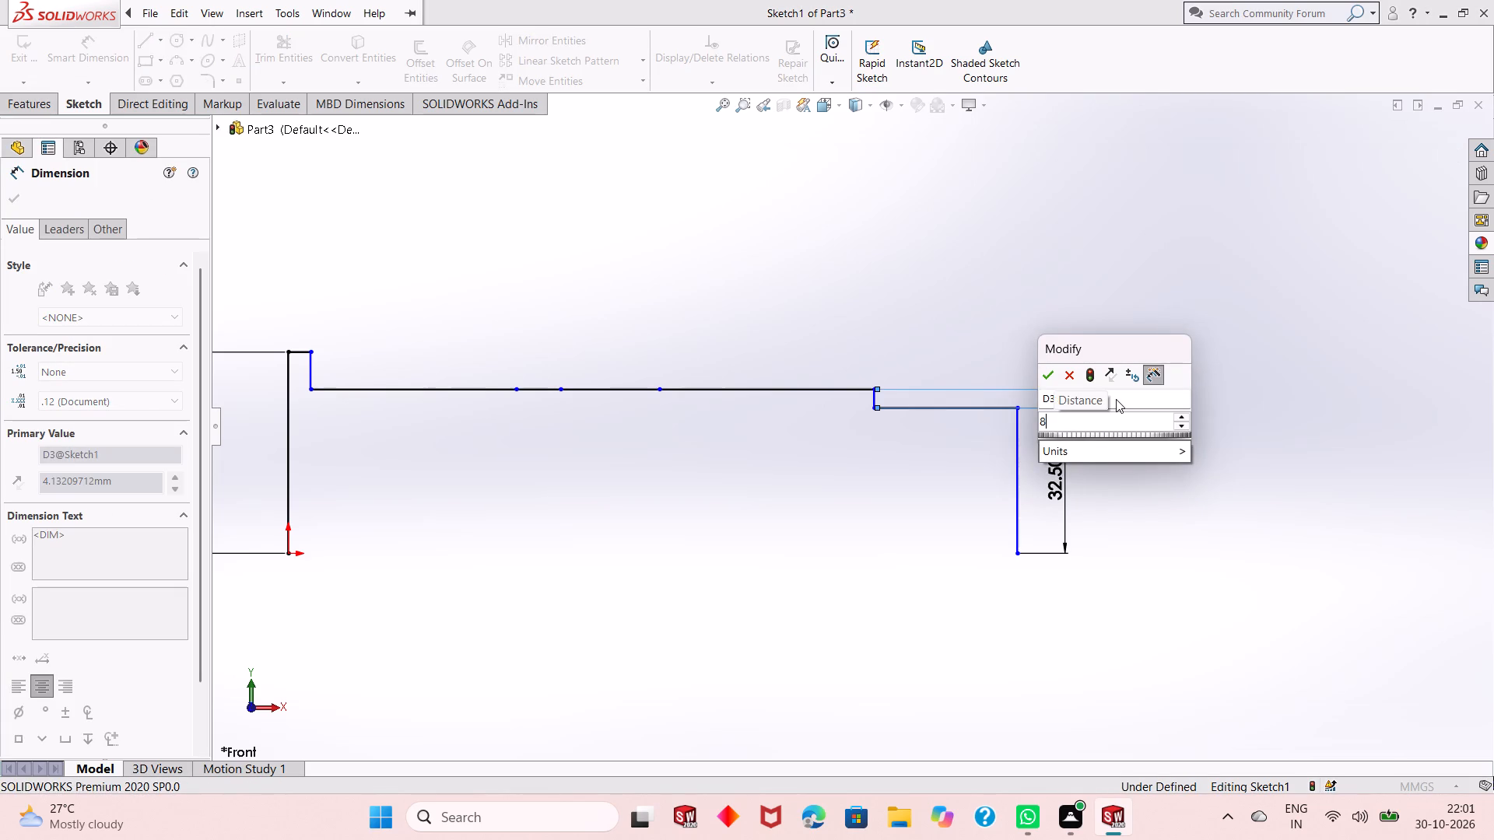
{"action": "type", "text": ".5"}
{"action": "key", "text": "Return"}
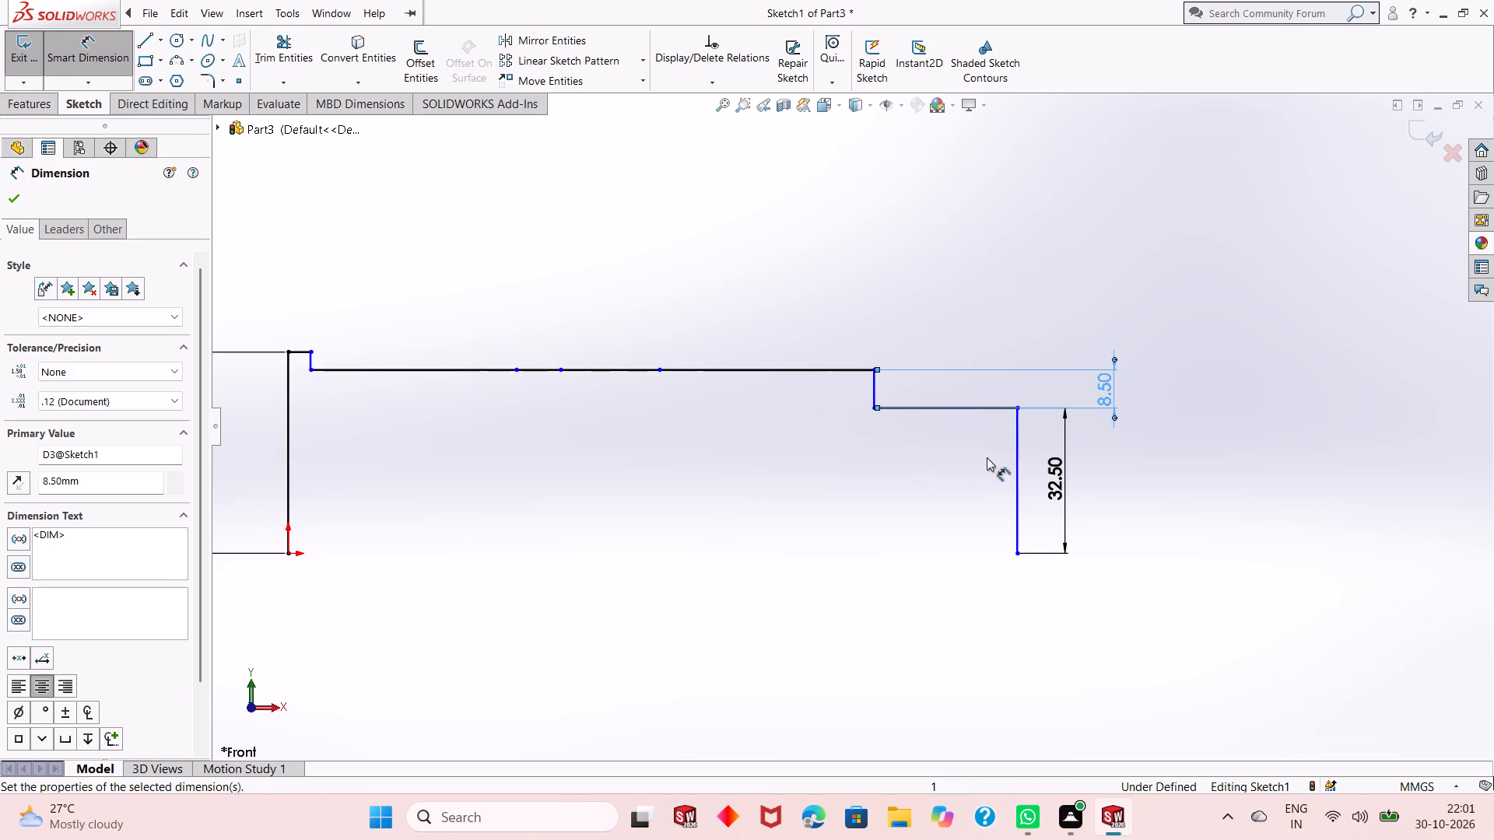
Dimension the short horizontal line at the top of the origin-side vertical line as 5 mm.
{"action": "scroll", "coordinate": [1131, 491], "scroll_direction": "down", "scroll_amount": 2}
{"action": "scroll", "coordinate": [1112, 500], "scroll_direction": "up", "scroll_amount": 6}
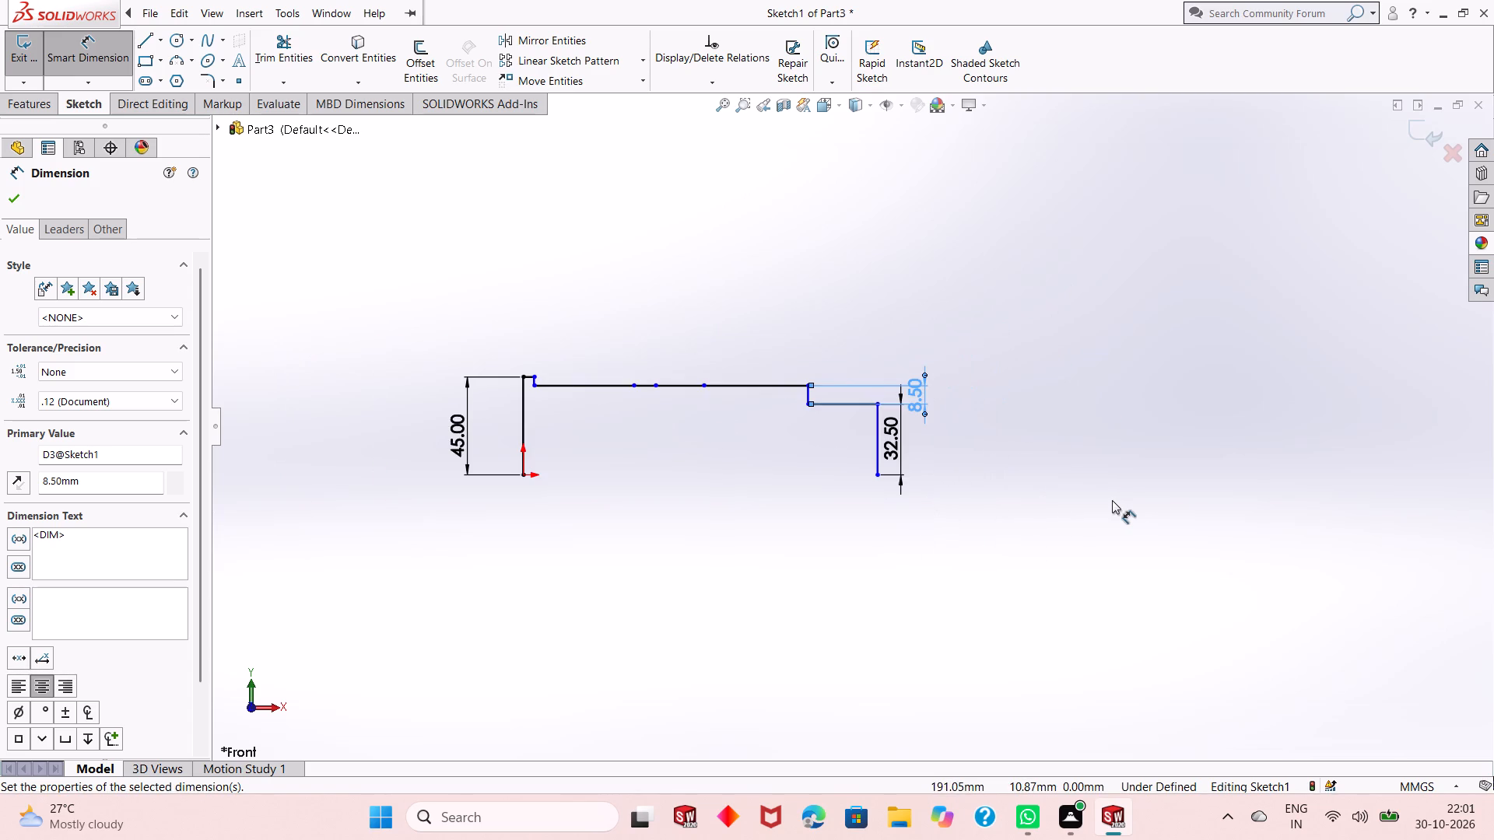
{"action": "scroll", "coordinate": [553, 384], "scroll_direction": "down", "scroll_amount": 6}
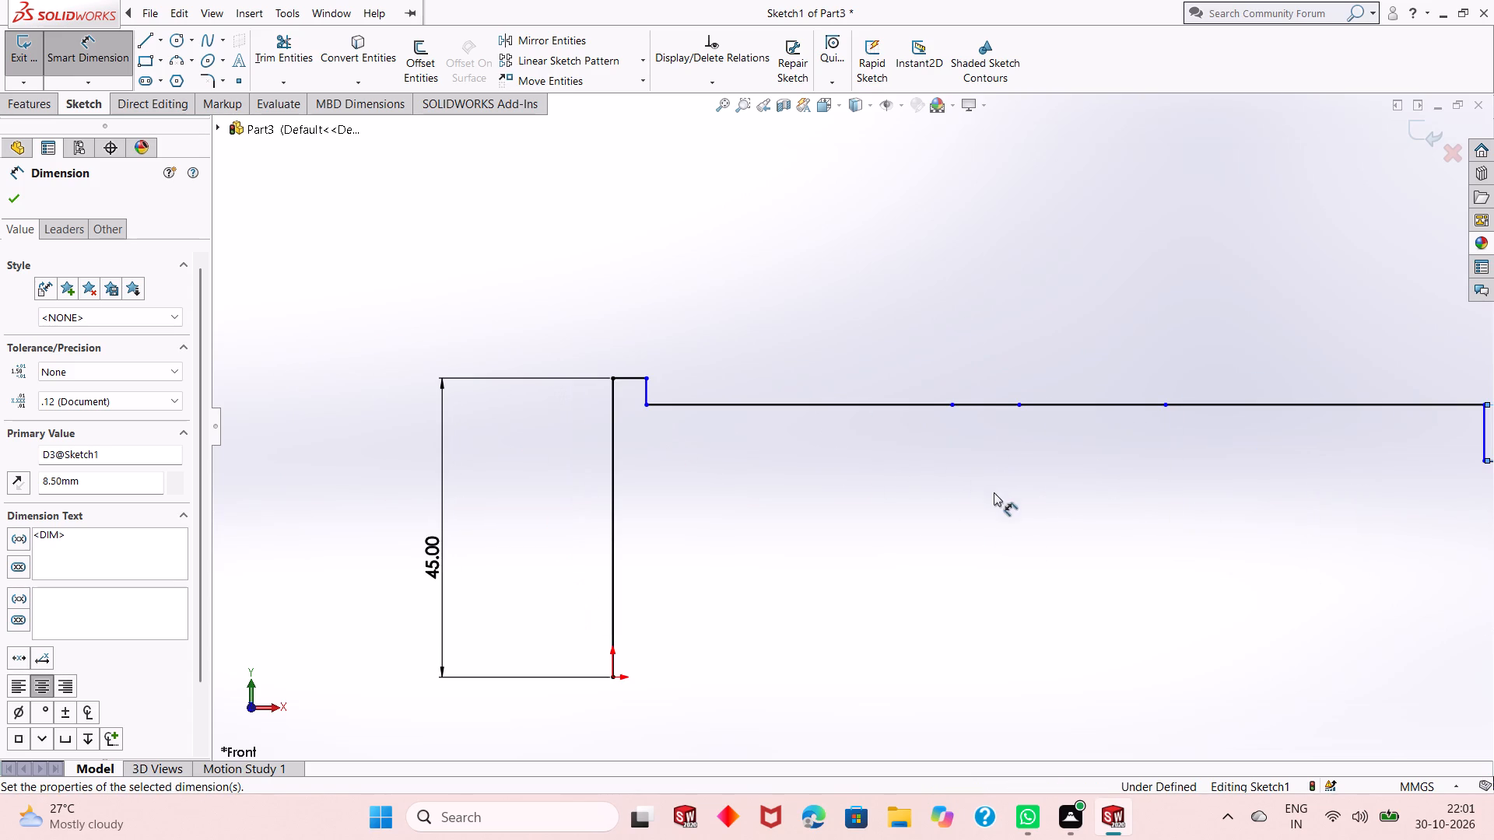
{"action": "scroll", "coordinate": [697, 445], "scroll_direction": "up", "scroll_amount": 1}
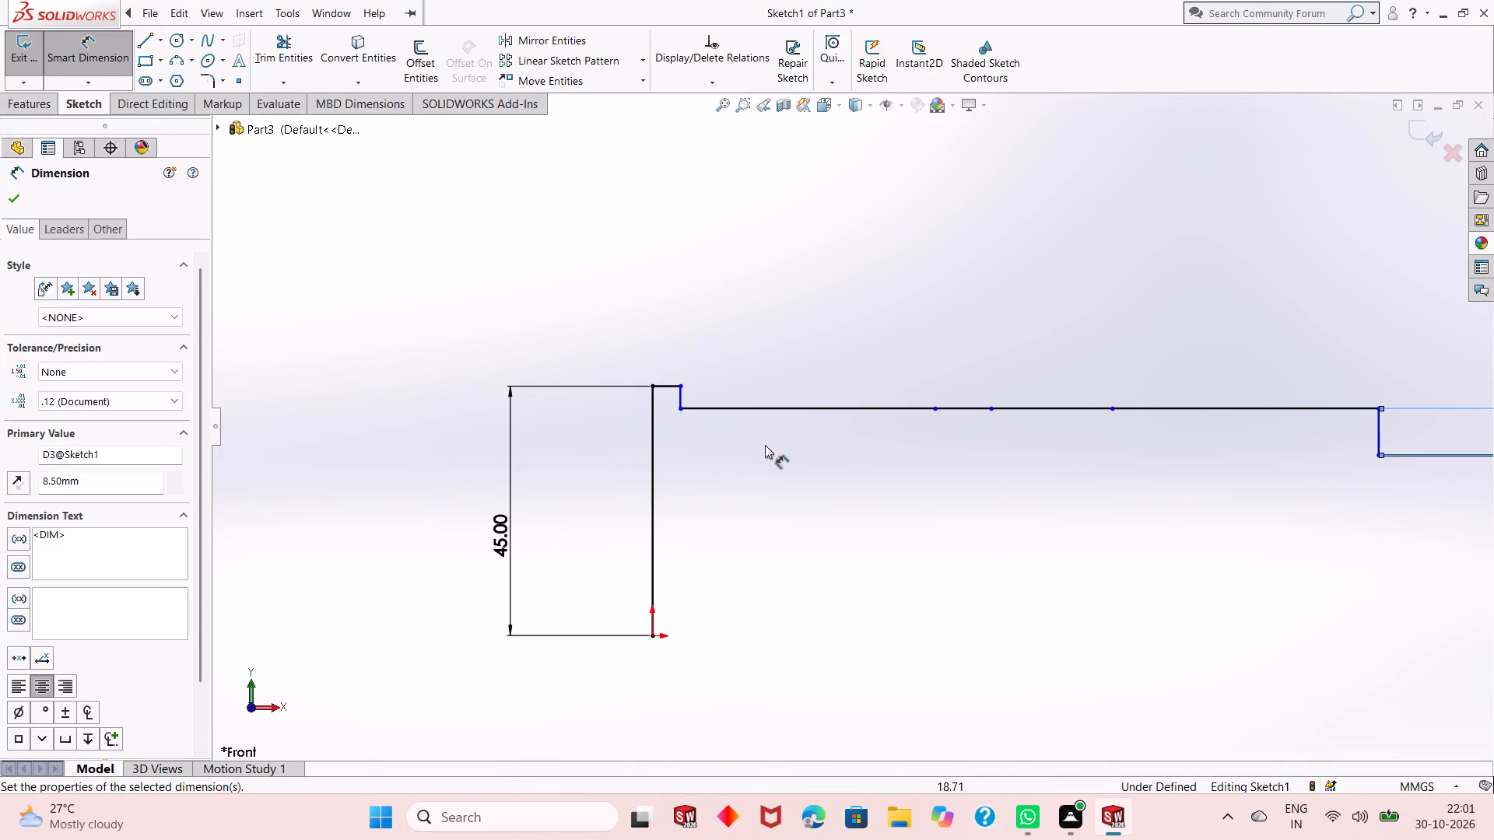
{"action": "scroll", "coordinate": [733, 457], "scroll_direction": "up", "scroll_amount": 2}
{"action": "scroll", "coordinate": [1153, 415], "scroll_direction": "down", "scroll_amount": 2}
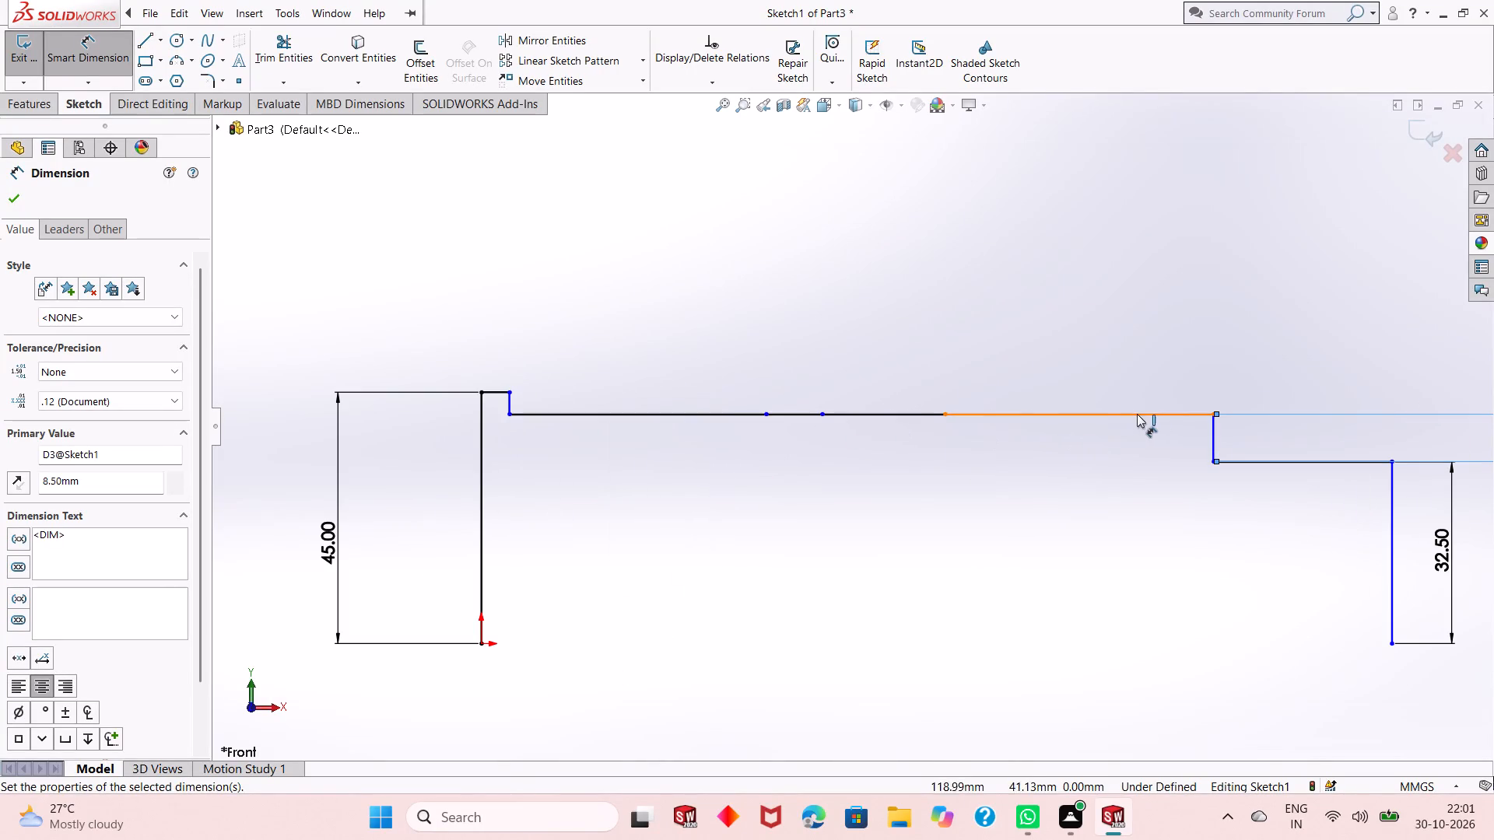
{"action": "left_click", "coordinate": [492, 392]}
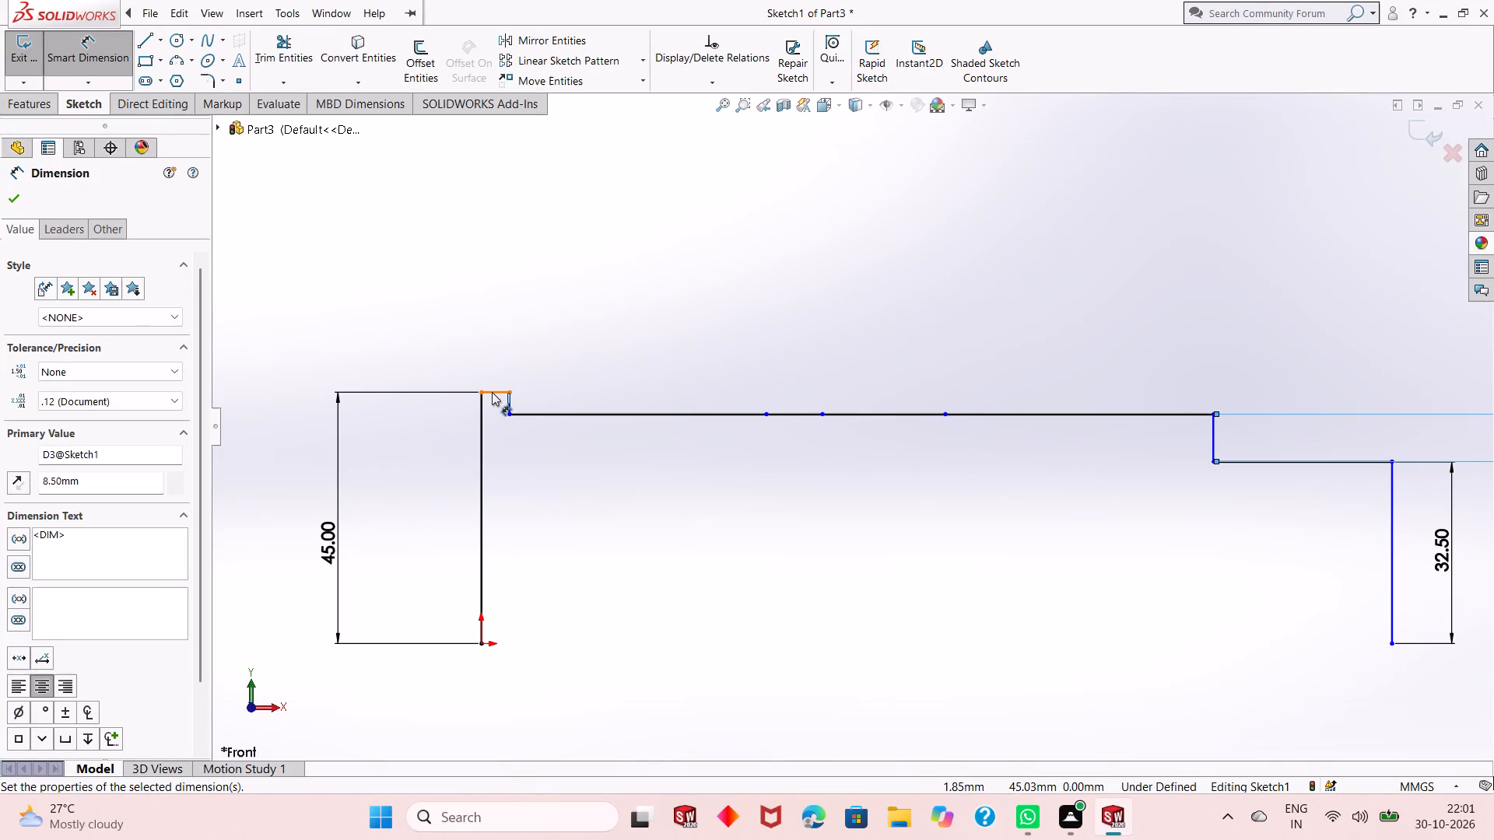
{"action": "left_click", "coordinate": [490, 324]}
{"action": "key", "text": "Return"}
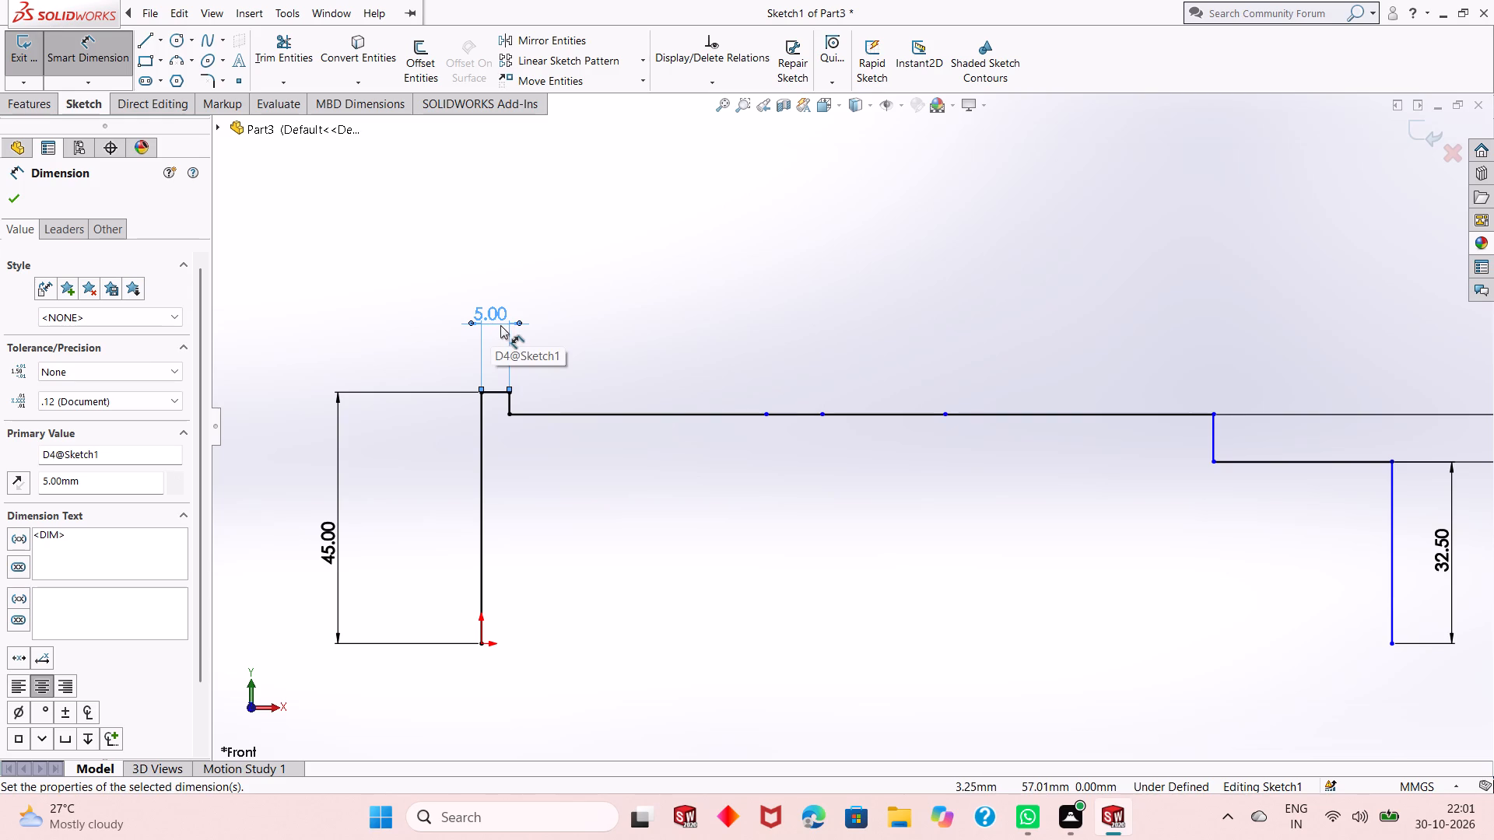
Dimension the first two horizontal segments after the first step down as 46 mm and 10 mm.
{"action": "left_click", "coordinate": [605, 413]}
{"action": "left_click", "coordinate": [594, 320]}
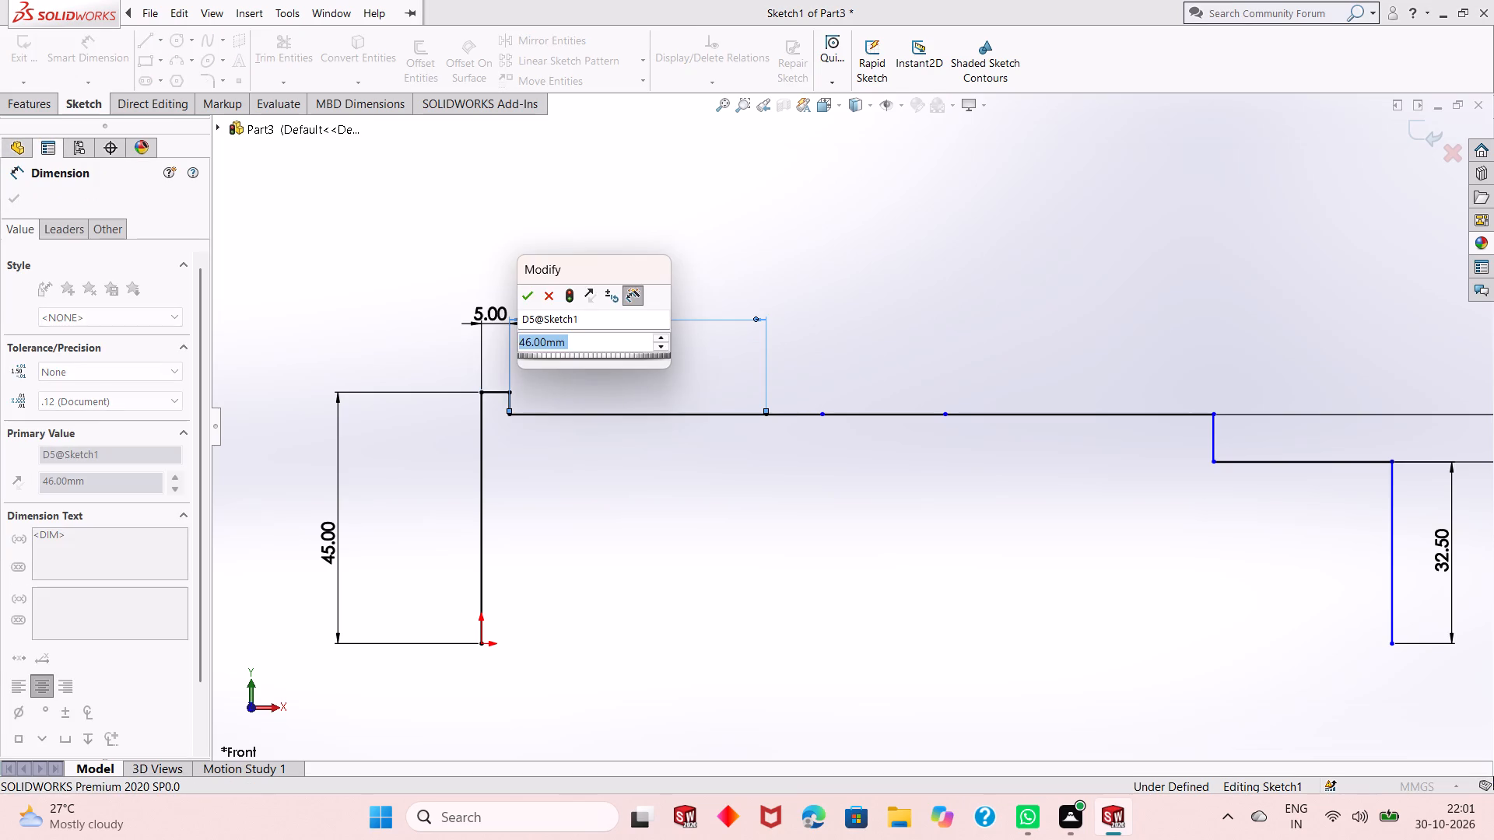
{"action": "left_click", "coordinate": [527, 289]}
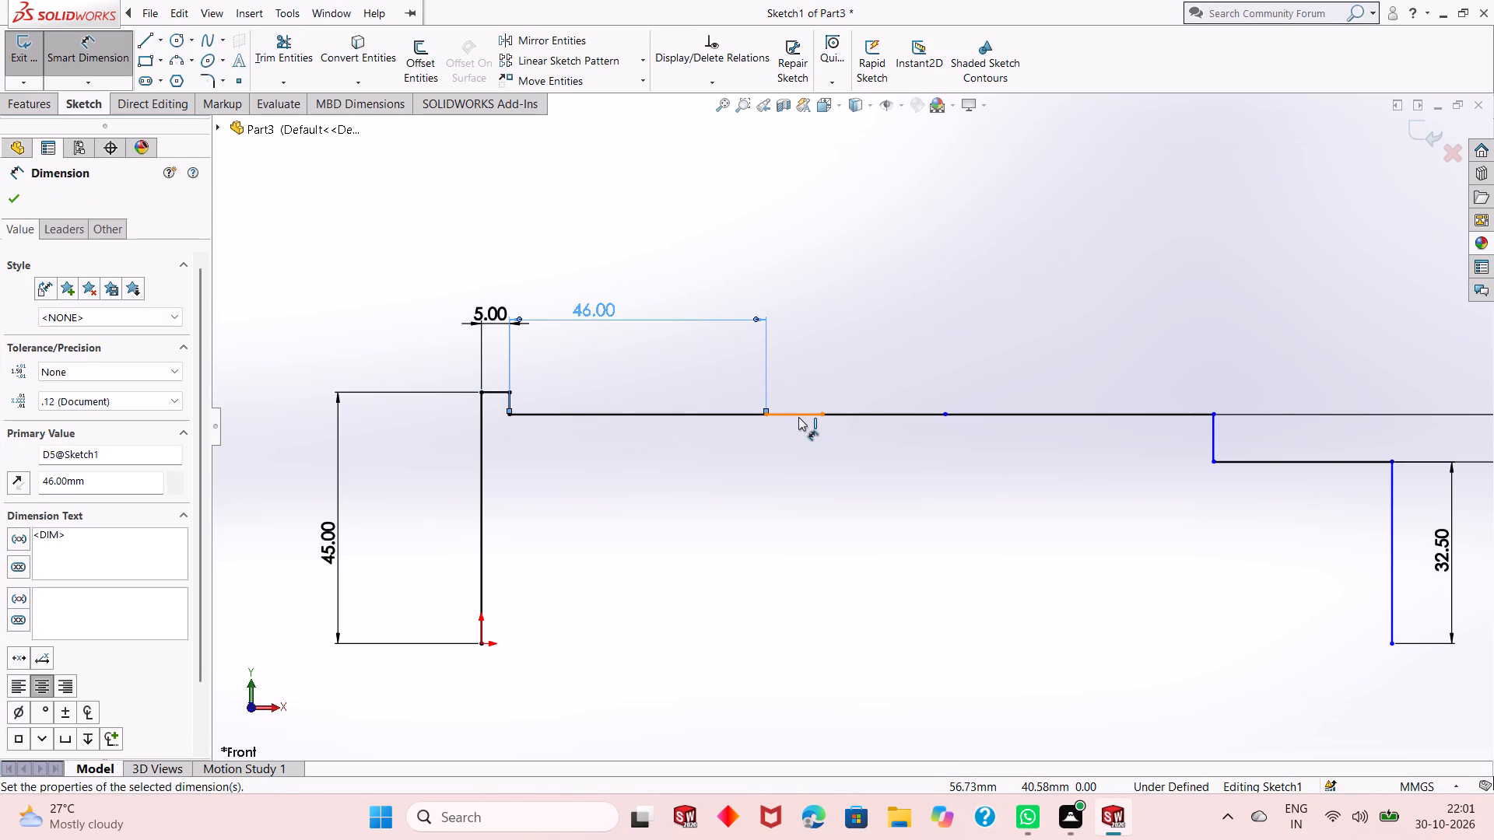
{"action": "left_click", "coordinate": [798, 417]}
{"action": "left_click", "coordinate": [798, 433]}
{"action": "left_click", "coordinate": [735, 408]}
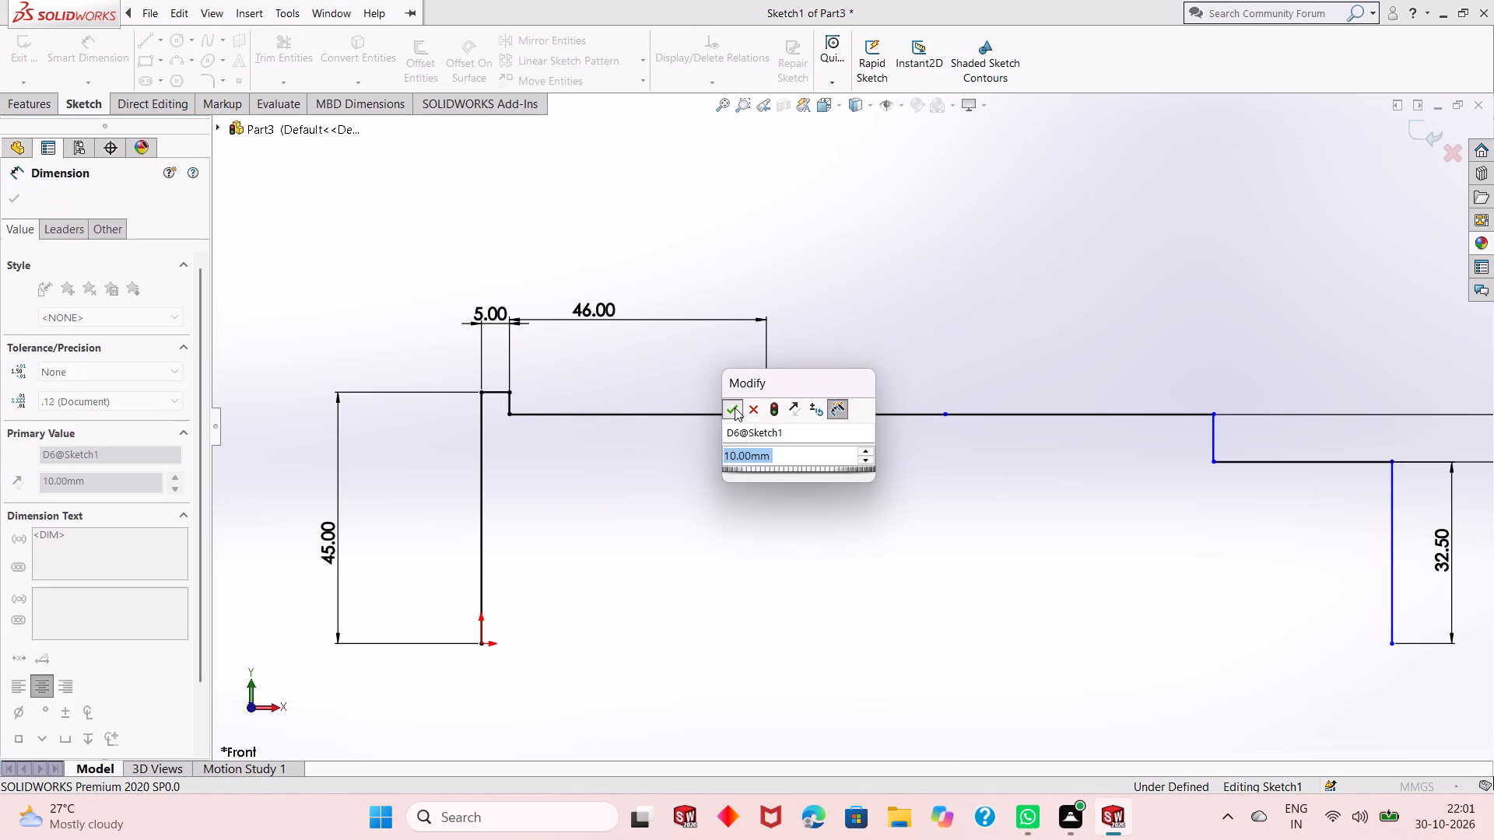
Dimension the third horizontal segment, right after the 10 mm one, as 22 mm and leave the dimension tool.
{"action": "left_click", "coordinate": [881, 417]}
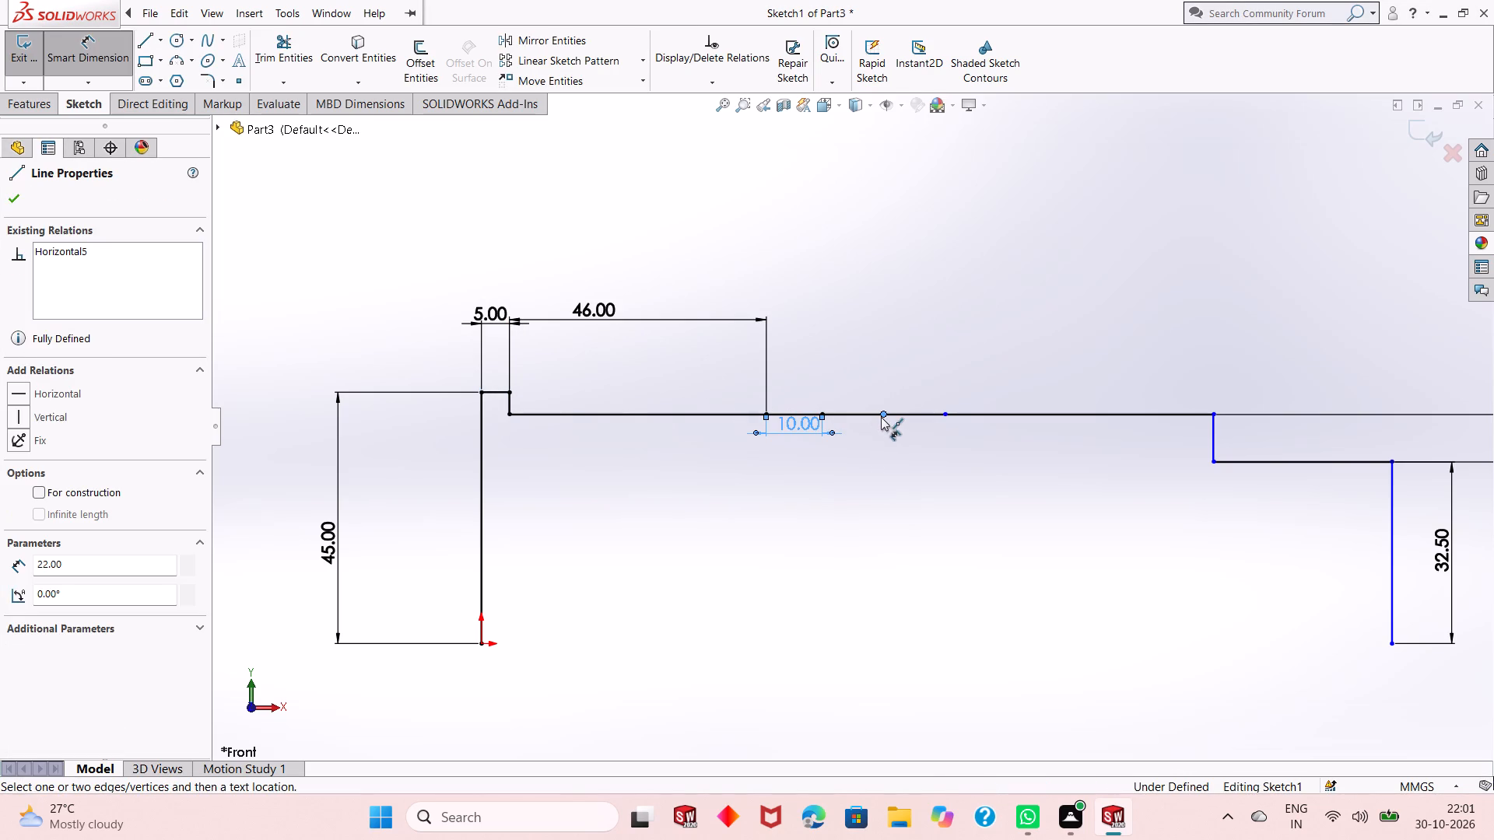
{"action": "key", "text": "Escape"}
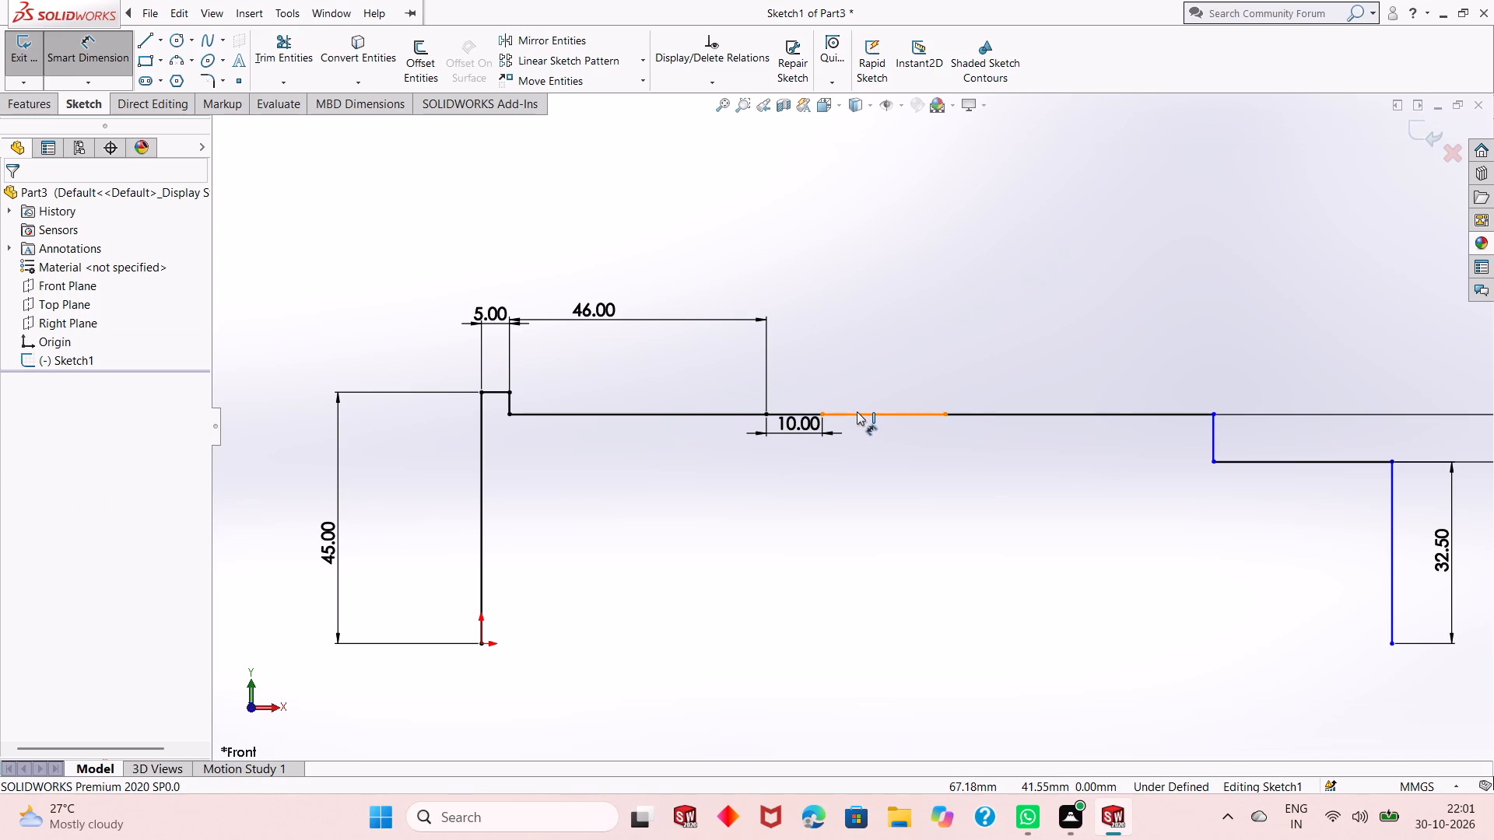
{"action": "left_click", "coordinate": [857, 411]}
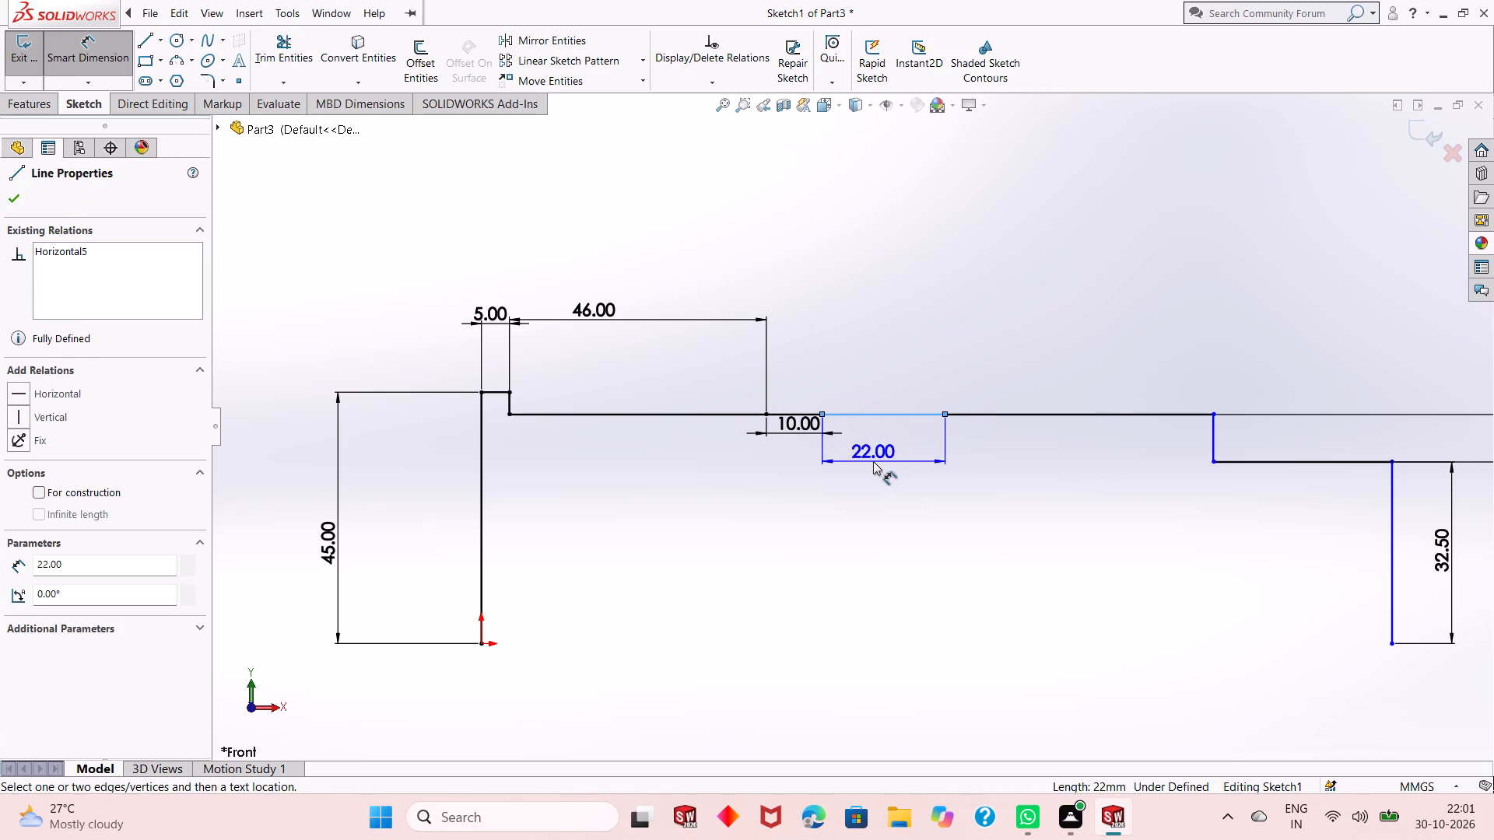
{"action": "key", "text": "Escape"}
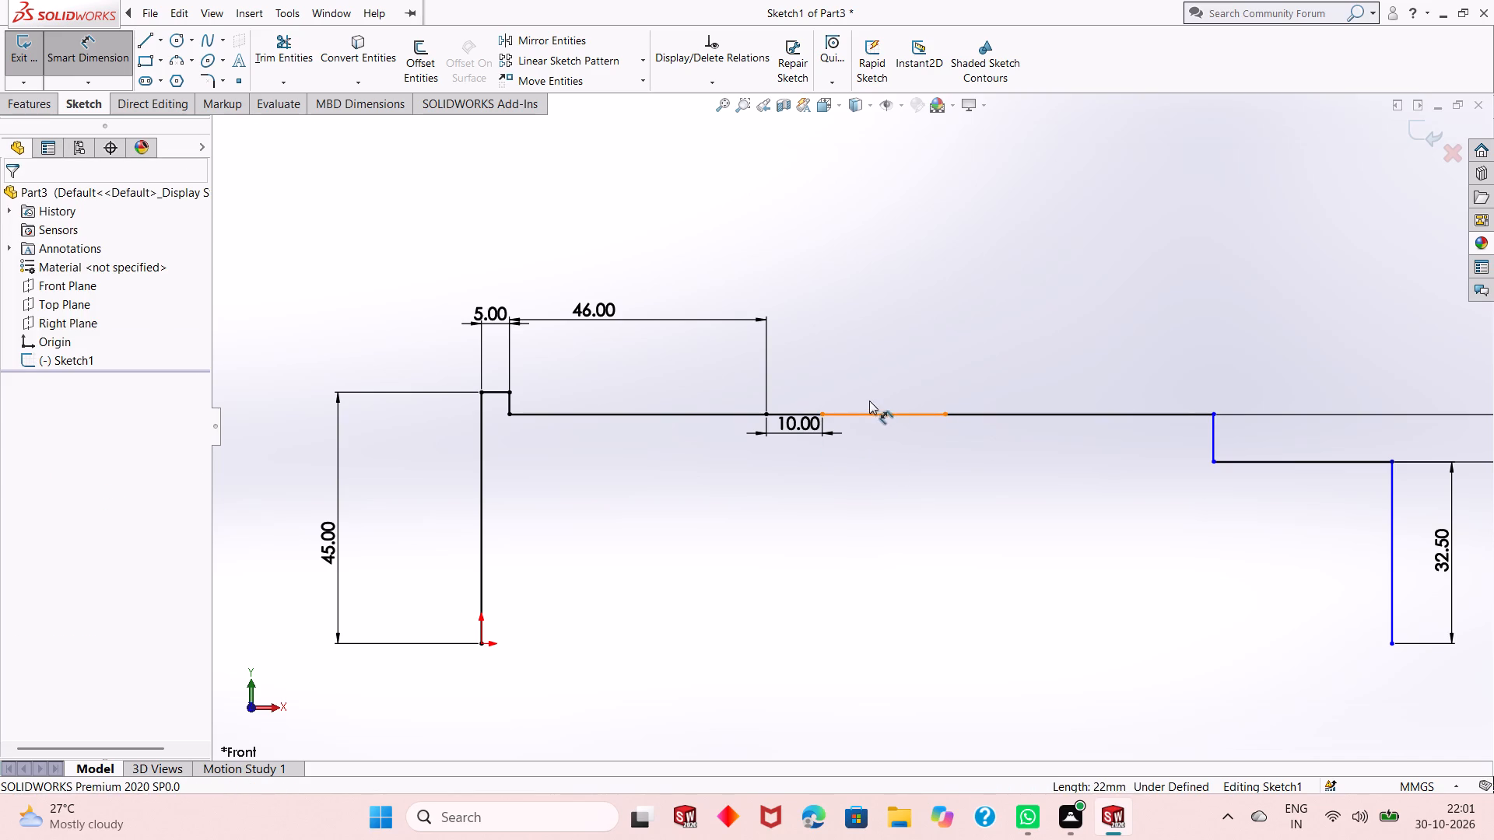
{"action": "left_click", "coordinate": [887, 413]}
{"action": "left_click", "coordinate": [879, 481]}
{"action": "key", "text": "Escape"}
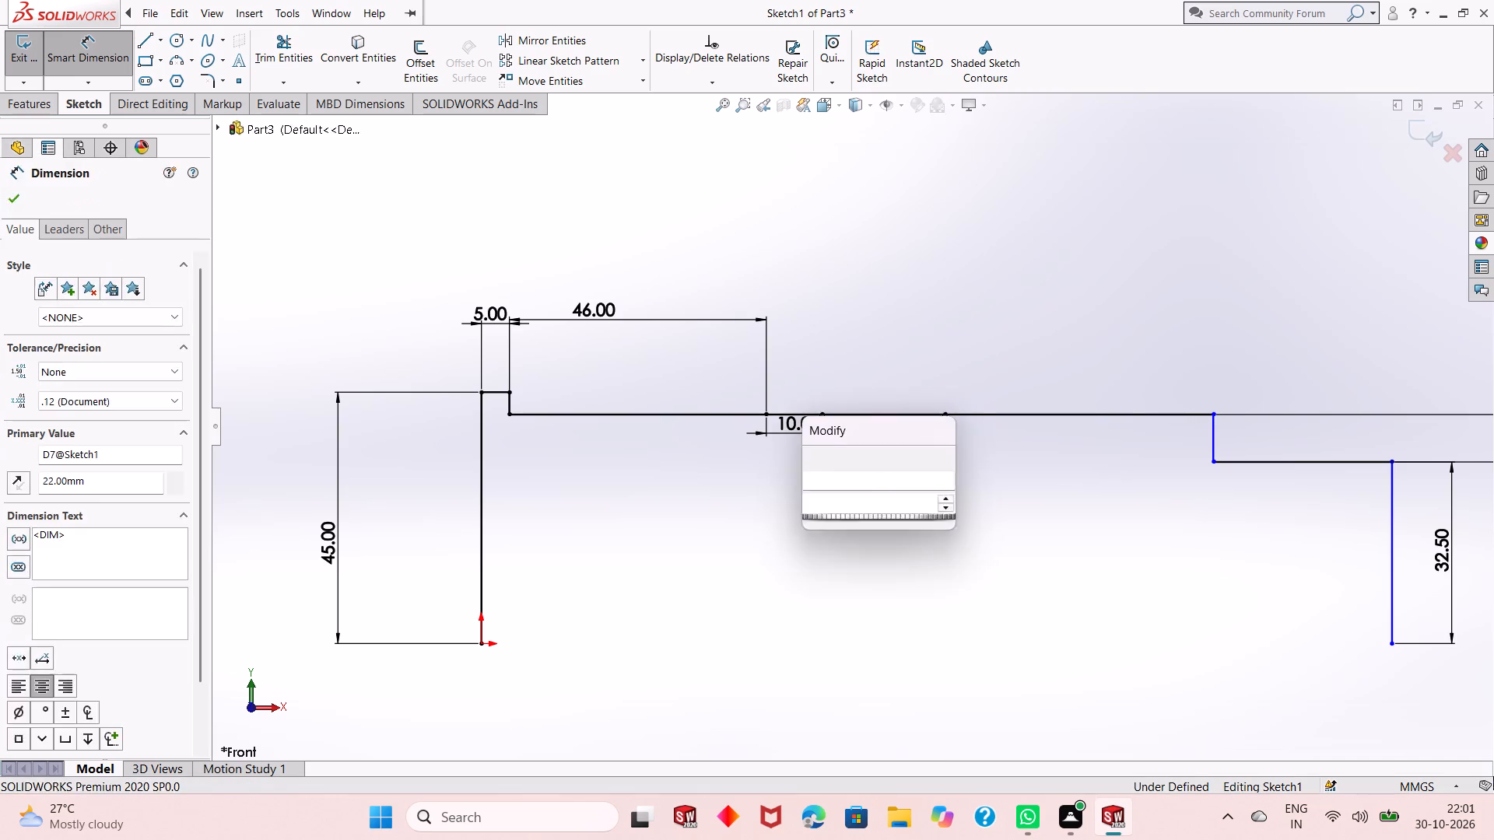
{"action": "key", "text": "Escape"}
{"action": "key", "text": "Escape"}
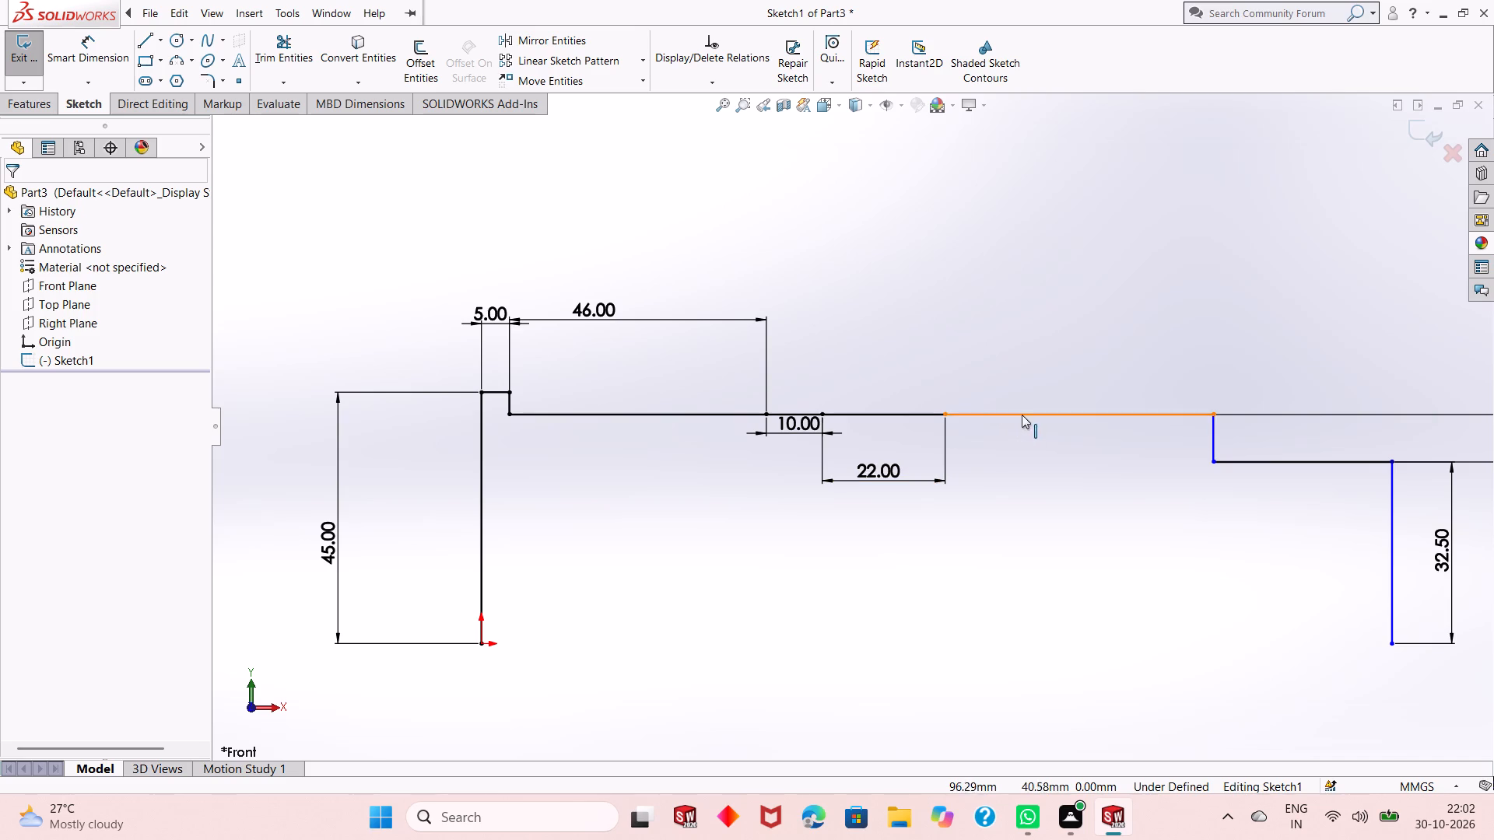
Dimension the last horizontal segment before the 8.5 mm step down as 48 mm.
{"action": "left_click", "coordinate": [1022, 414]}
{"action": "key", "text": "Escape"}
{"action": "key", "text": "Escape"}
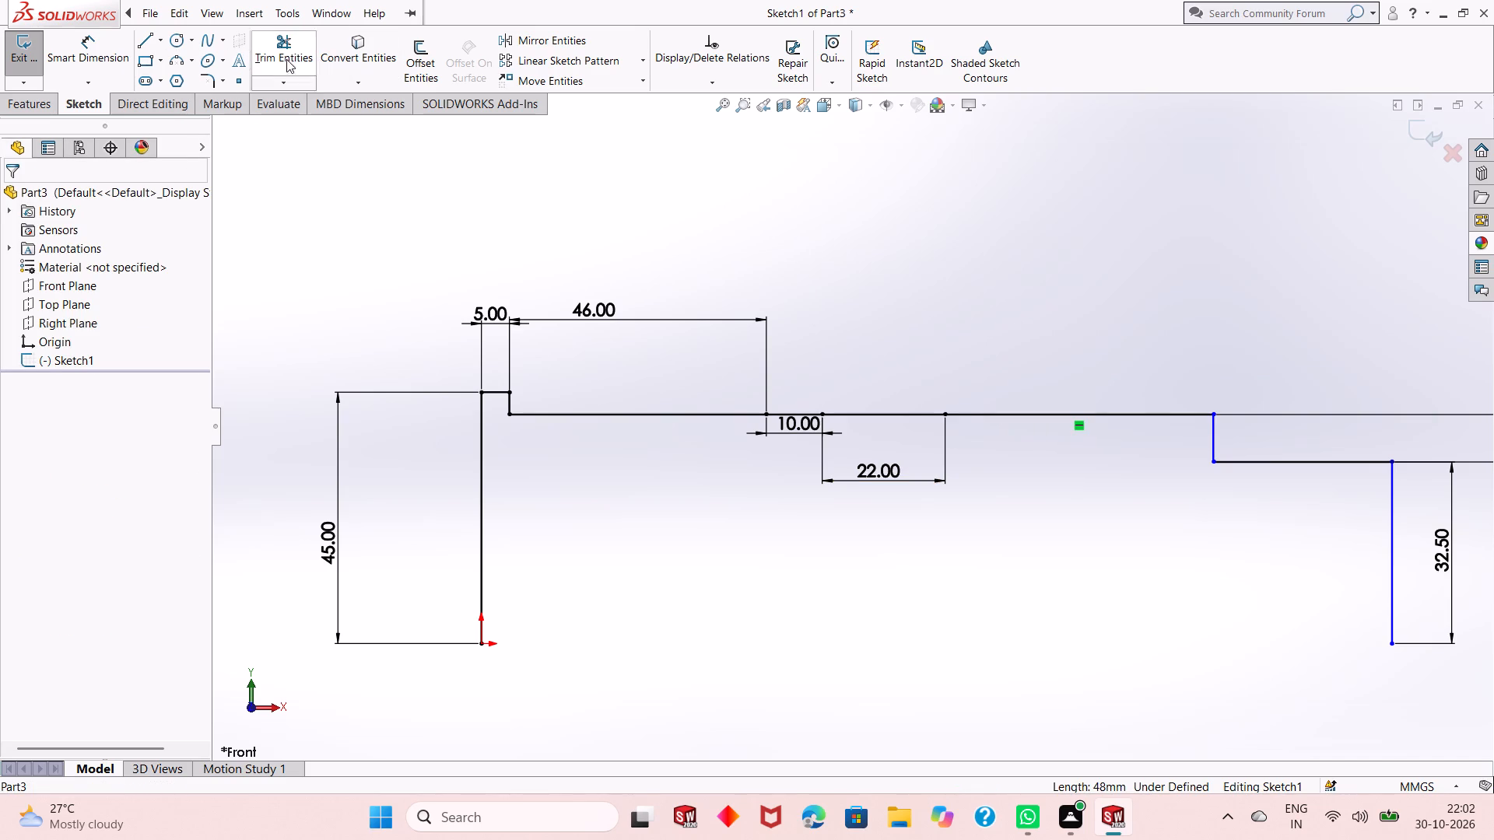
{"action": "left_click", "coordinate": [109, 62]}
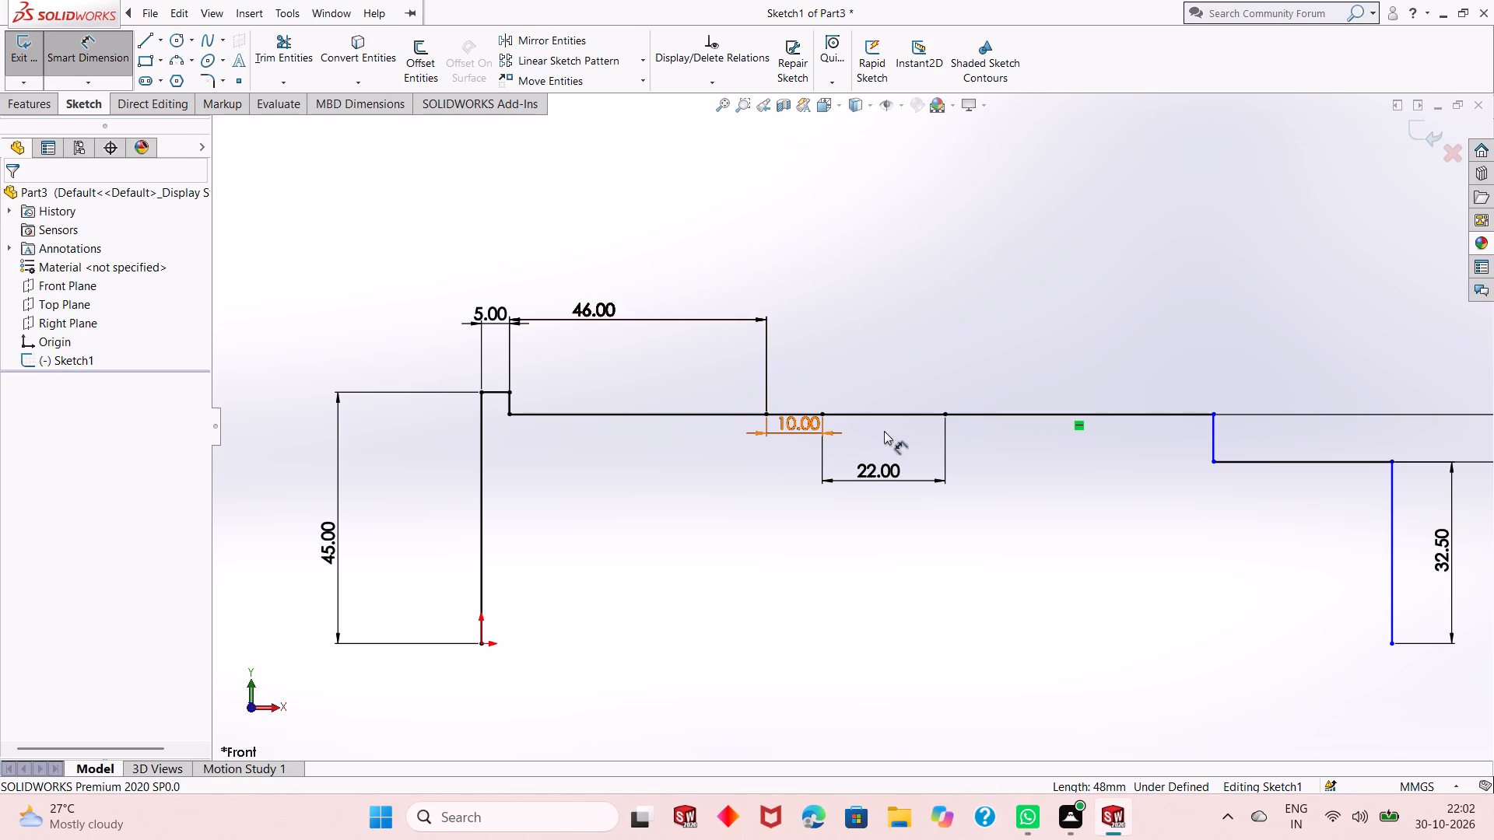
{"action": "left_click", "coordinate": [979, 418]}
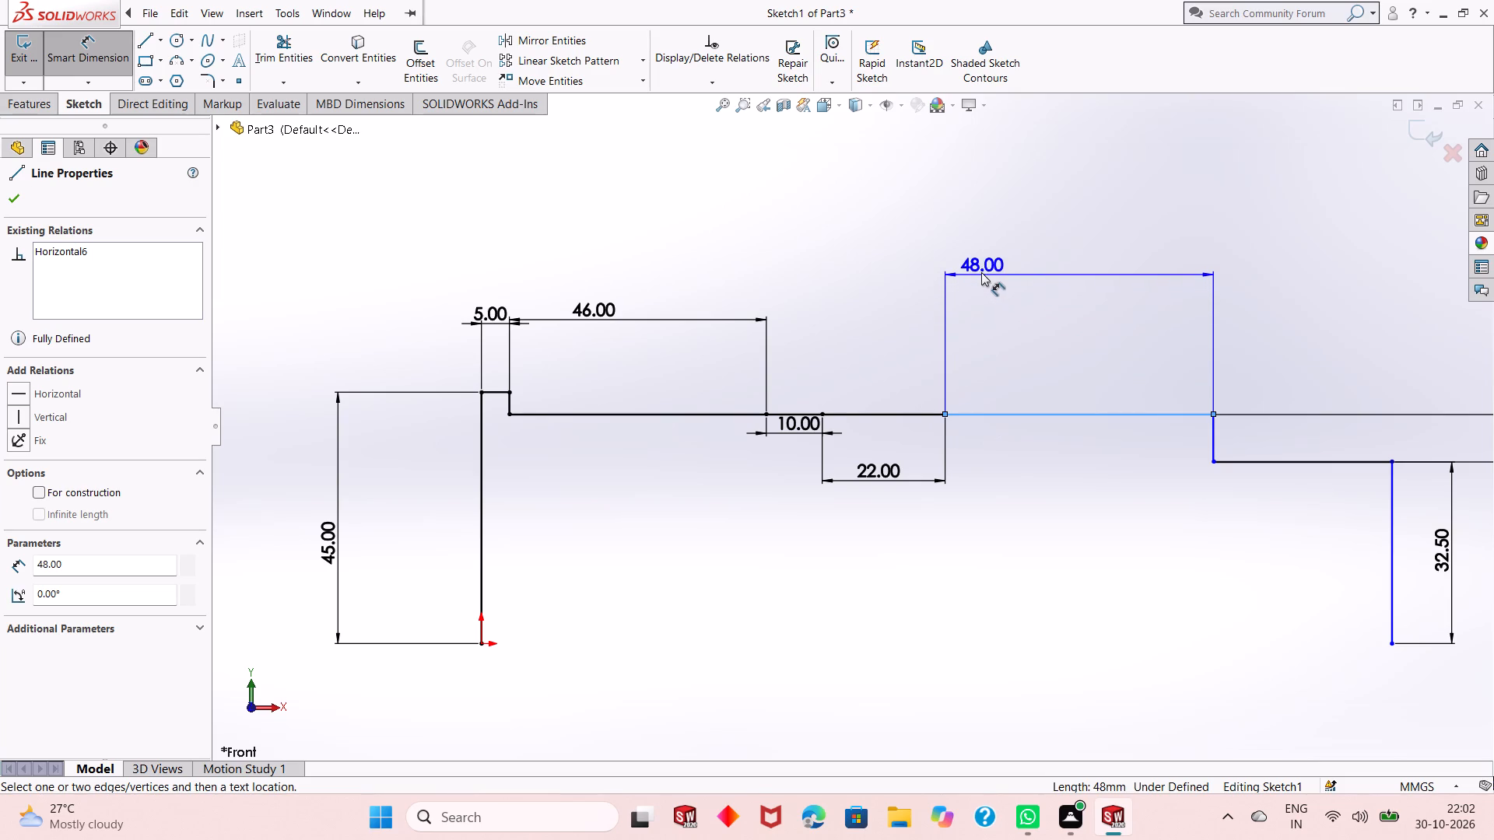
{"action": "left_click", "coordinate": [981, 272]}
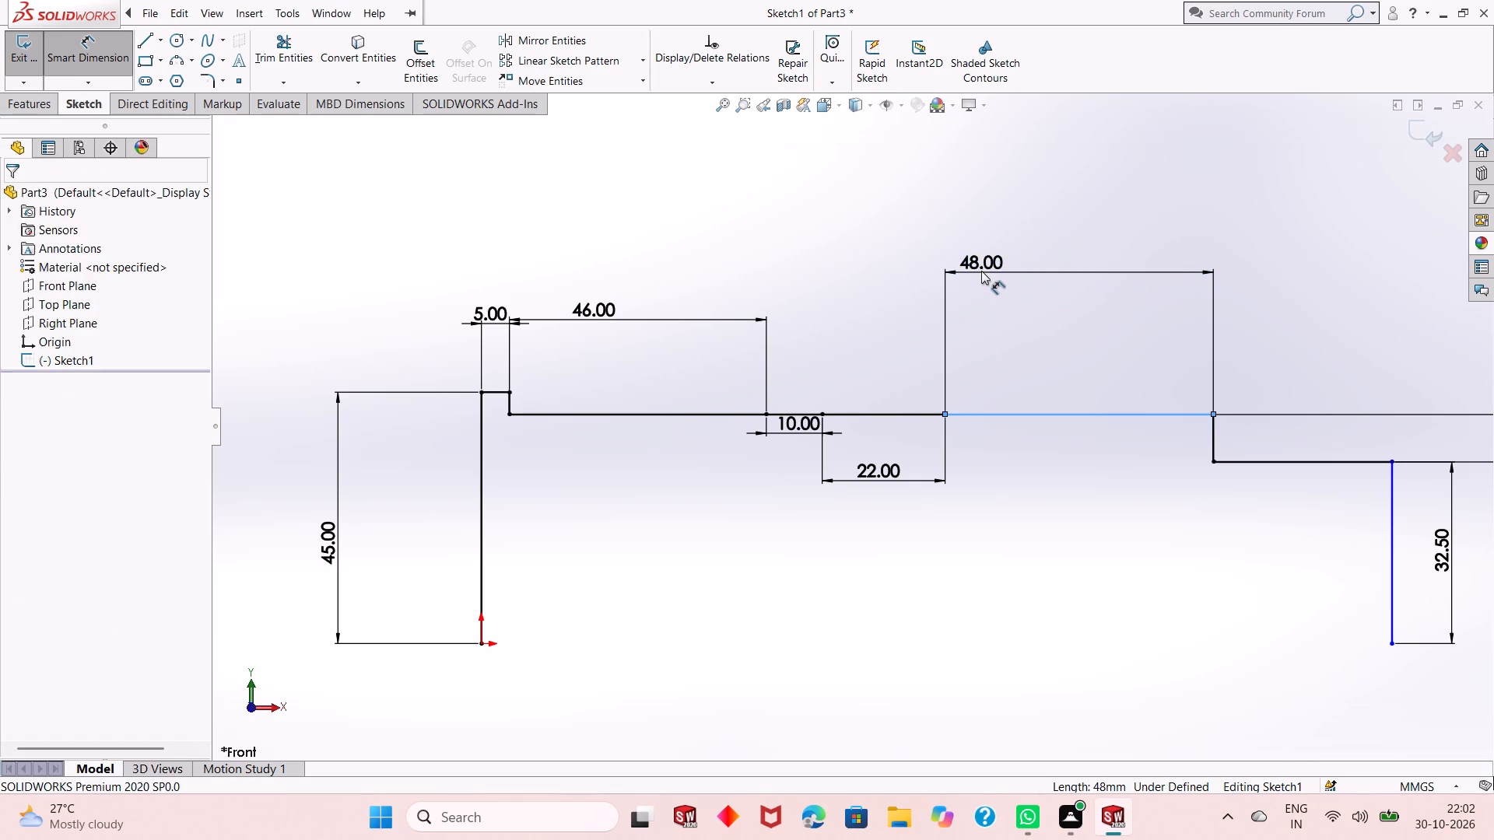
{"action": "left_click", "coordinate": [915, 246]}
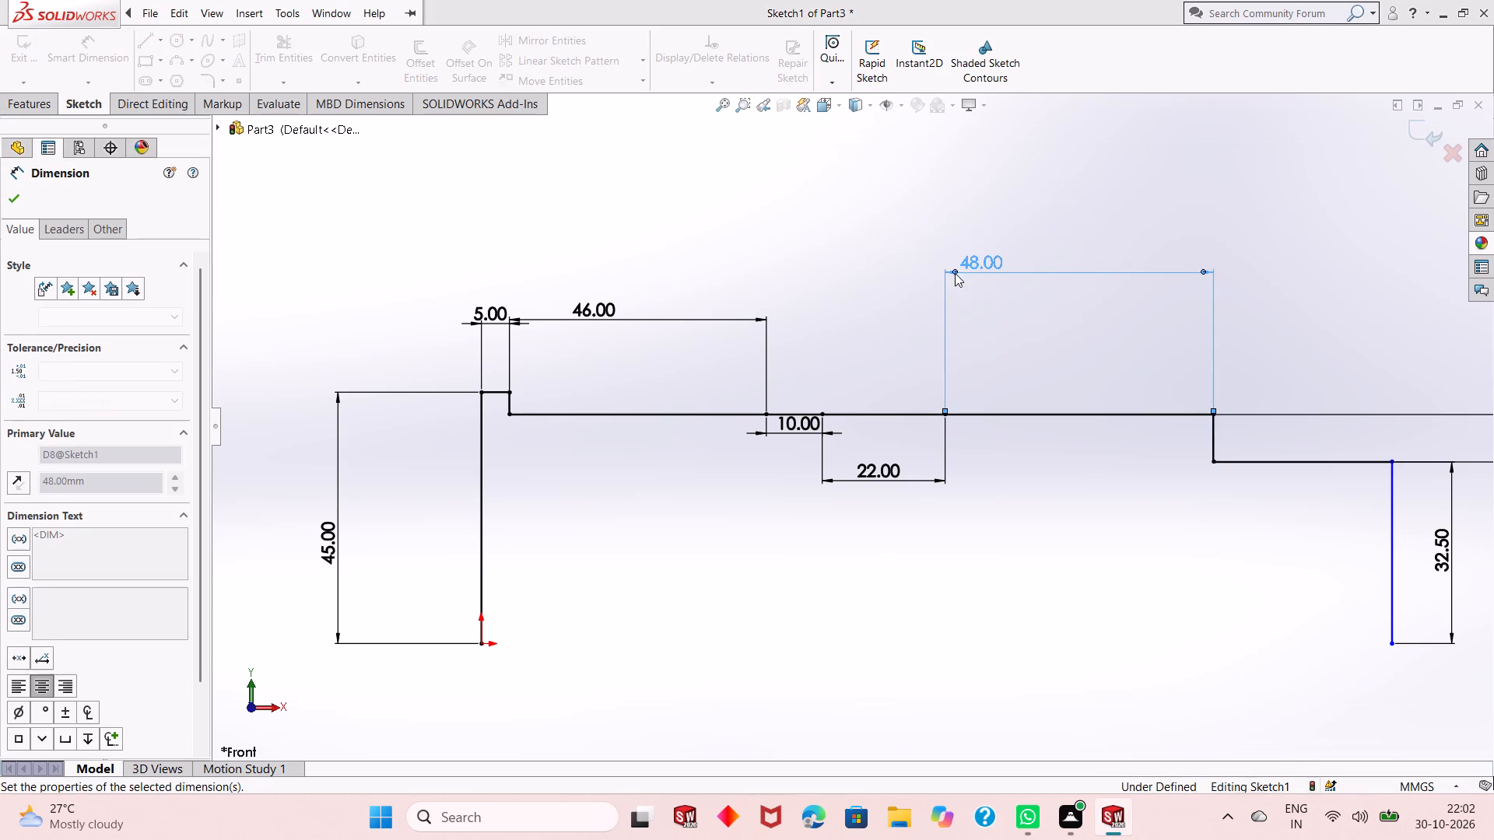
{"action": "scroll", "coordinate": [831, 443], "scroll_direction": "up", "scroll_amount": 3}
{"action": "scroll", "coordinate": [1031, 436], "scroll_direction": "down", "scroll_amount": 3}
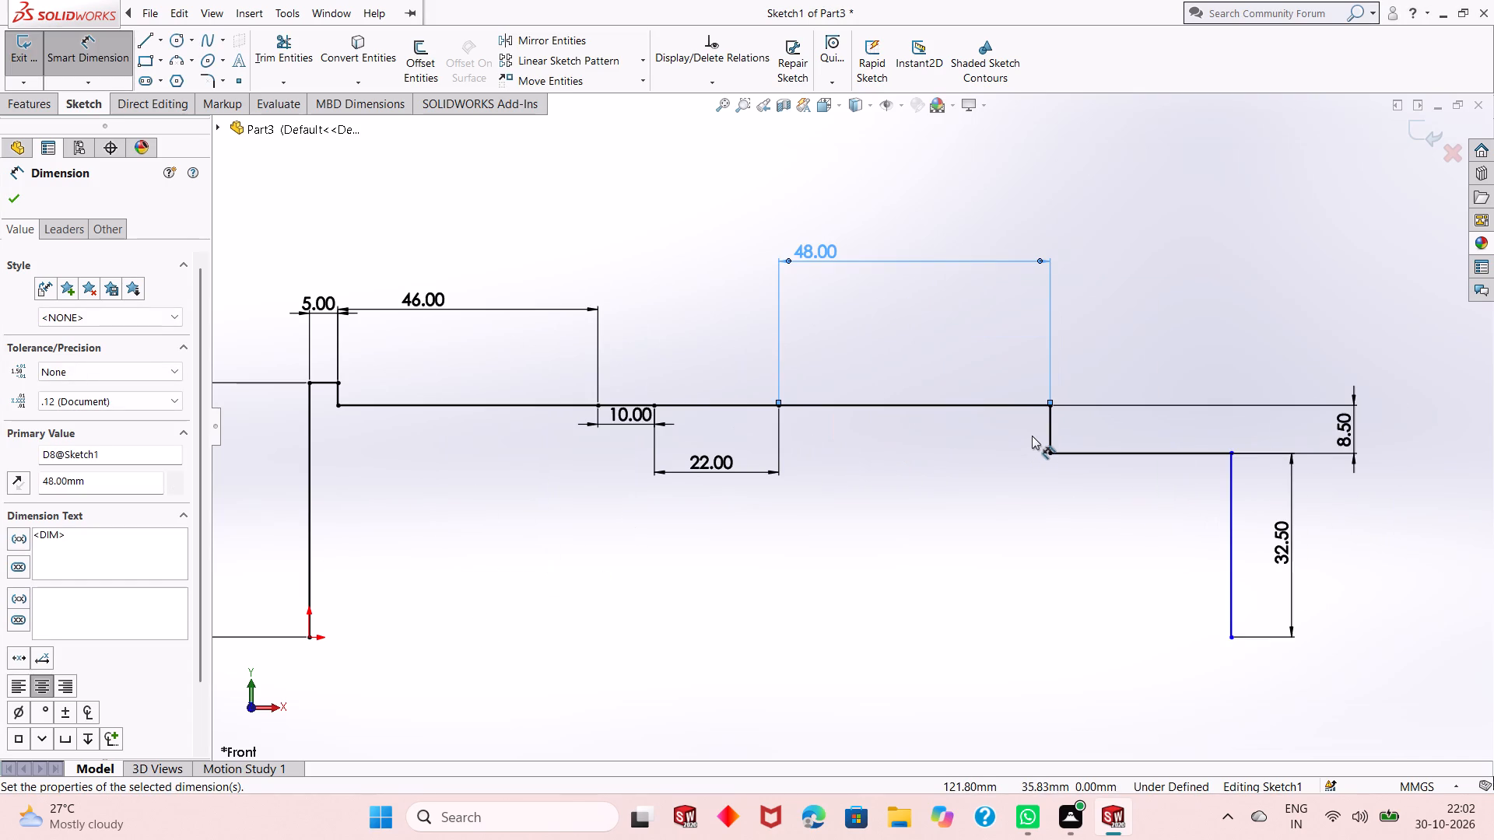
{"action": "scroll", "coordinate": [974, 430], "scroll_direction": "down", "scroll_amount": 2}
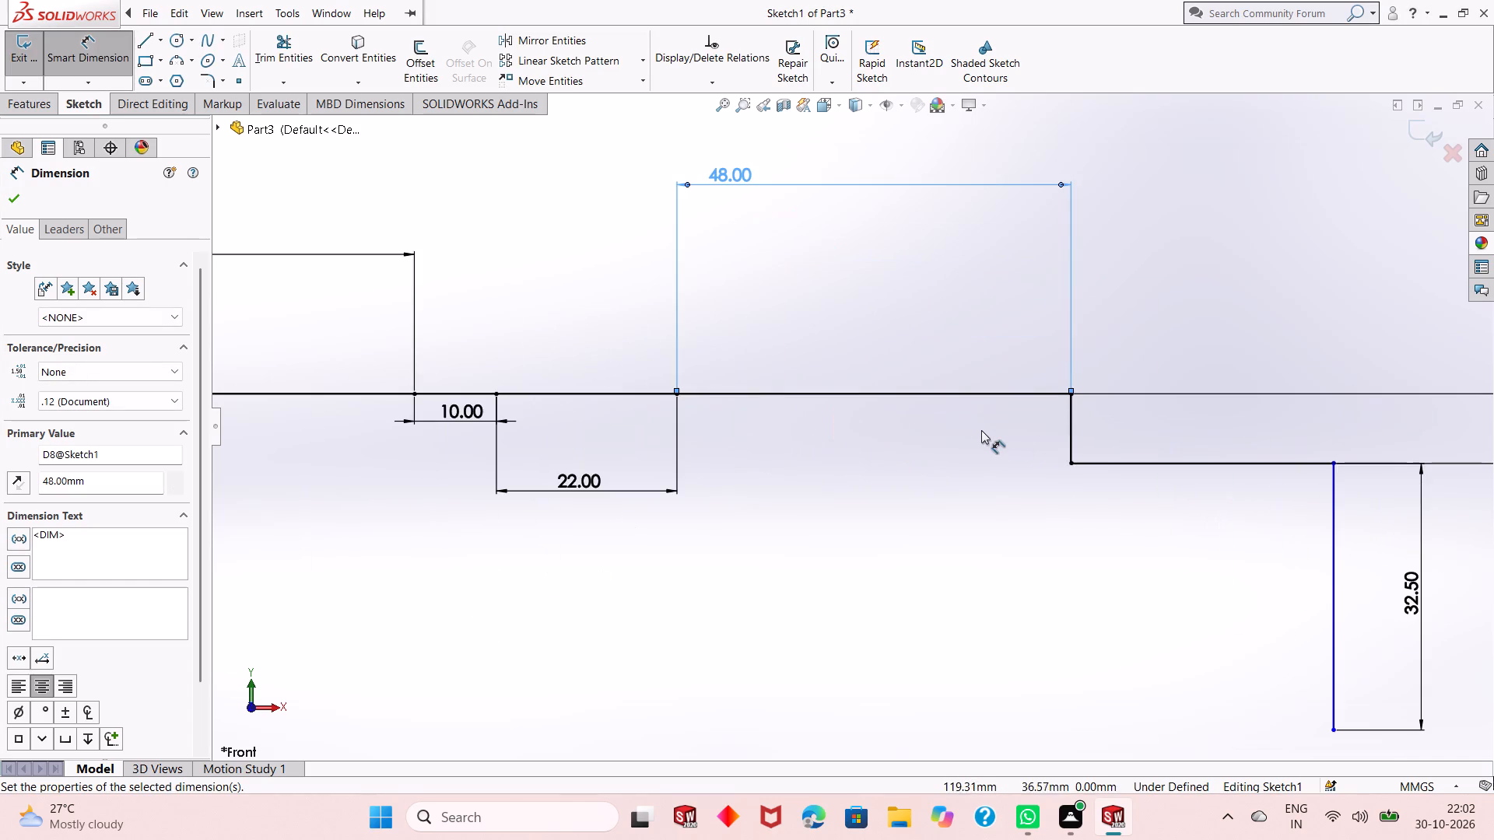
Dimension the horizontal segment after the 8.5 mm step down as 32 mm and leave the dimension tool.
{"action": "scroll", "coordinate": [1198, 503], "scroll_direction": "up", "scroll_amount": 2}
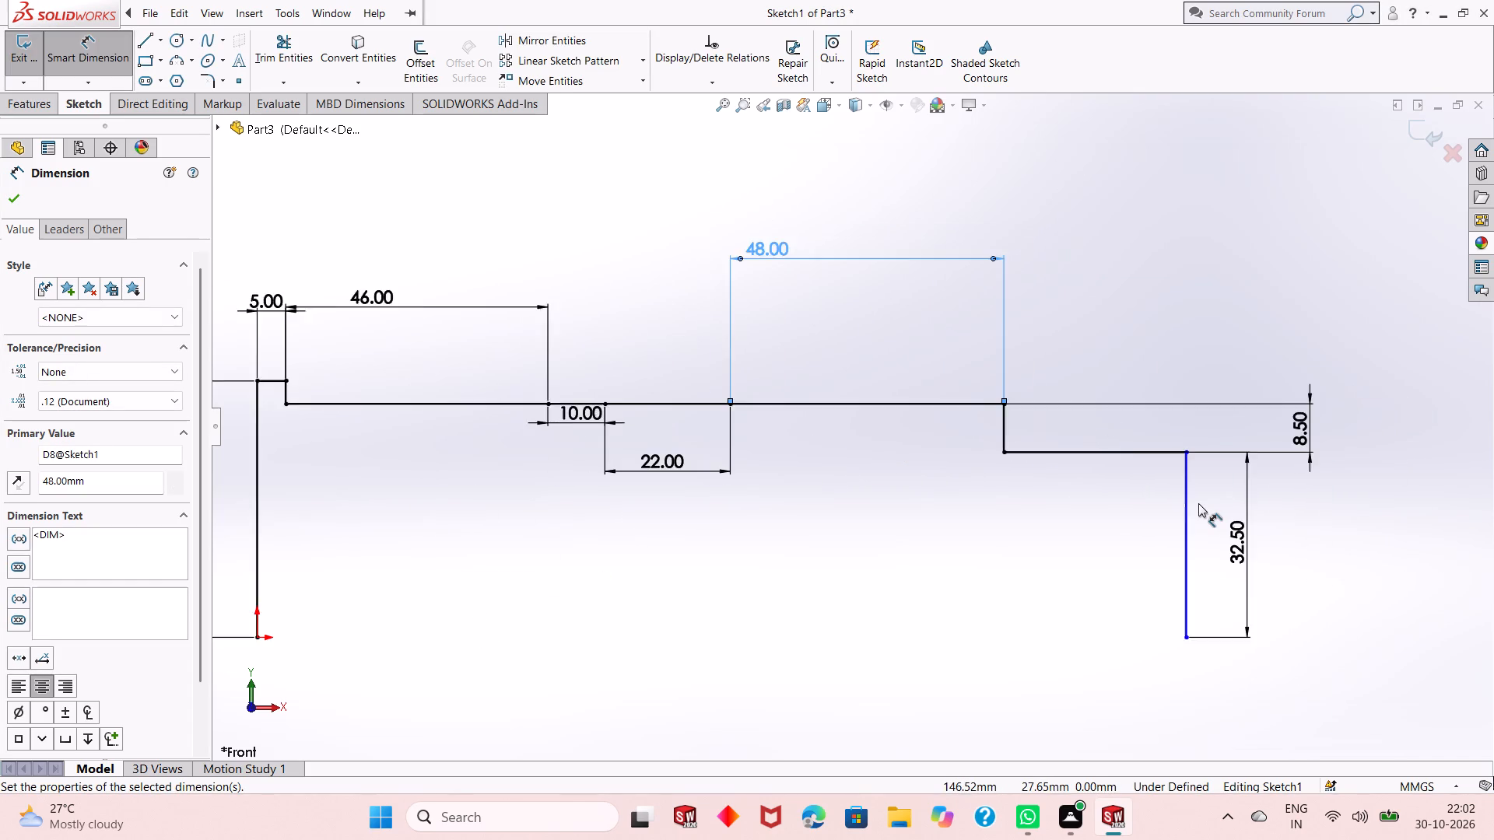
{"action": "scroll", "coordinate": [1198, 503], "scroll_direction": "up", "scroll_amount": 1}
{"action": "left_click", "coordinate": [1083, 457]}
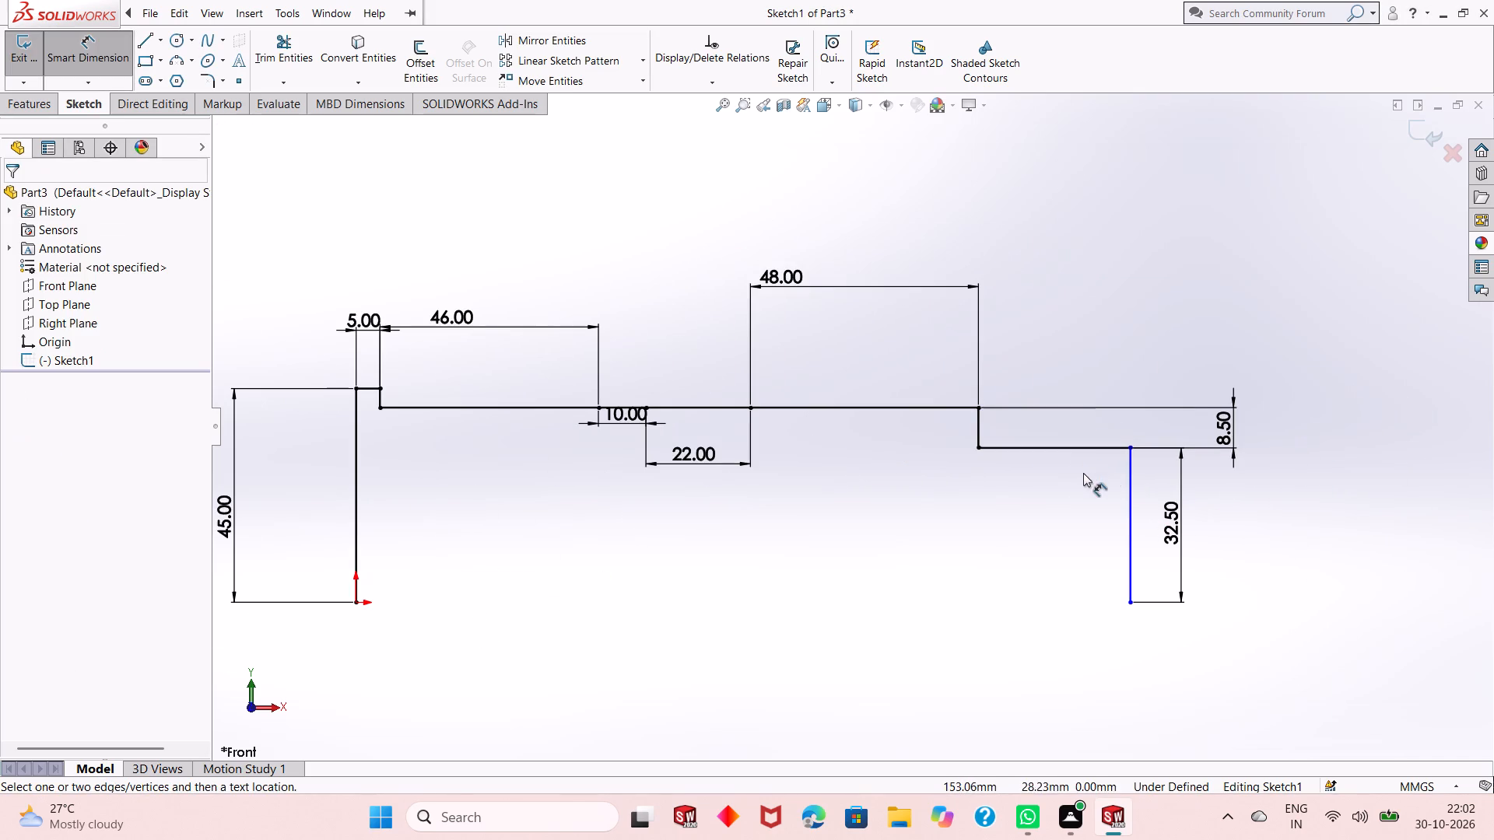
{"action": "left_click", "coordinate": [1089, 447]}
{"action": "left_click", "coordinate": [1089, 490]}
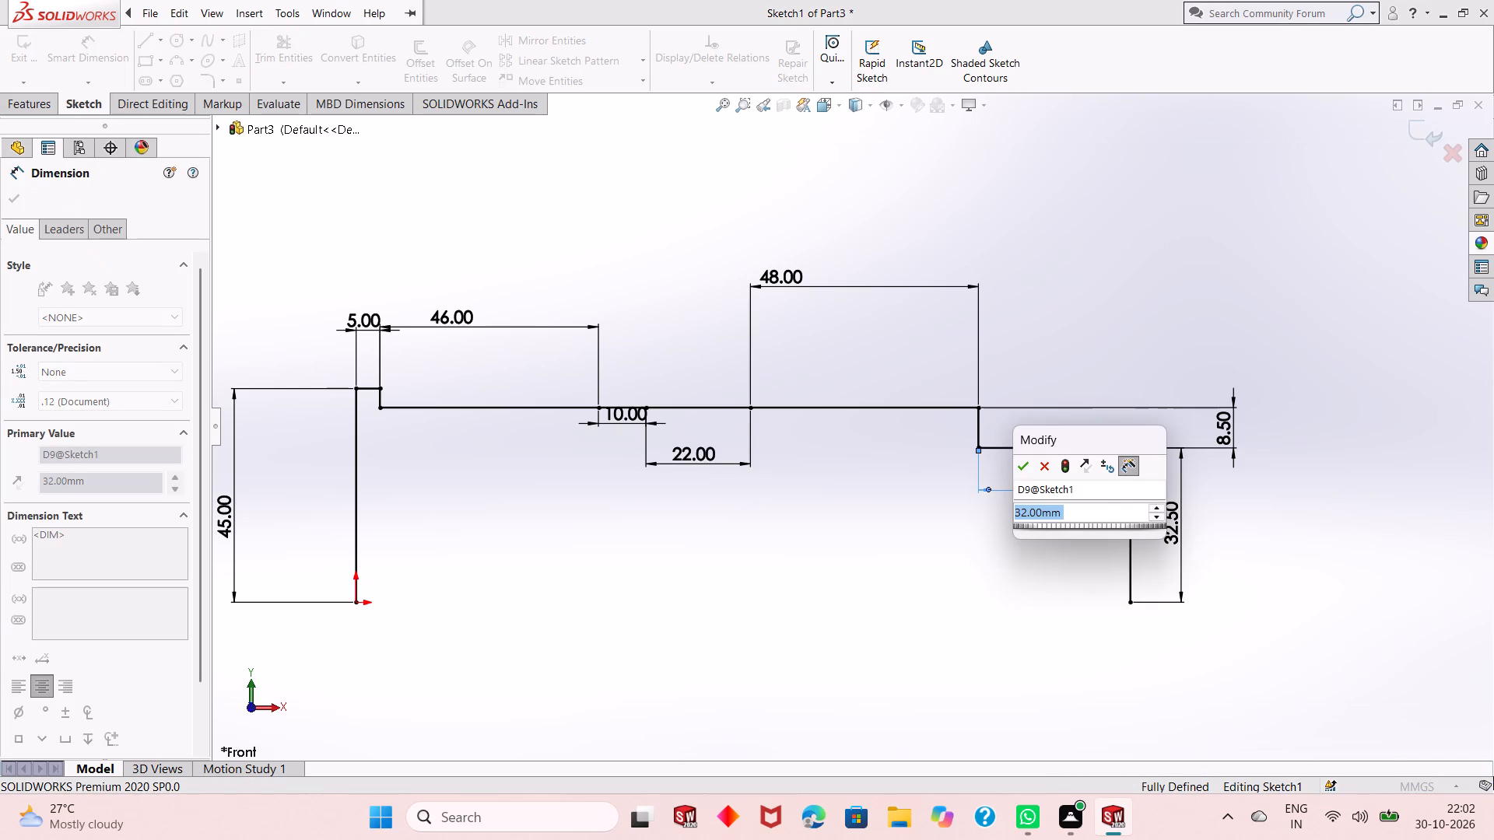
{"action": "key", "text": "Escape"}
{"action": "key", "text": "Escape"}
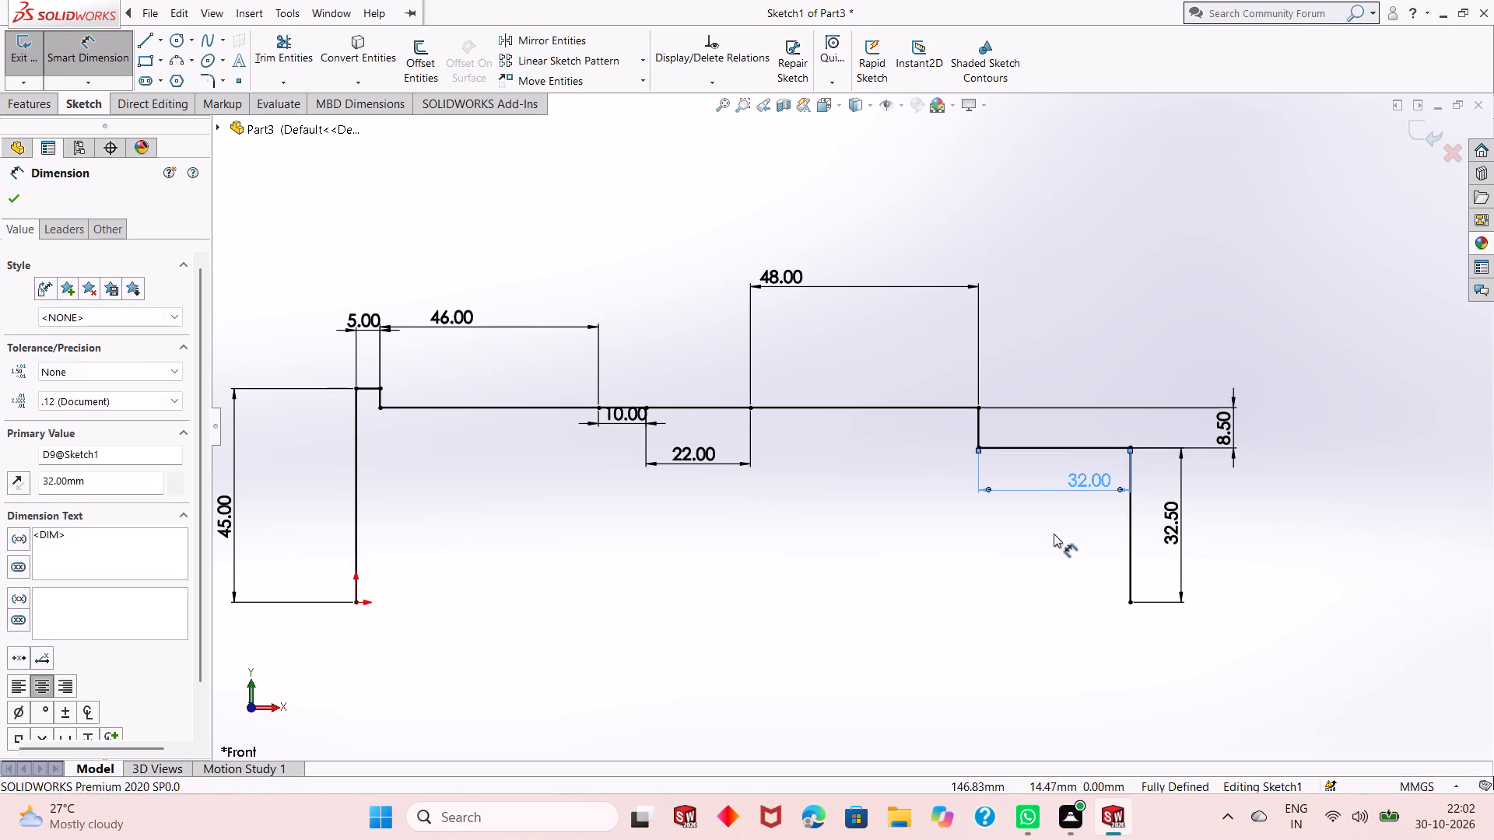
{"action": "key", "text": "Escape"}
Sketch a circle of 11 mm radius centred on the midpoint of the 22 mm segment, reaching the segment's end.
{"action": "scroll", "coordinate": [591, 418], "scroll_direction": "down", "scroll_amount": 2}
{"action": "scroll", "coordinate": [703, 422], "scroll_direction": "down", "scroll_amount": 2}
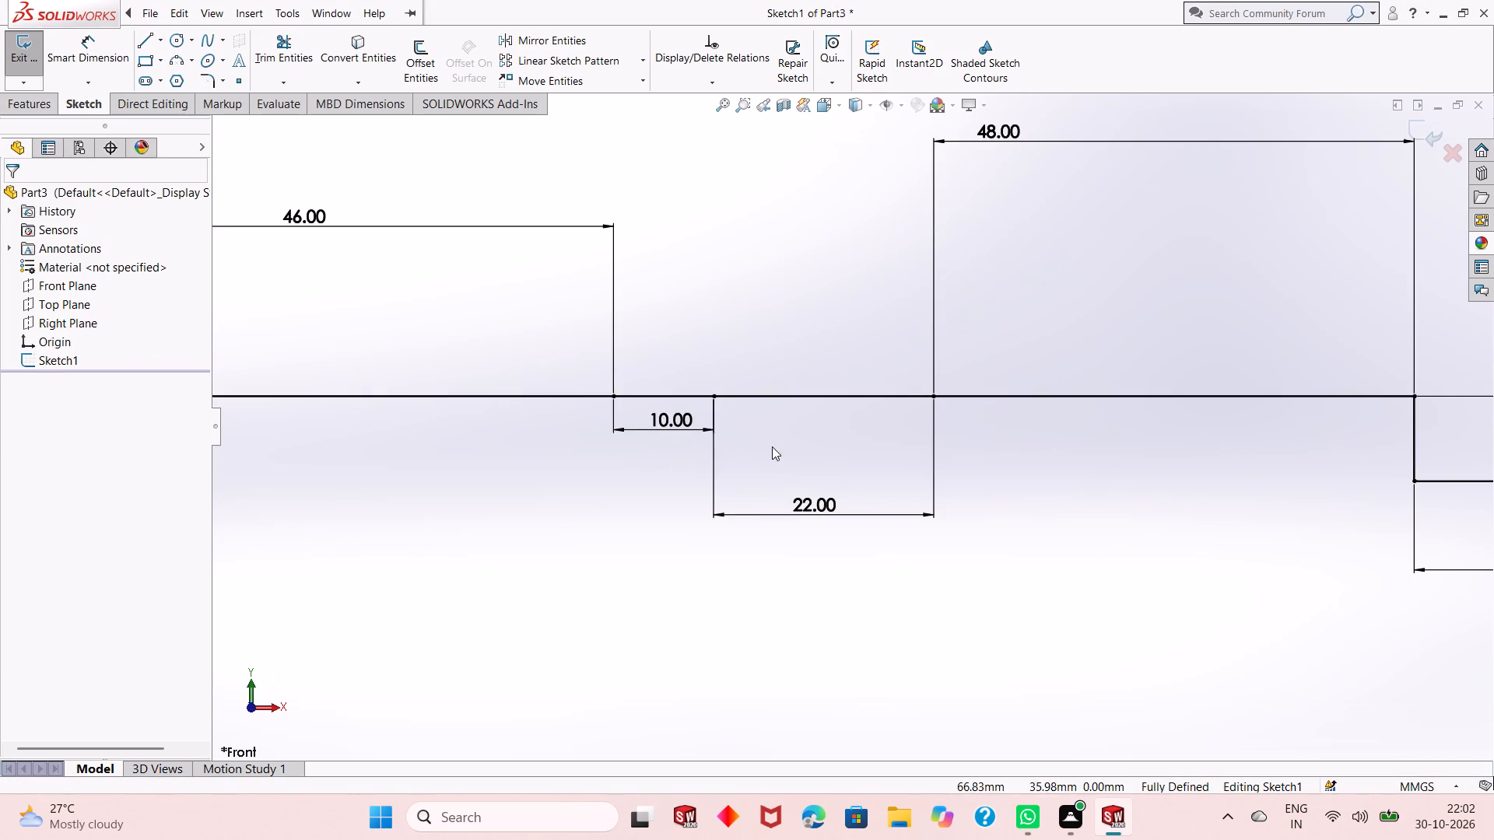
{"action": "scroll", "coordinate": [773, 447], "scroll_direction": "up", "scroll_amount": 1}
{"action": "right_click", "coordinate": [773, 251]}
{"action": "key", "text": "Escape"}
{"action": "key", "text": "Escape"}
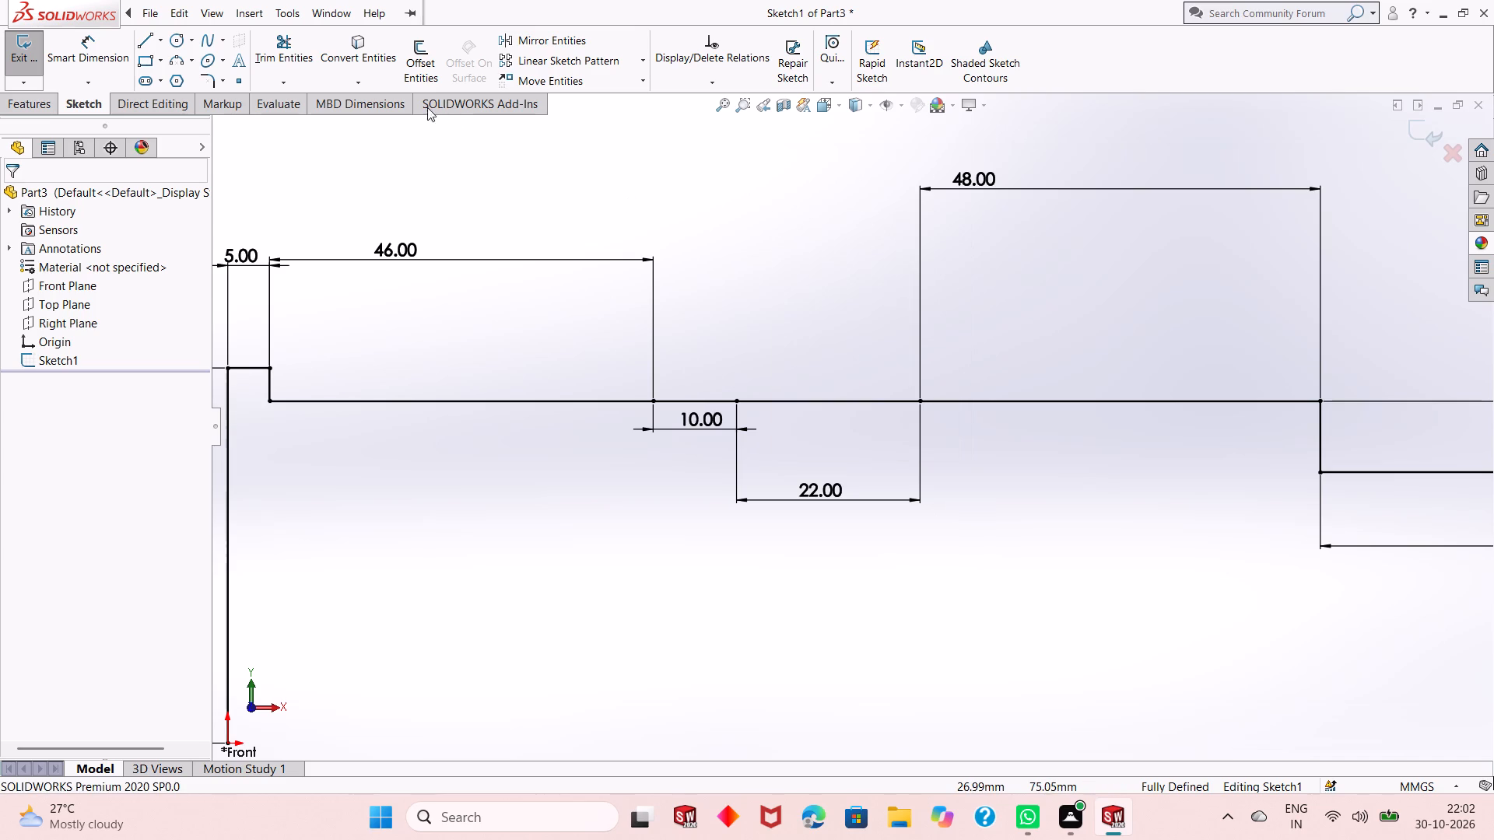
{"action": "left_click", "coordinate": [184, 45]}
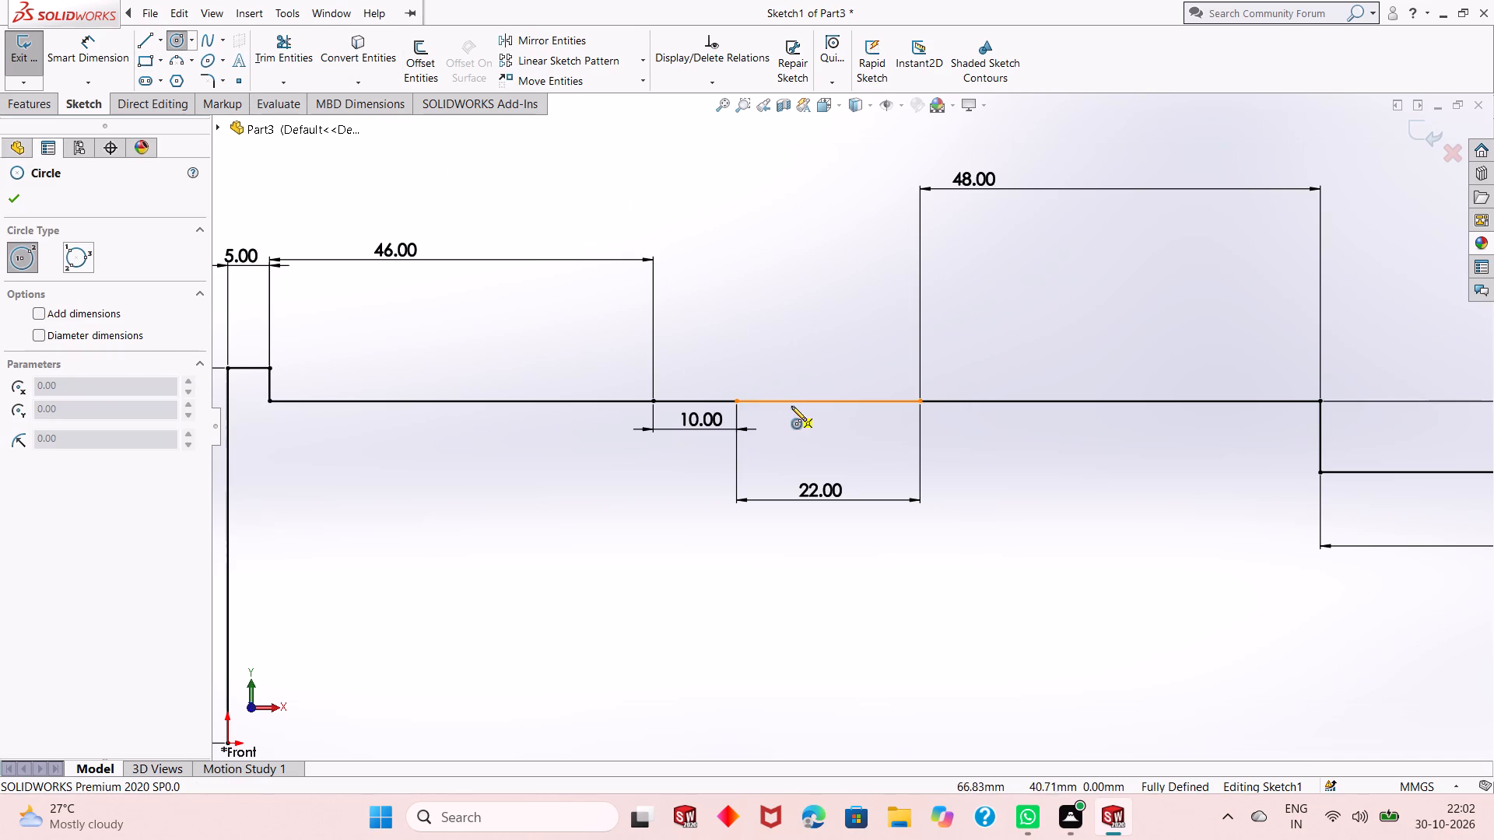
{"action": "left_click", "coordinate": [828, 401]}
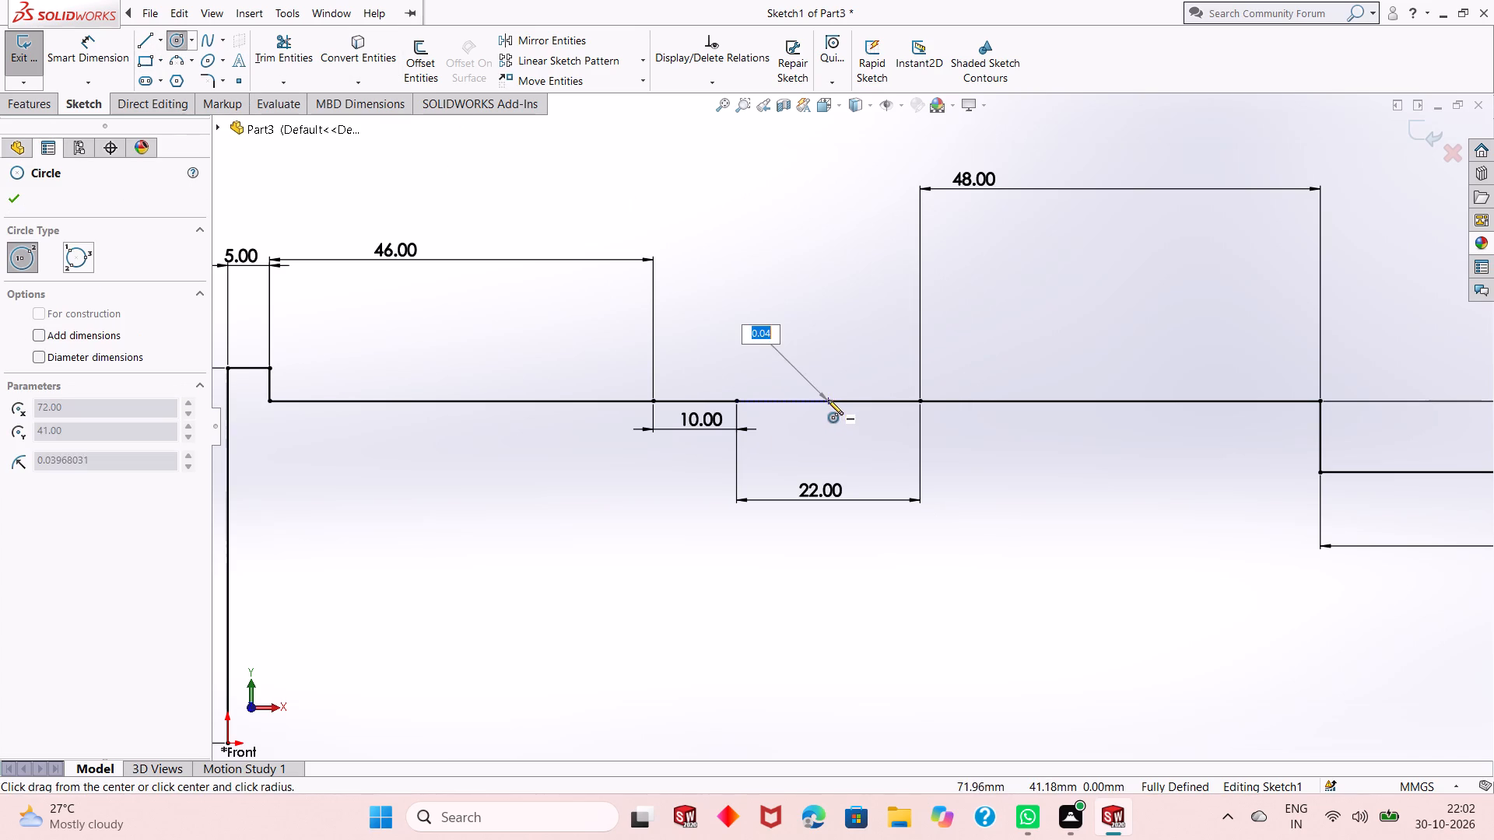
{"action": "left_click", "coordinate": [918, 397]}
{"action": "key", "text": "Escape"}
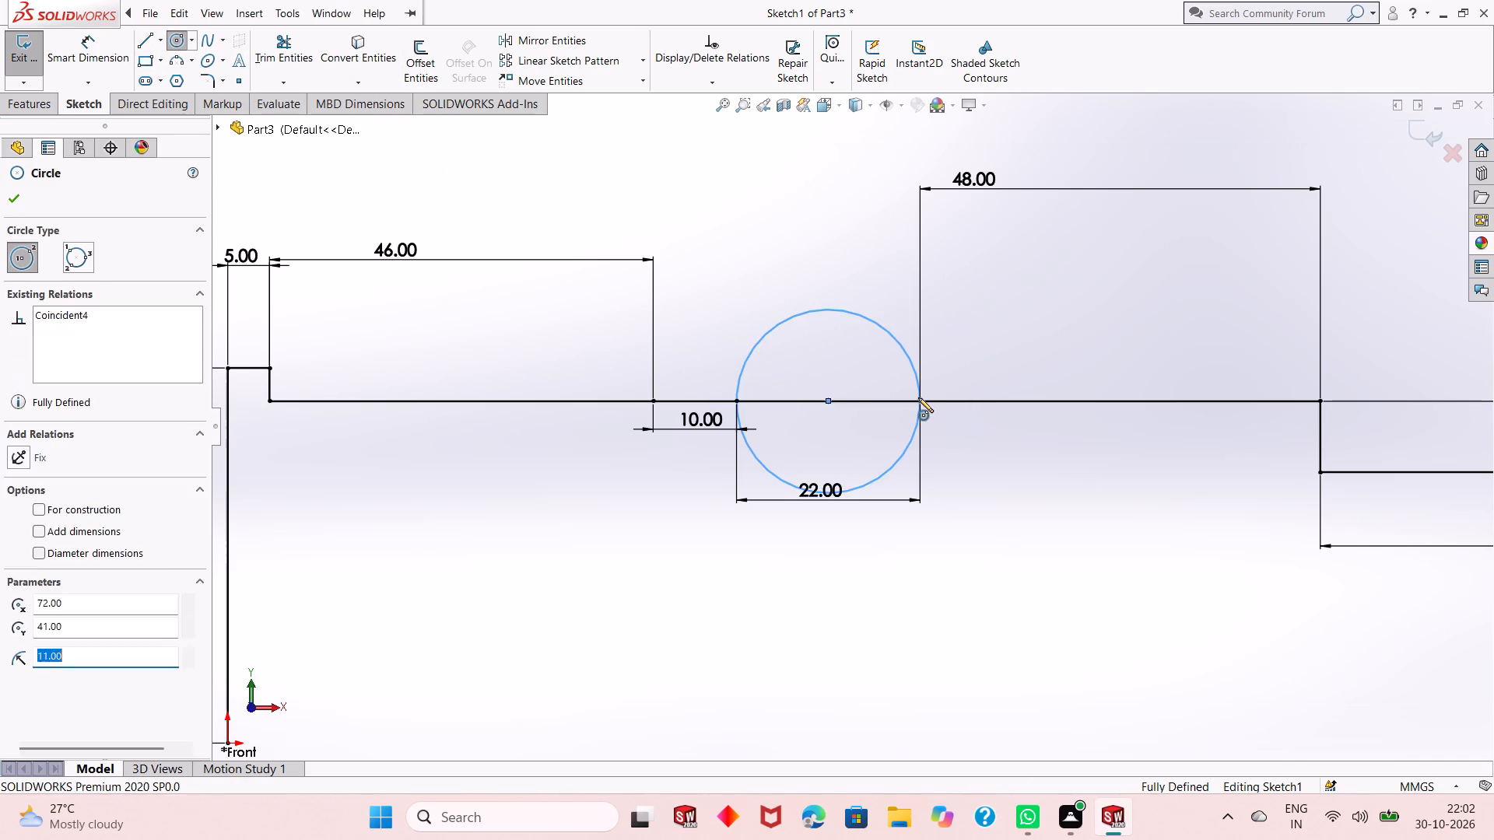
{"action": "key", "text": "Escape"}
{"action": "key", "text": "Escape"}
Trim away the circle's upper half and the 22 mm segment across it, leaving a semicircular groove in the profile.
{"action": "left_click", "coordinate": [289, 42]}
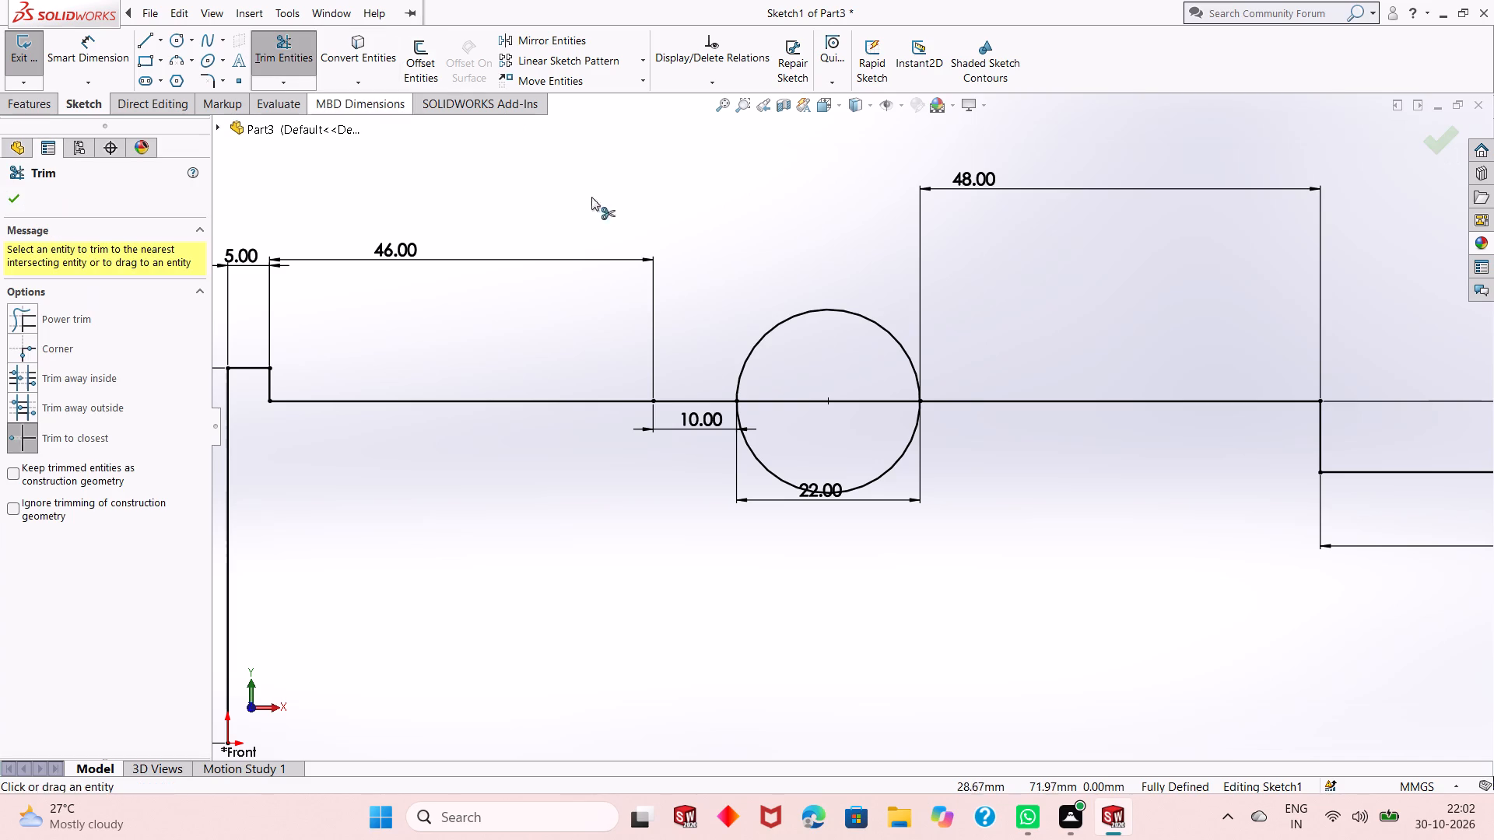
{"action": "left_click", "coordinate": [828, 308]}
{"action": "left_click", "coordinate": [809, 404]}
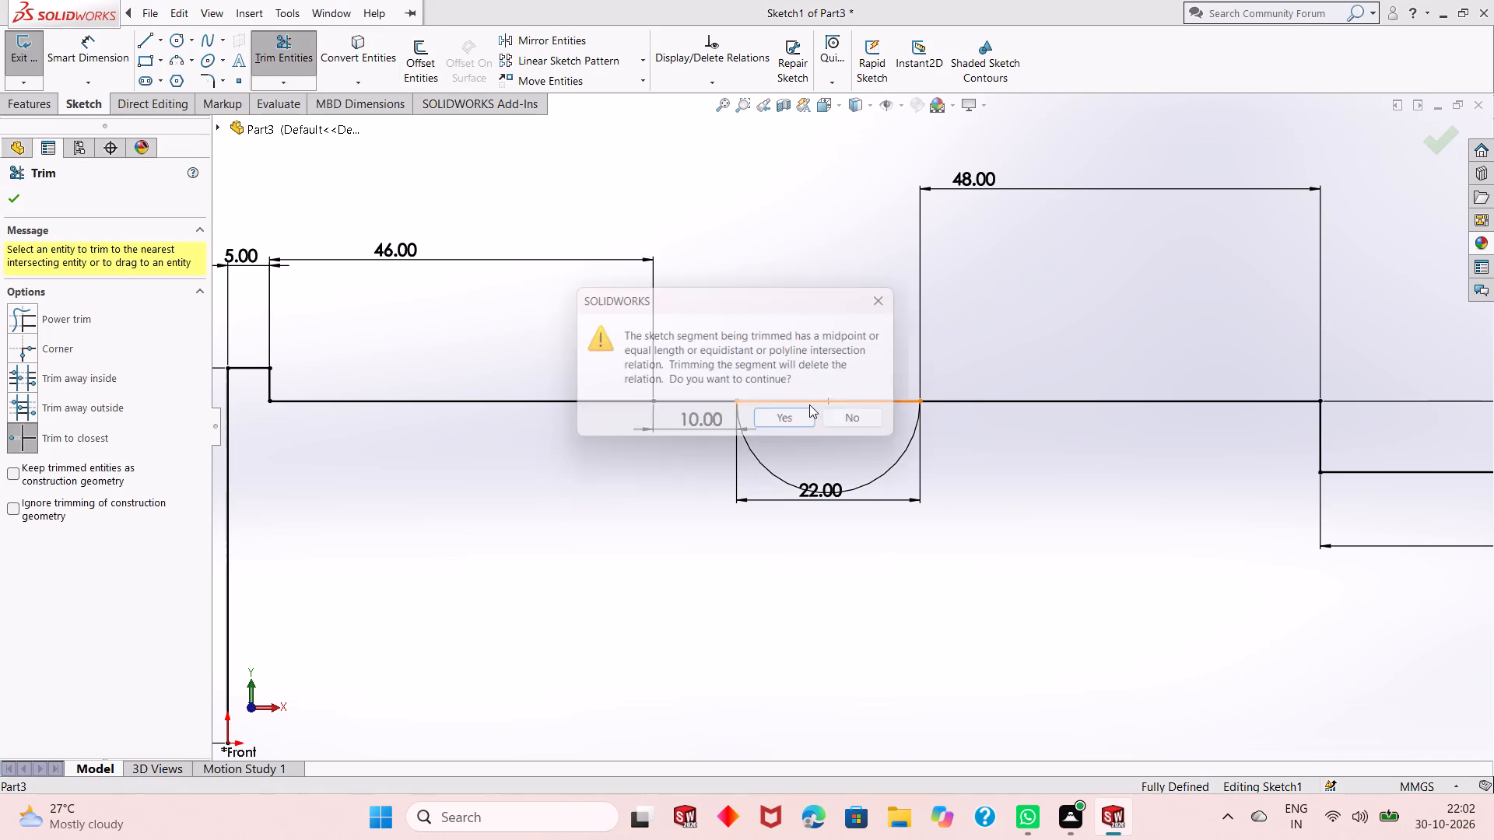
{"action": "left_click", "coordinate": [809, 419]}
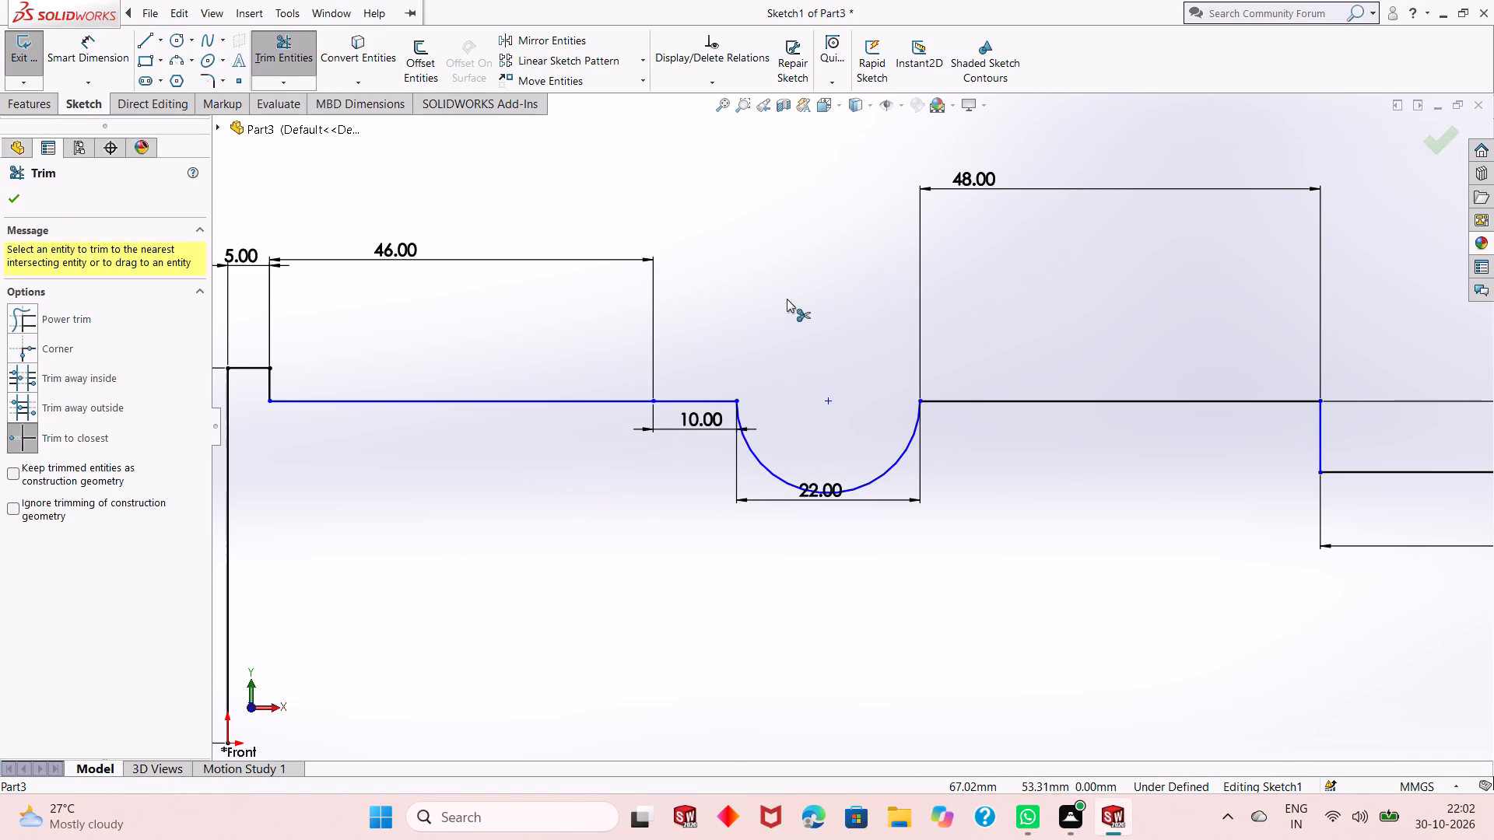
{"action": "scroll", "coordinate": [773, 350], "scroll_direction": "up", "scroll_amount": 3}
{"action": "right_click", "coordinate": [728, 261]}
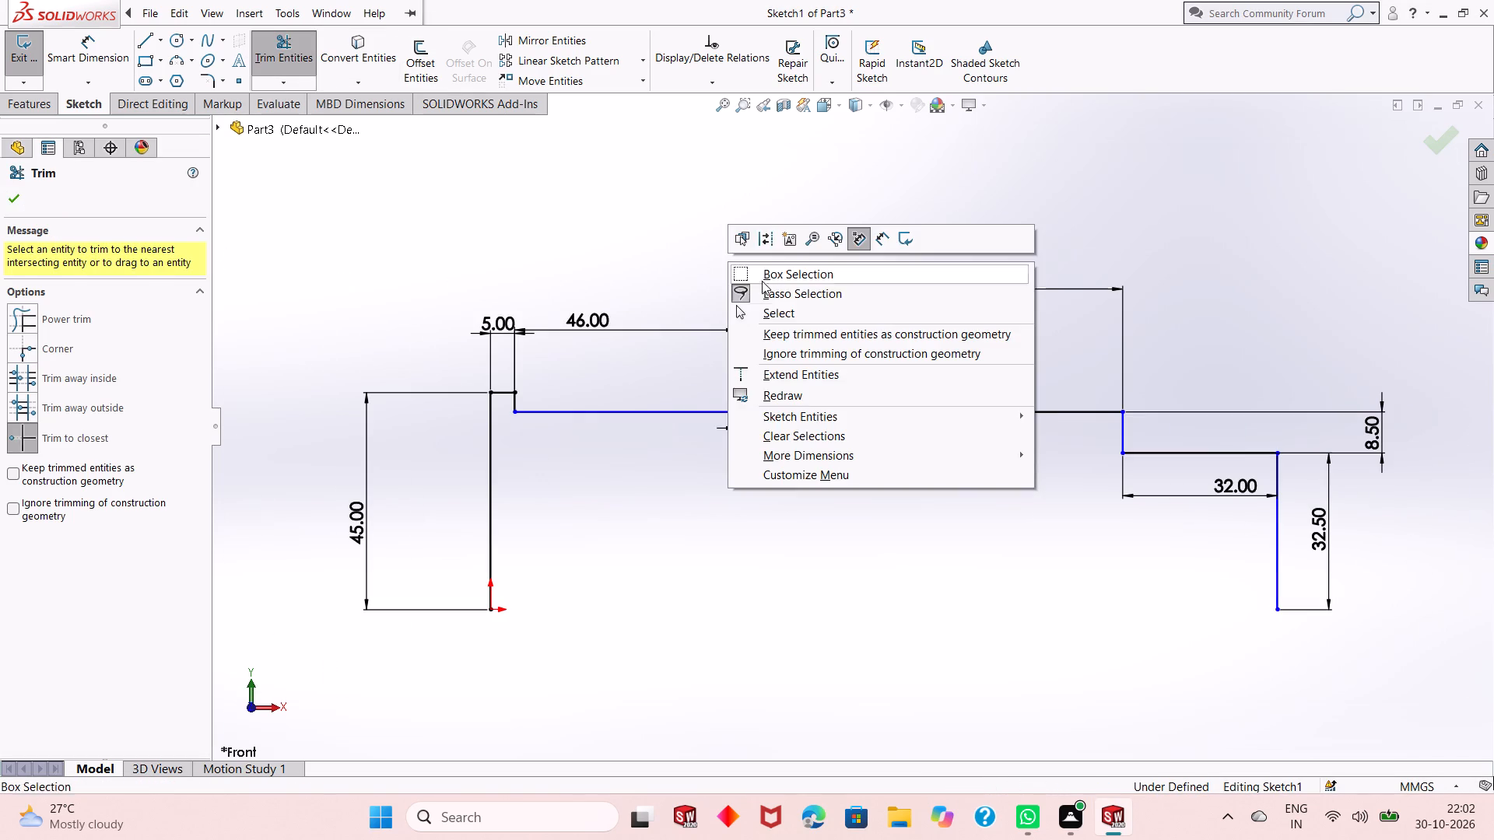
{"action": "left_click", "coordinate": [785, 309]}
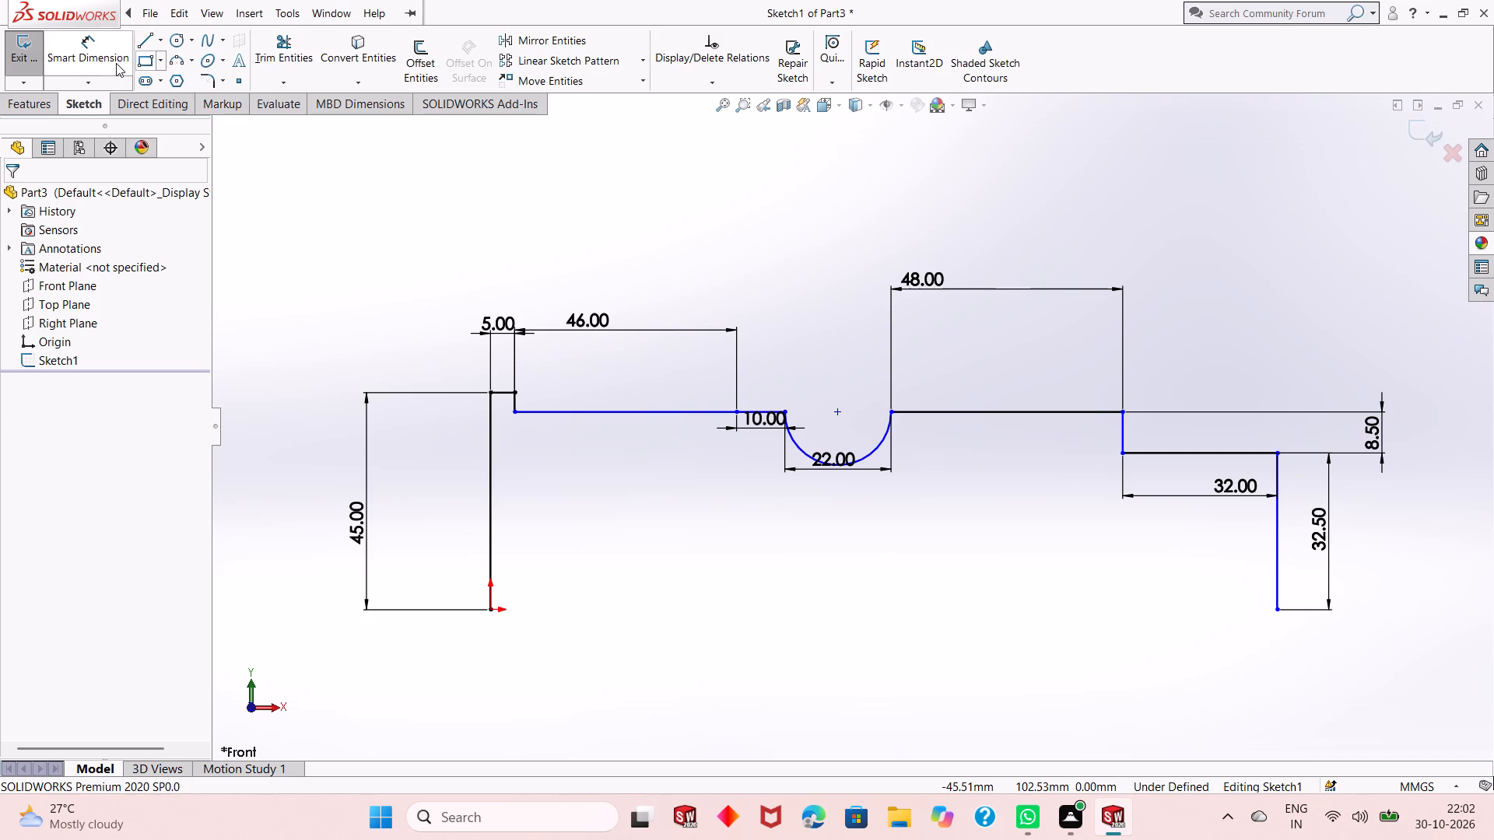
Move the 22 mm dimension farther below the groove arc.
{"action": "left_click", "coordinate": [116, 63]}
{"action": "left_click_drag", "start_coordinate": [844, 464], "coordinate": [847, 501]}
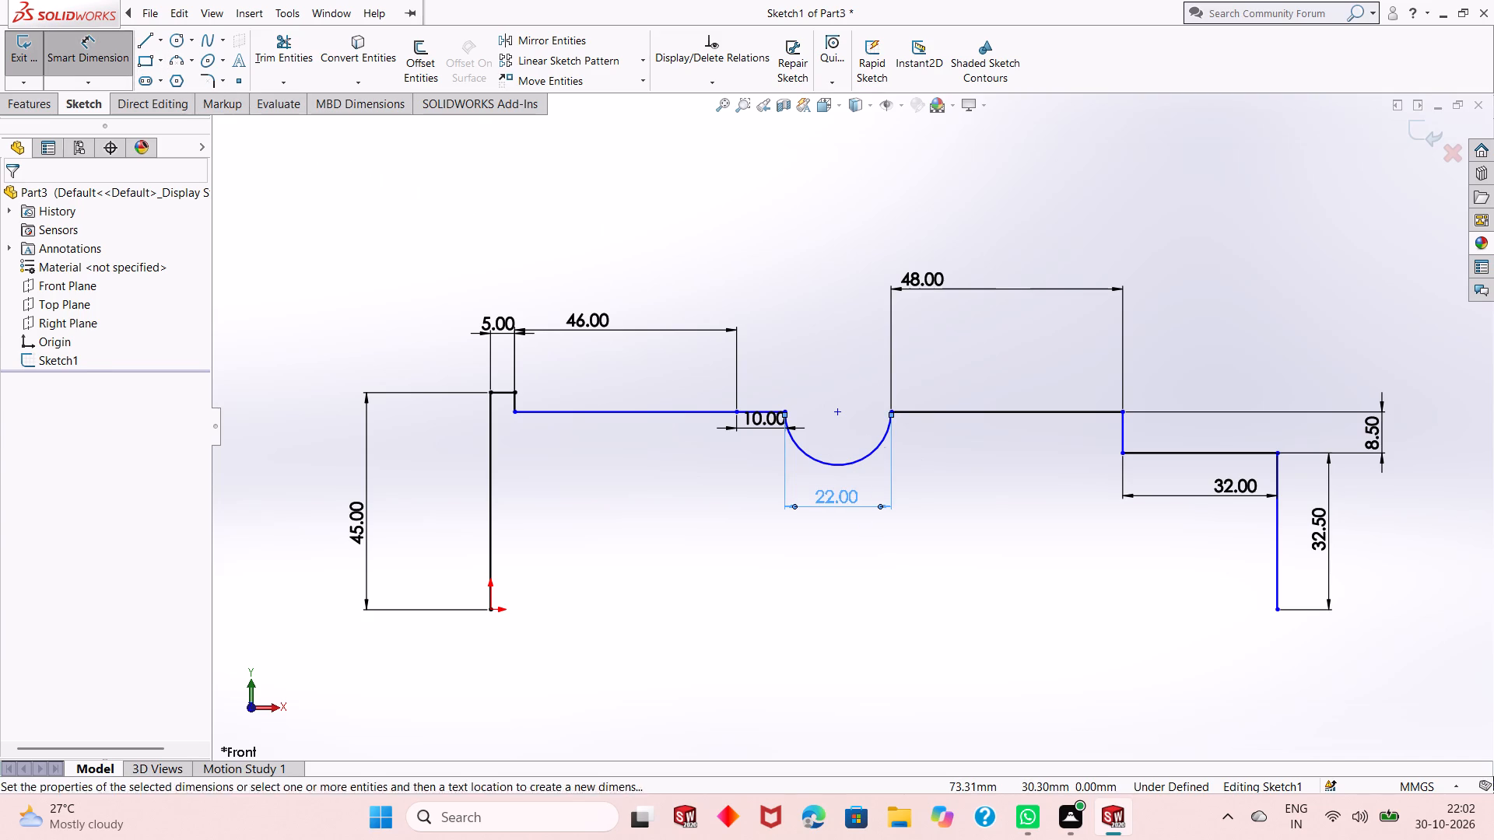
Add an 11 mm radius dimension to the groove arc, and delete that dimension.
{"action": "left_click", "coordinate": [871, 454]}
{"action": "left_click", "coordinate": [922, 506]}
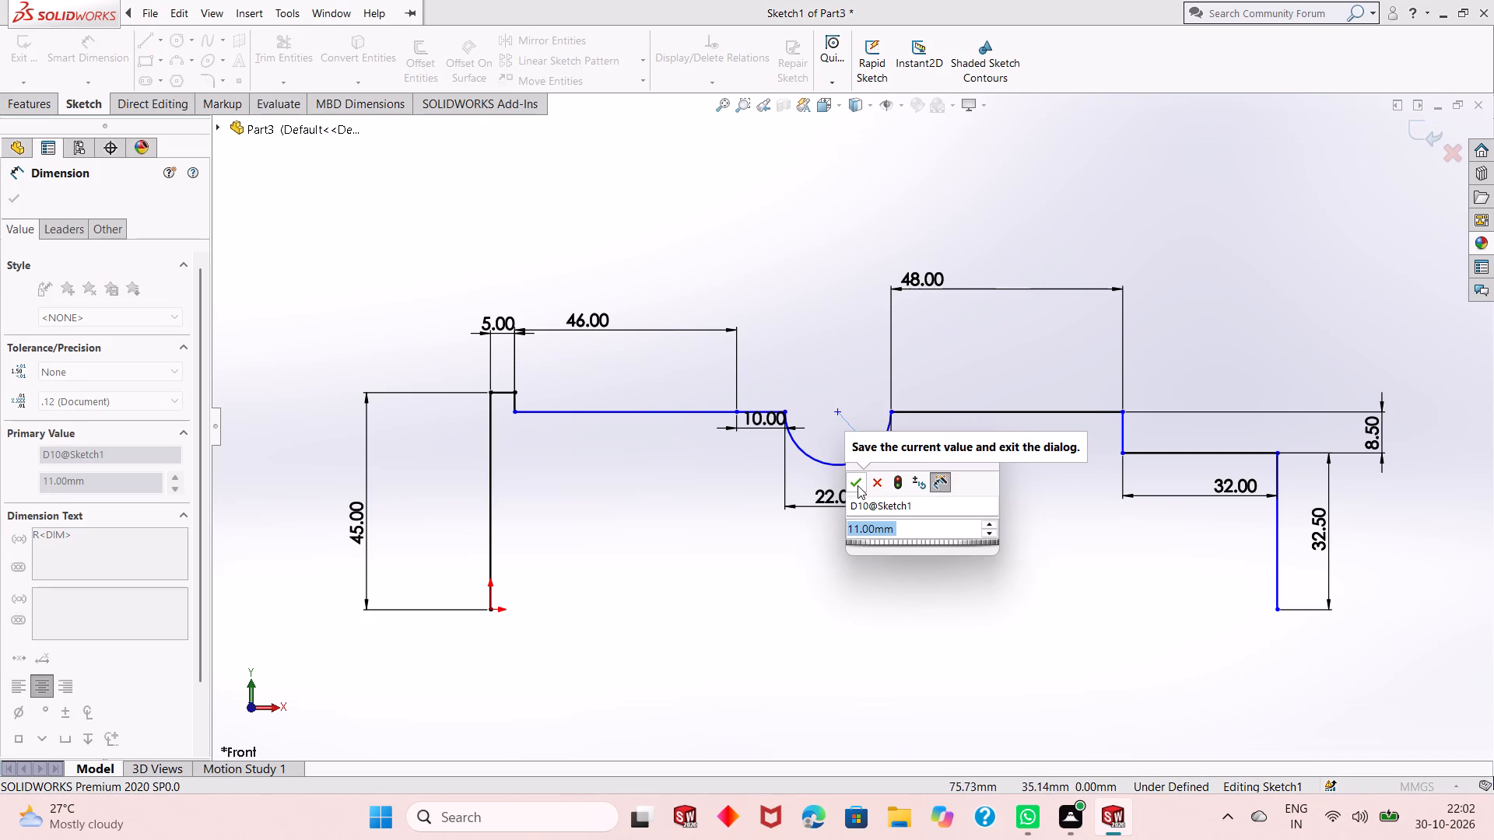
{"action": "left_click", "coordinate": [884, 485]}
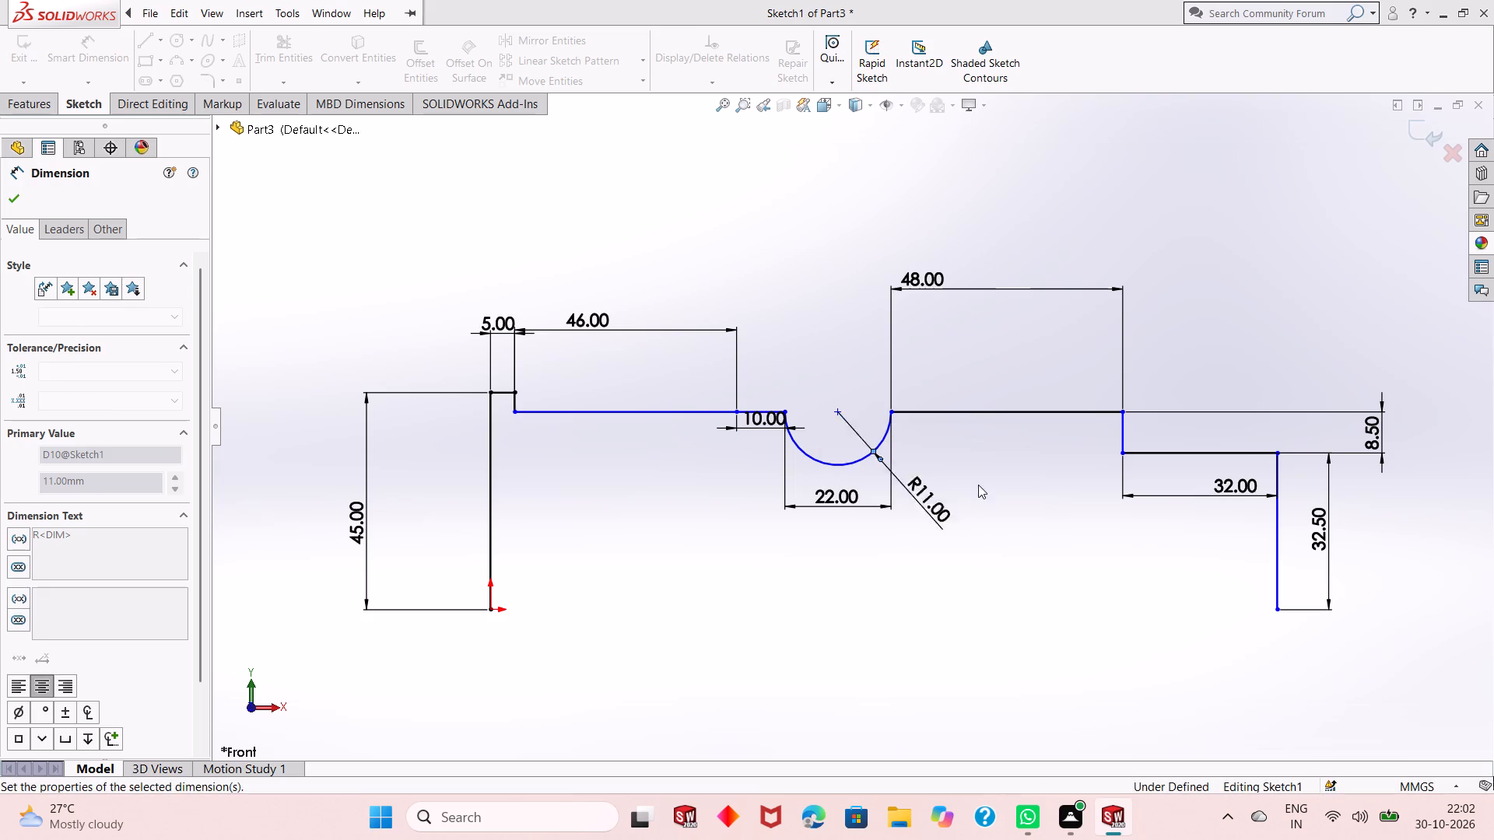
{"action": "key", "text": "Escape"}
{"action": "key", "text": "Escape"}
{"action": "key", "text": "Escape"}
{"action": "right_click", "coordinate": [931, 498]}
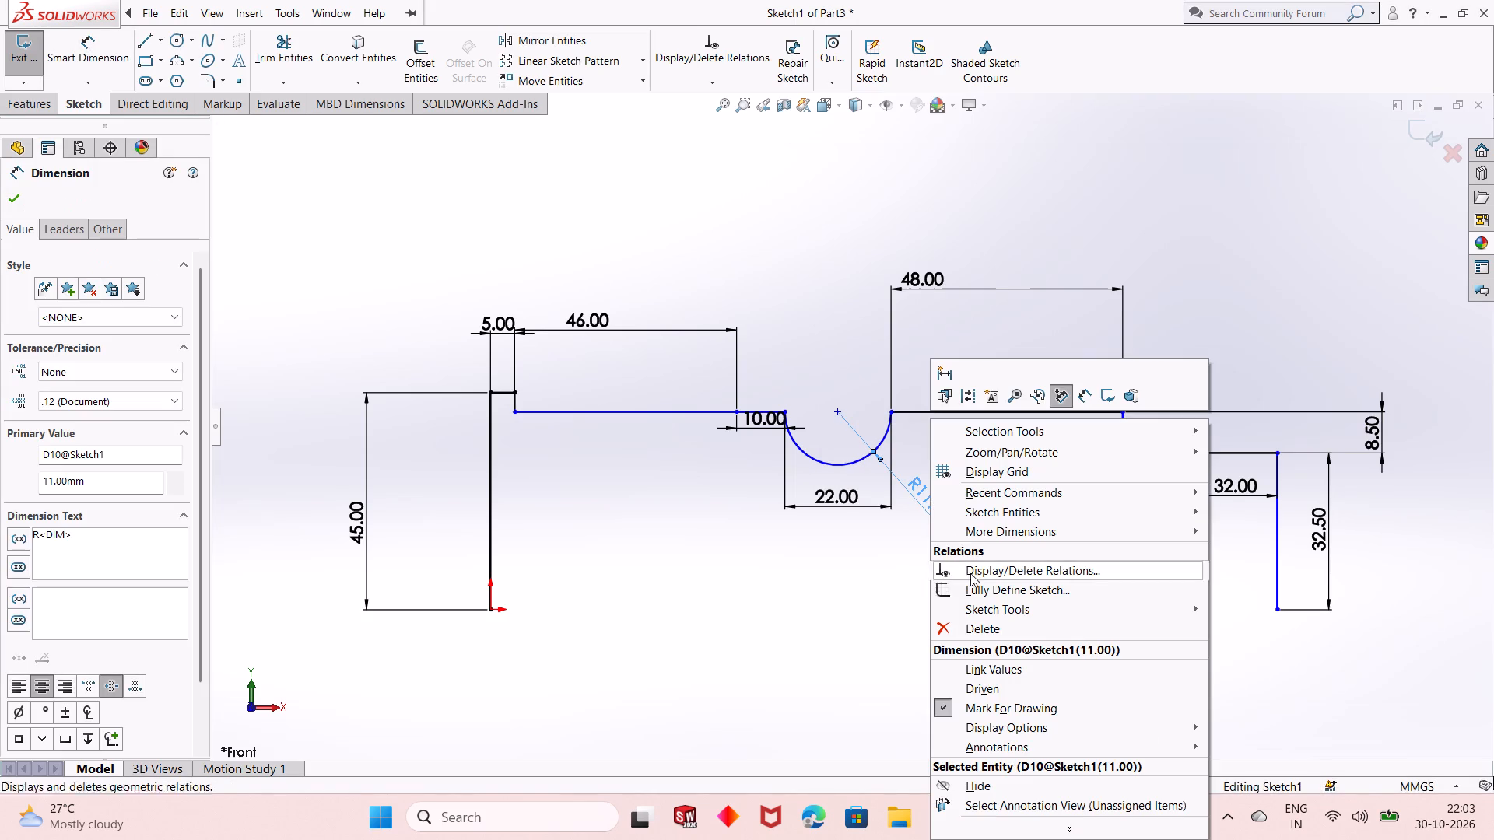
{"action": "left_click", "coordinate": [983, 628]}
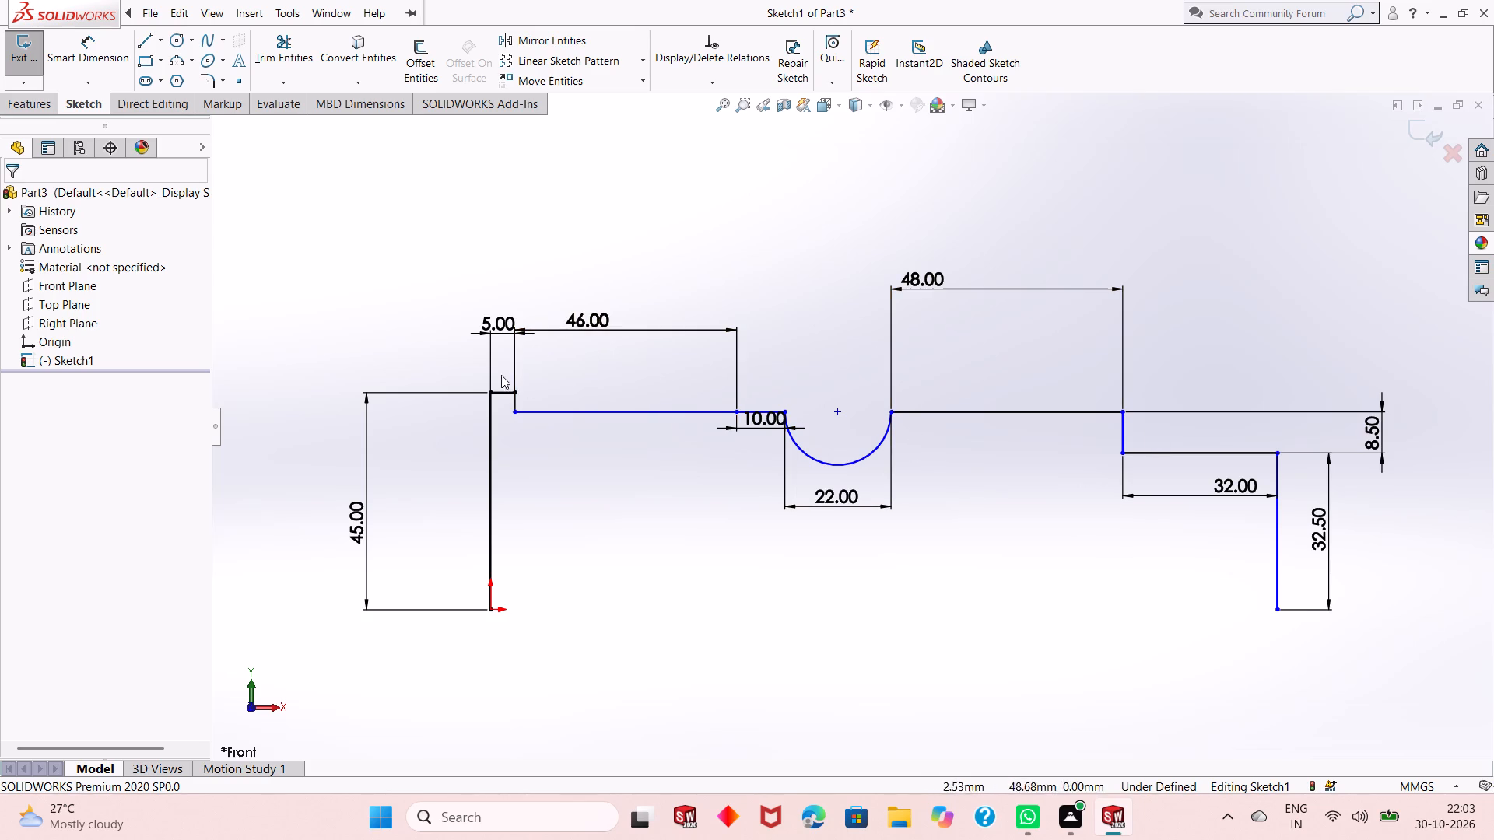
Dimension the short vertical step down beside the 5 mm top segment as 4 mm.
{"action": "scroll", "coordinate": [507, 401], "scroll_direction": "up", "scroll_amount": 2}
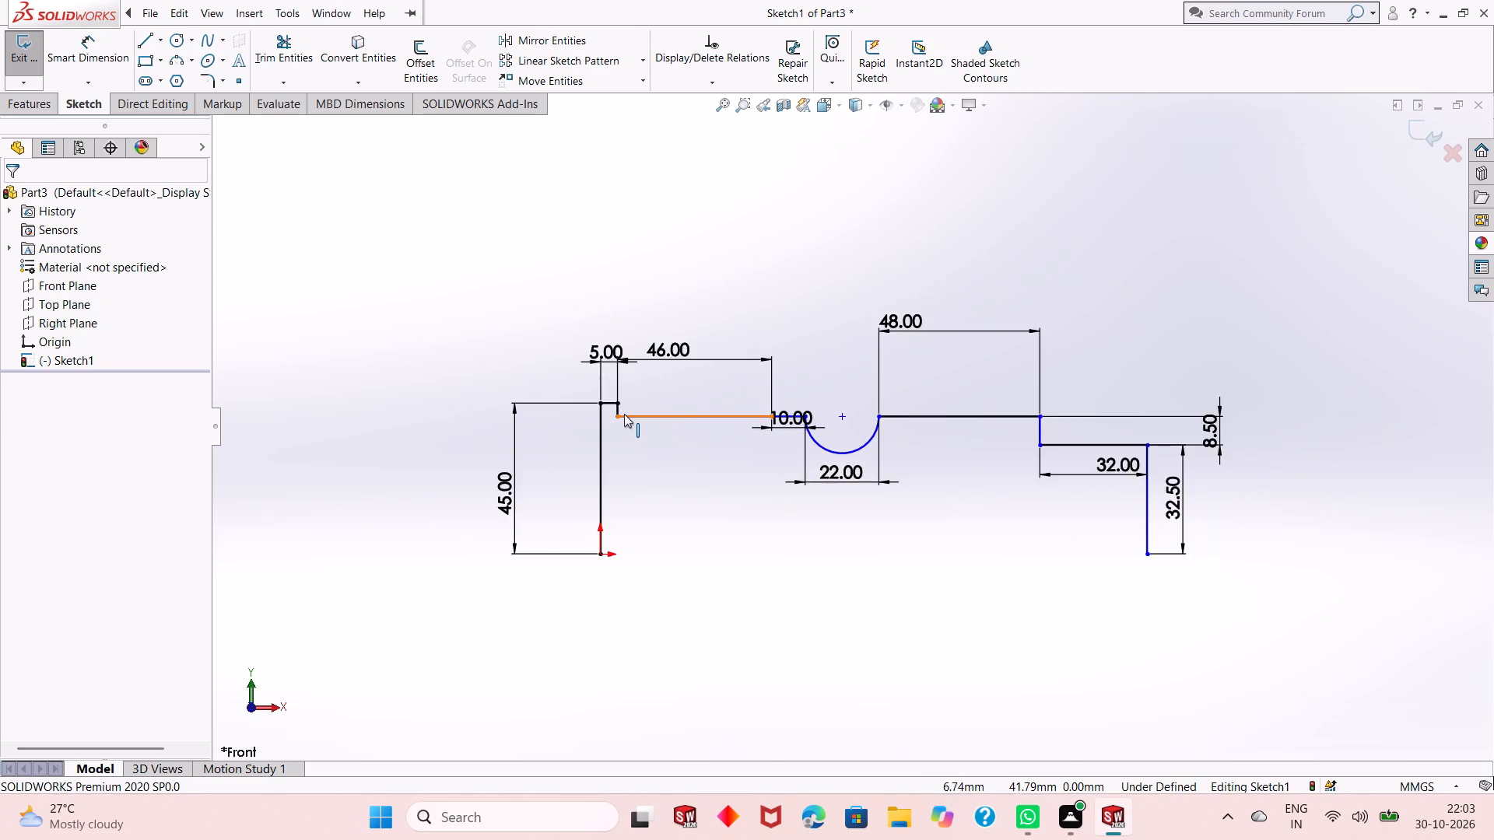
{"action": "scroll", "coordinate": [624, 414], "scroll_direction": "down", "scroll_amount": 6}
{"action": "left_click", "coordinate": [110, 55]}
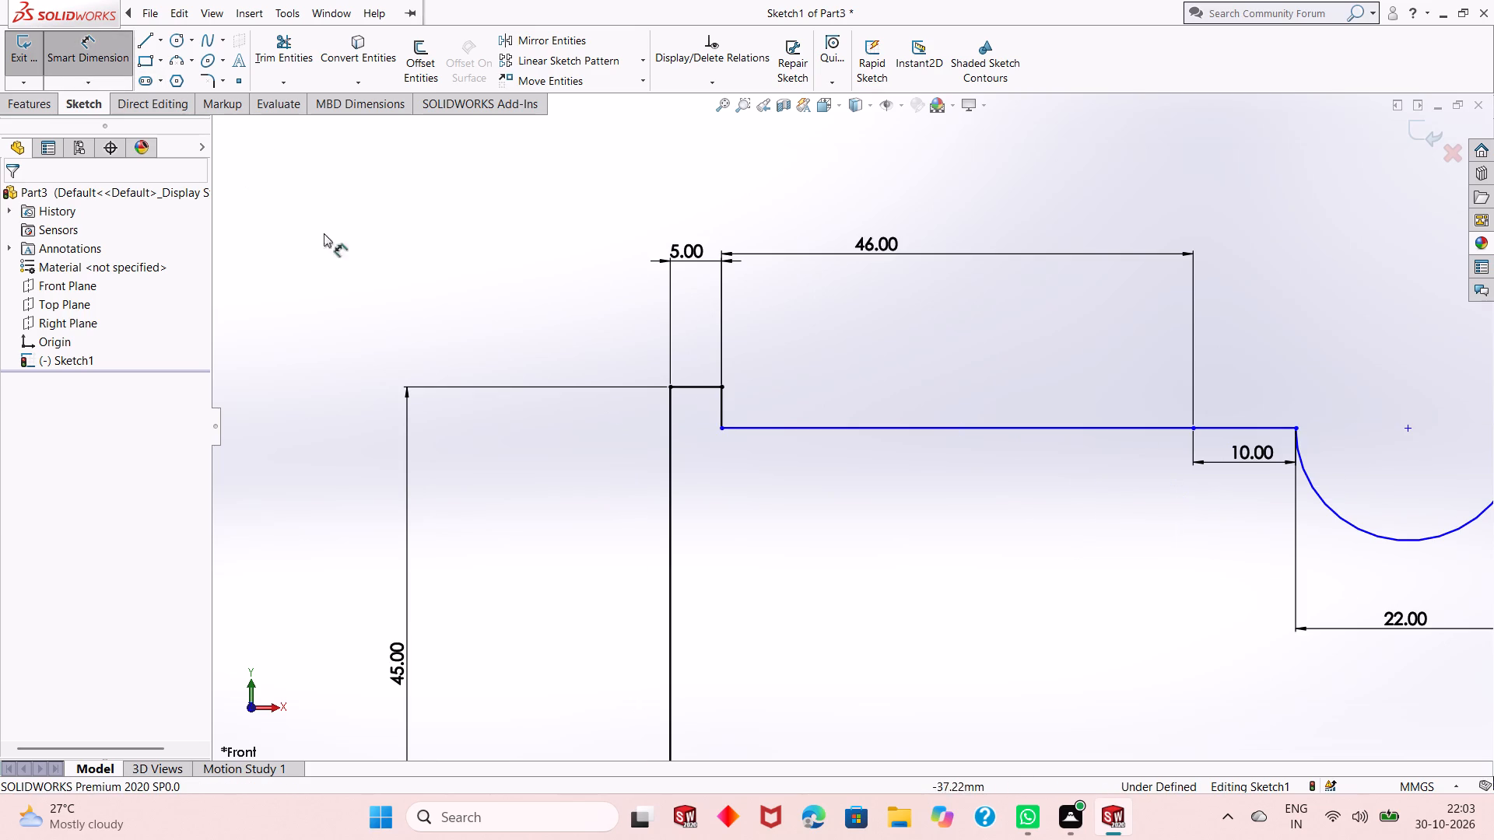
{"action": "left_click", "coordinate": [720, 405]}
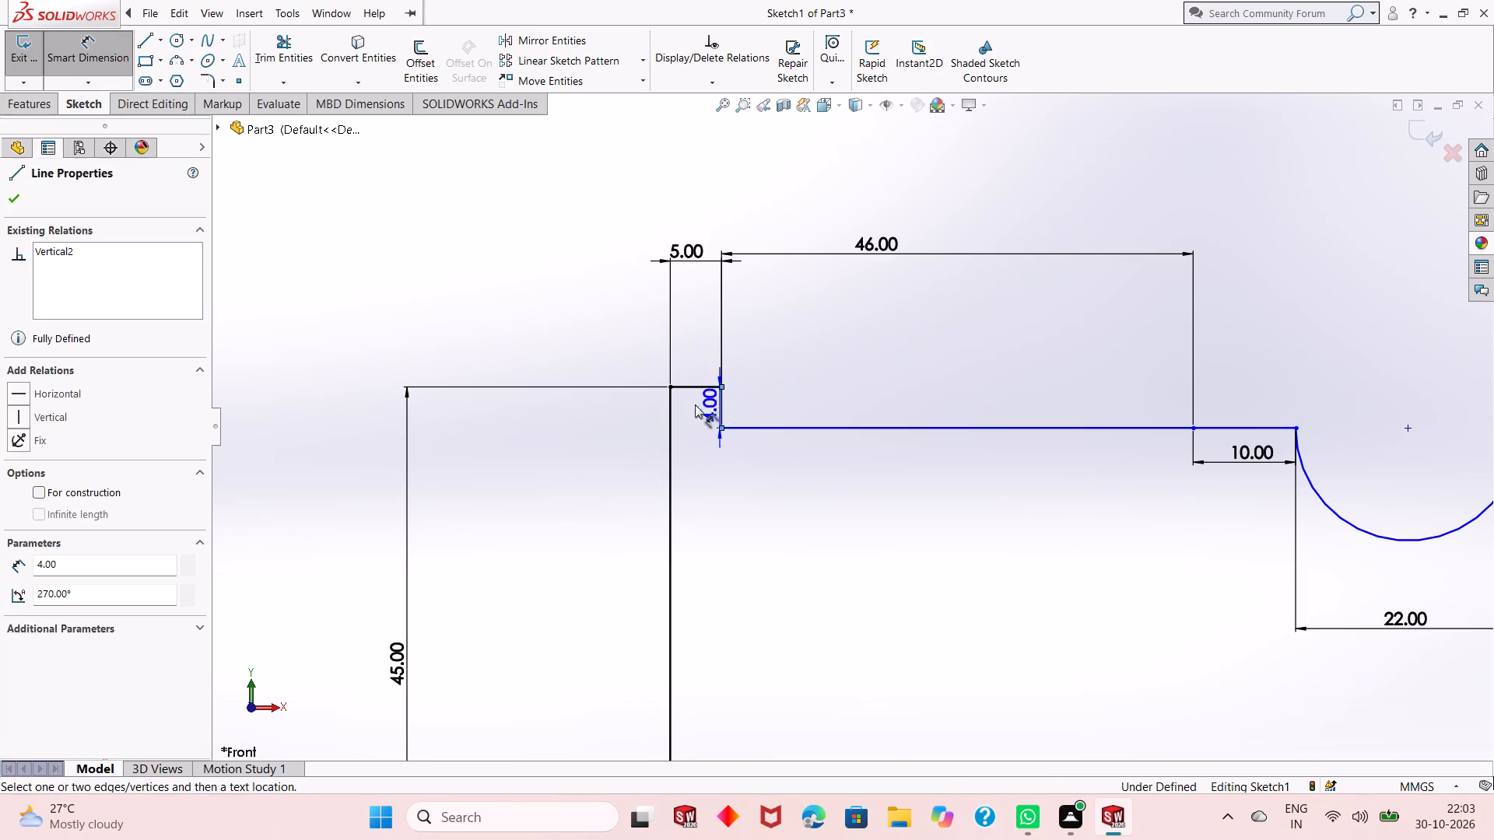
{"action": "left_click", "coordinate": [601, 407]}
{"action": "left_click", "coordinate": [532, 382]}
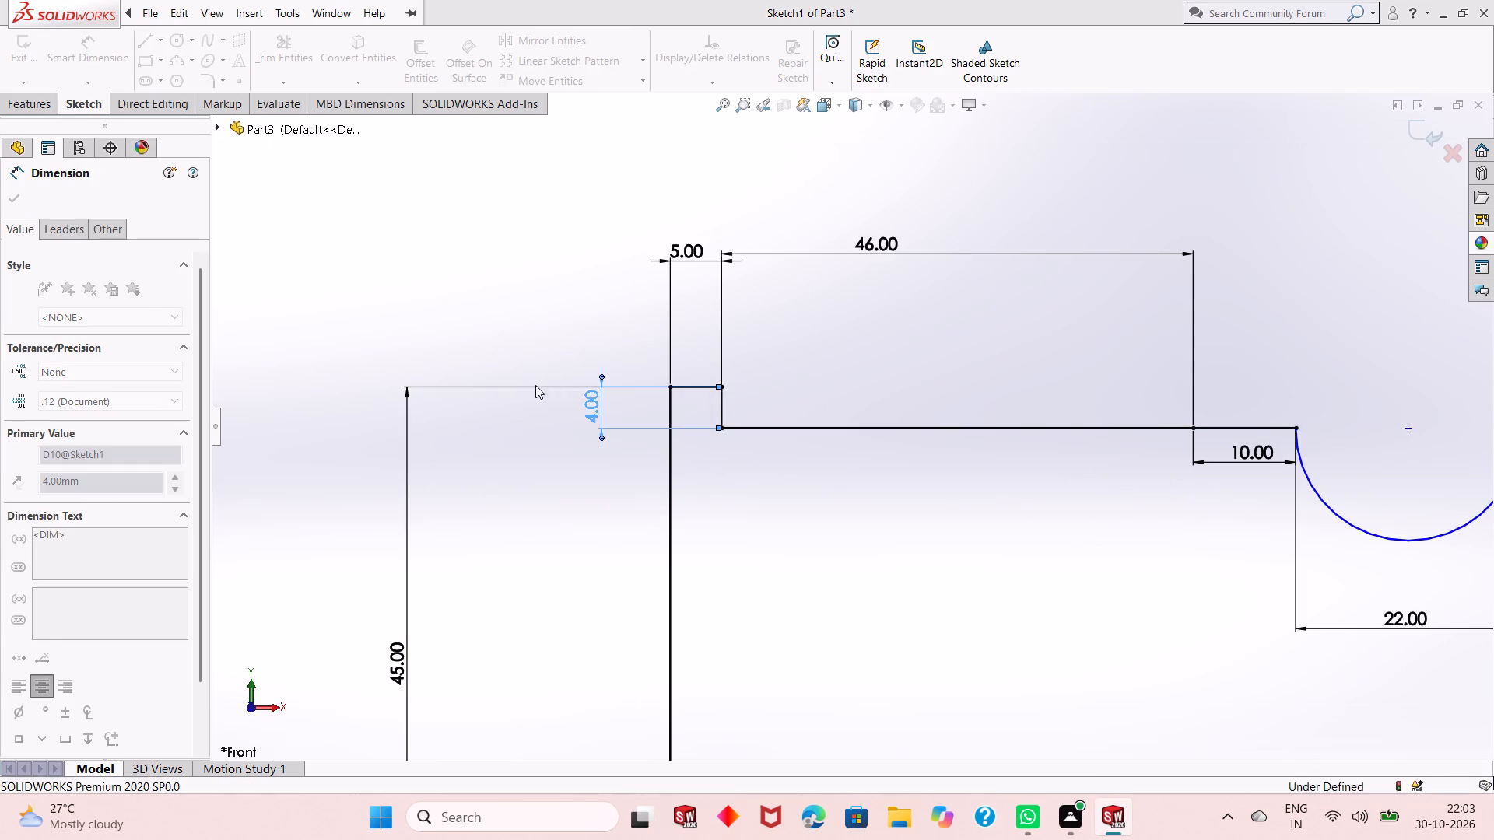
Dimension the groove arc's radius as 11 mm and leave the dimension tool.
{"action": "scroll", "coordinate": [687, 497], "scroll_direction": "up", "scroll_amount": 4}
{"action": "scroll", "coordinate": [879, 467], "scroll_direction": "up", "scroll_amount": 2}
{"action": "scroll", "coordinate": [976, 429], "scroll_direction": "down", "scroll_amount": 2}
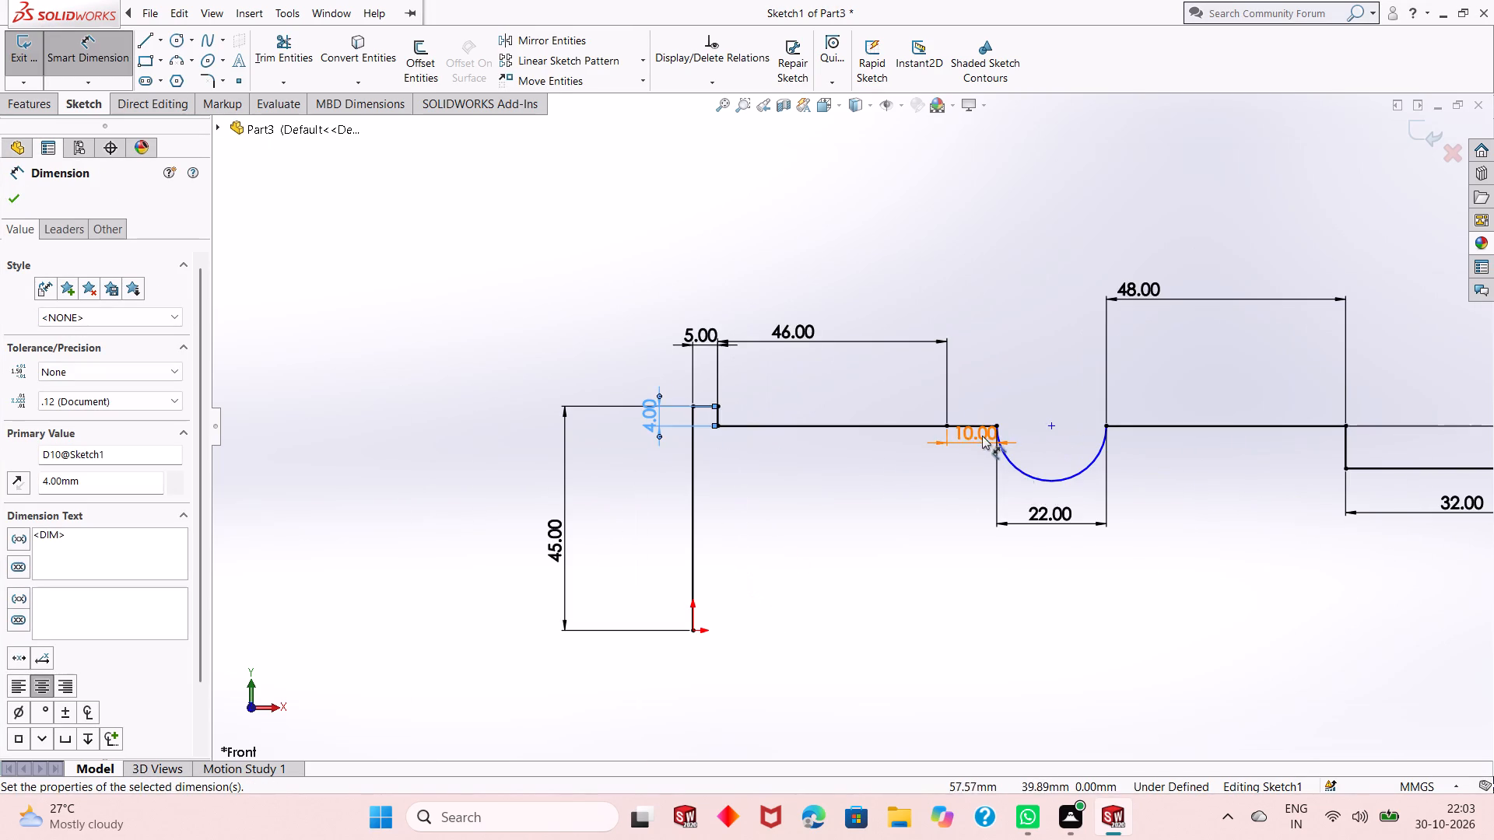
{"action": "left_click", "coordinate": [1075, 479]}
{"action": "left_click", "coordinate": [1146, 530]}
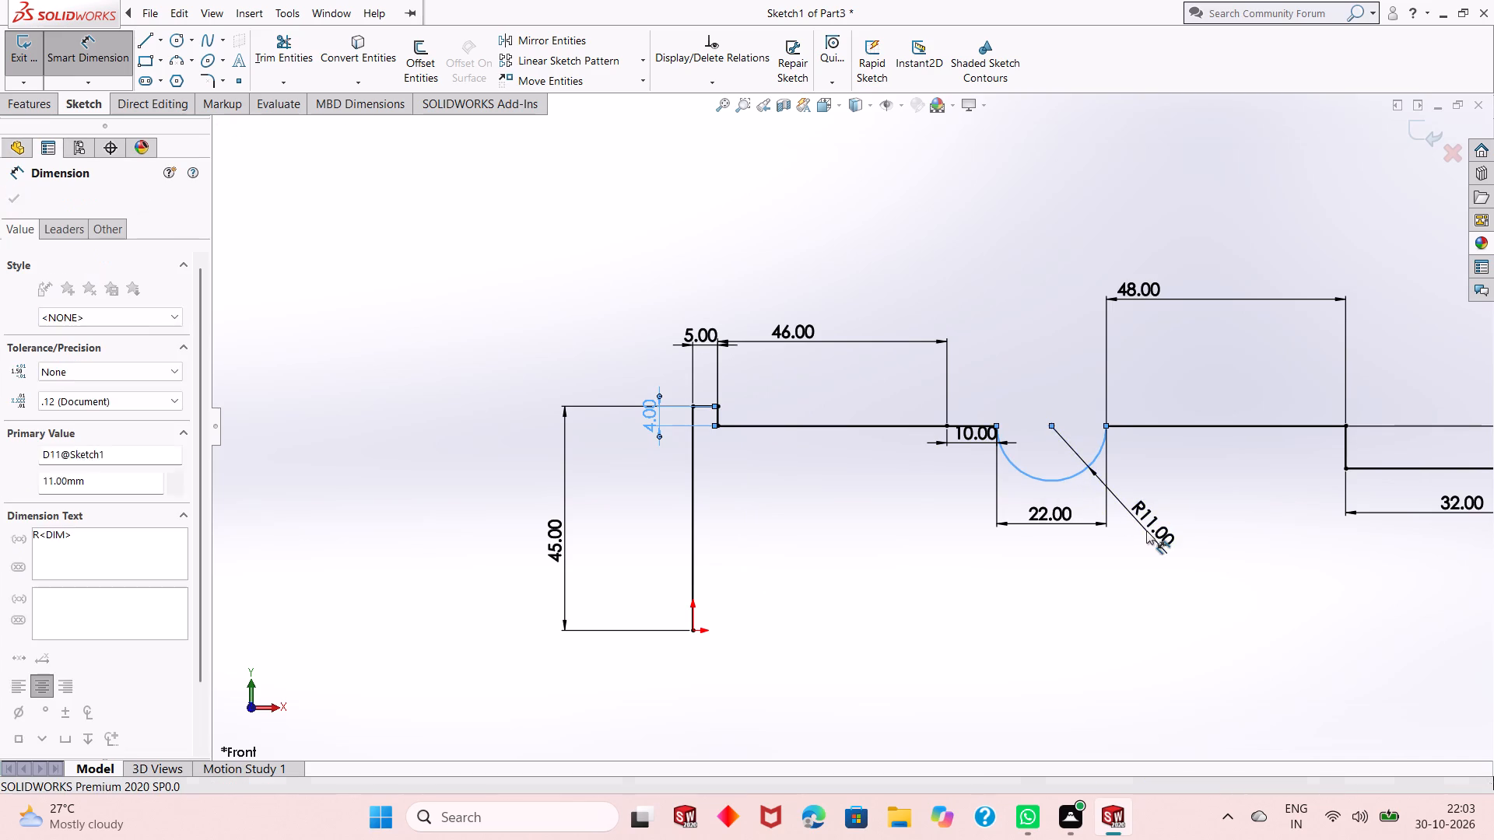
{"action": "left_click", "coordinate": [1085, 507]}
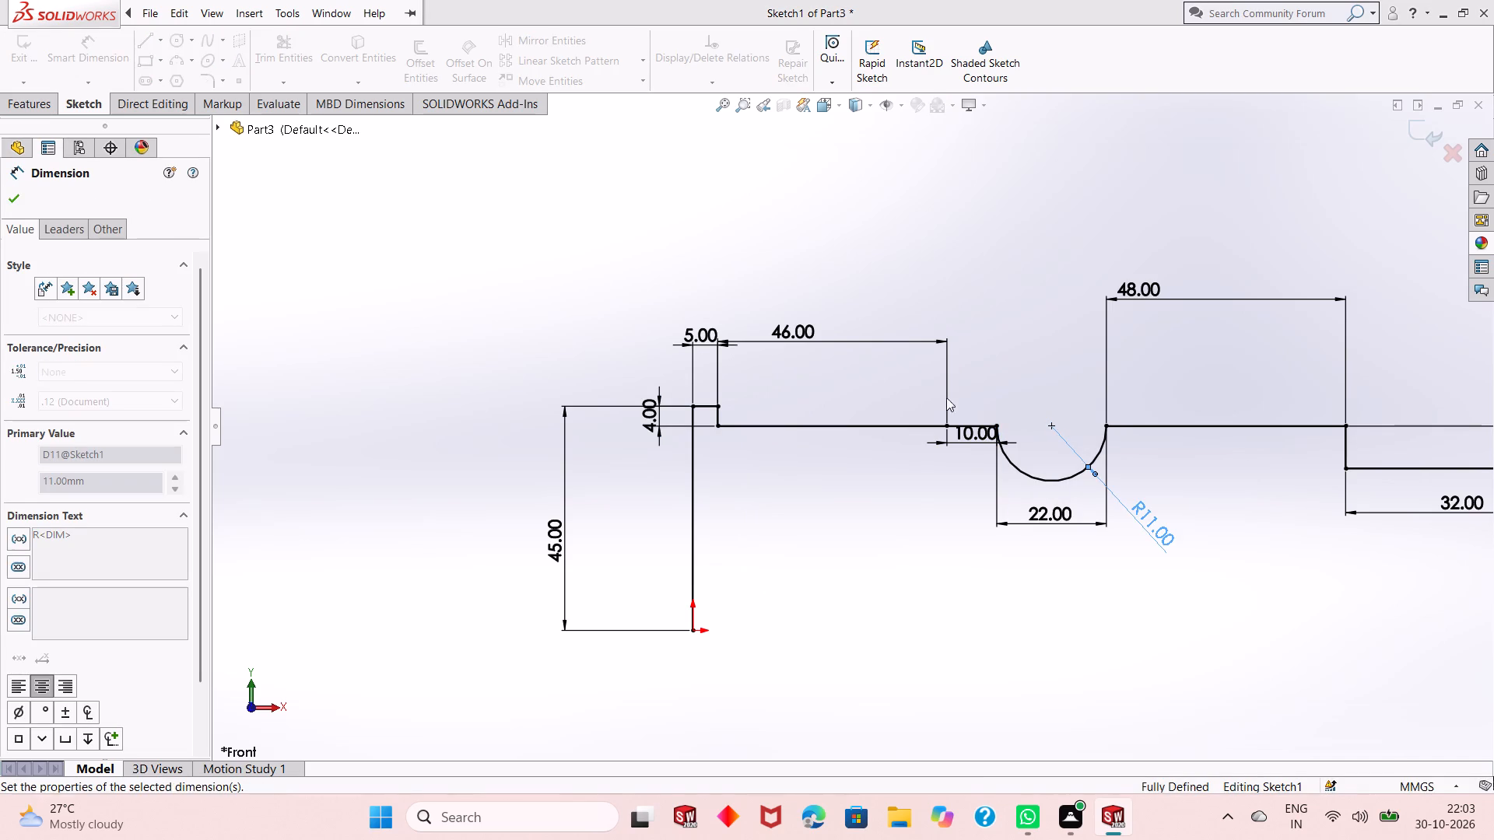
{"action": "right_click", "coordinate": [455, 285]}
{"action": "left_click", "coordinate": [521, 335]}
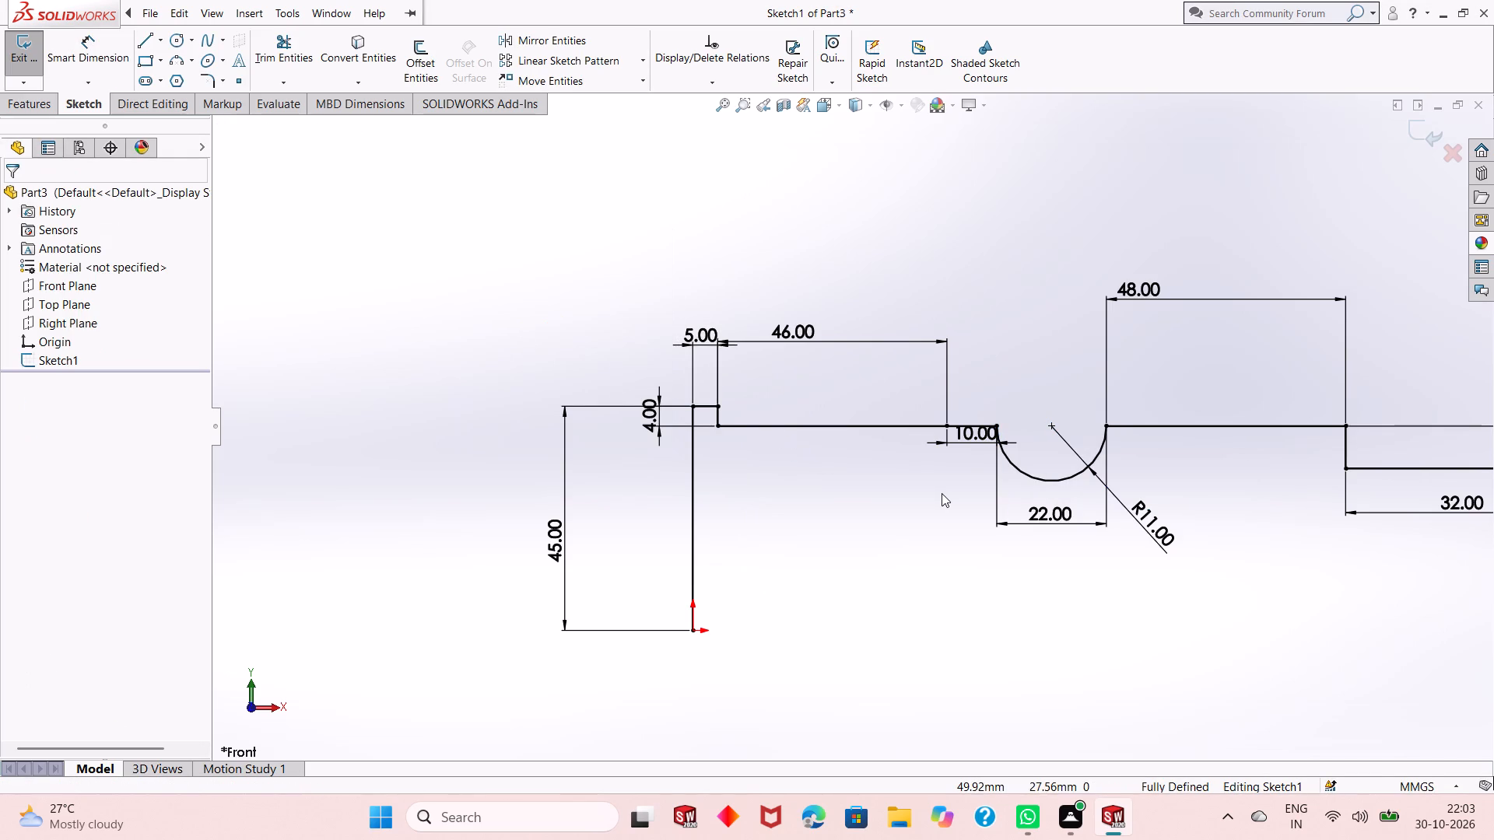
Draw a horizontal centerline from the lower end of the 32.5 mm vertical line to the origin, 163 mm long.
{"action": "scroll", "coordinate": [942, 492], "scroll_direction": "up", "scroll_amount": 1}
{"action": "scroll", "coordinate": [1078, 436], "scroll_direction": "down", "scroll_amount": 1}
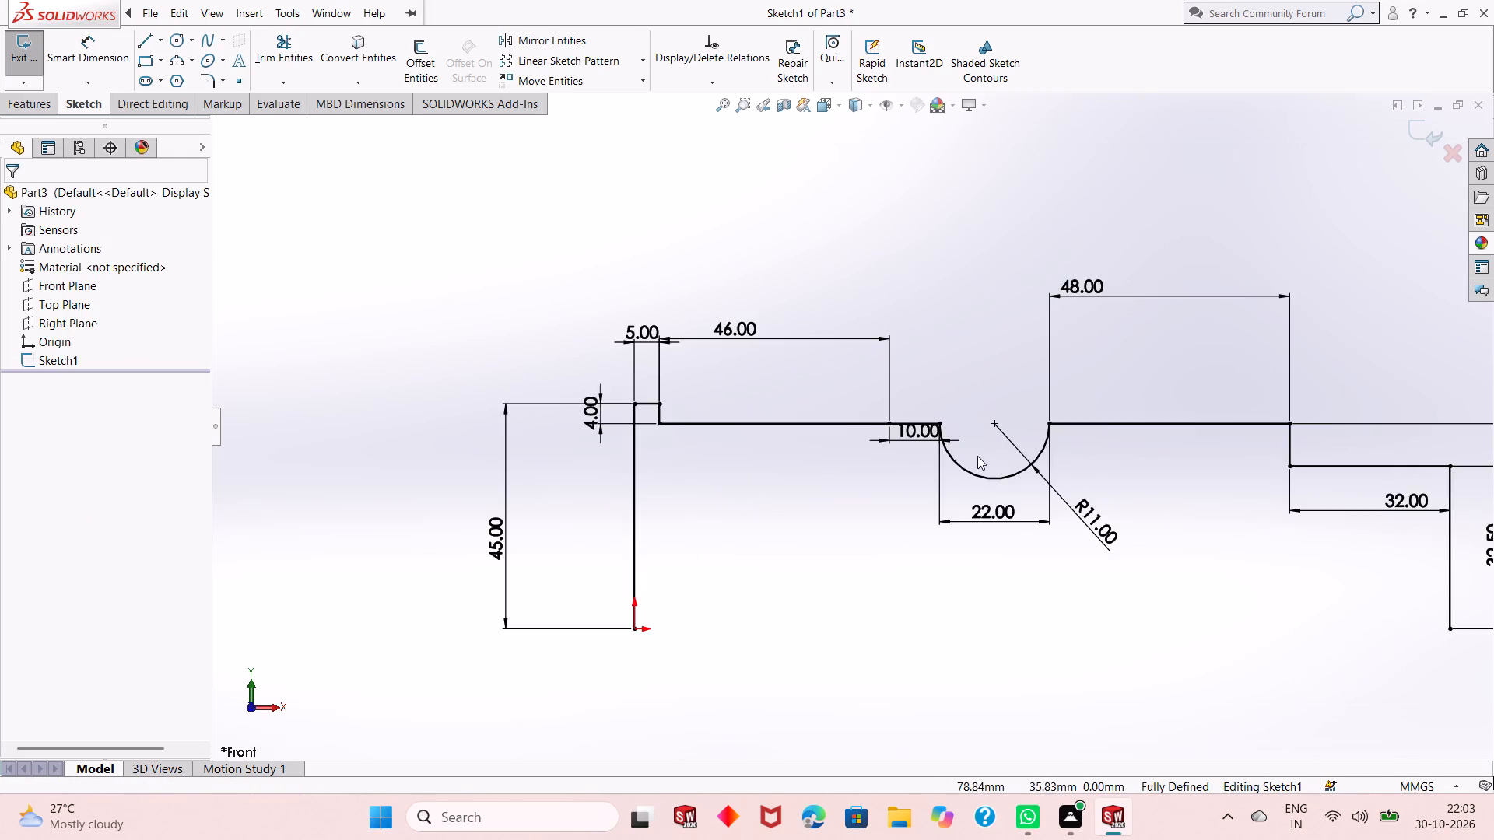
{"action": "scroll", "coordinate": [872, 478], "scroll_direction": "up", "scroll_amount": 2}
{"action": "scroll", "coordinate": [1147, 411], "scroll_direction": "down", "scroll_amount": 2}
{"action": "scroll", "coordinate": [1008, 488], "scroll_direction": "up", "scroll_amount": 2}
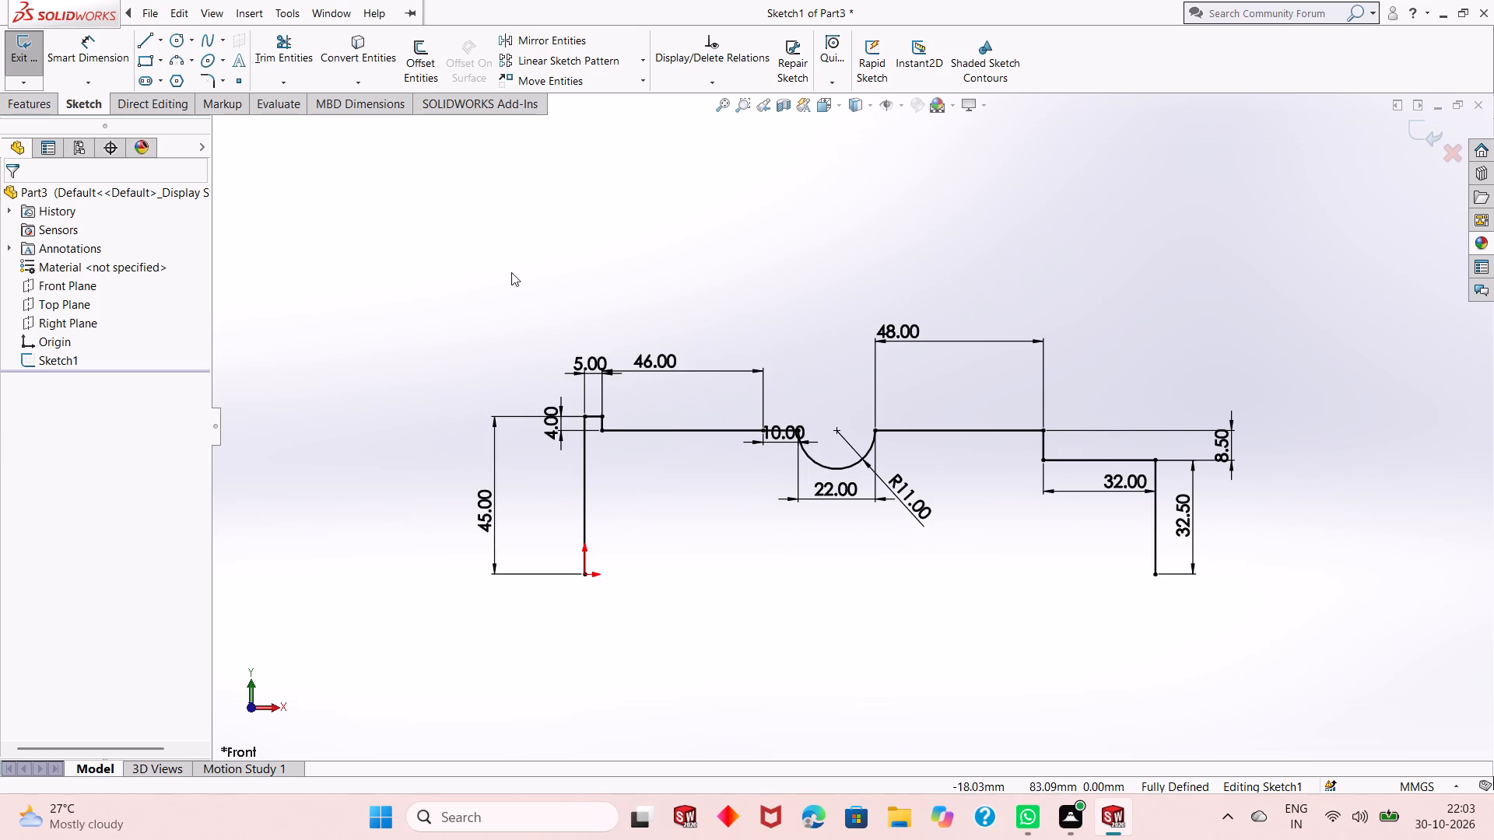
{"action": "left_click", "coordinate": [164, 47]}
{"action": "left_click", "coordinate": [199, 84]}
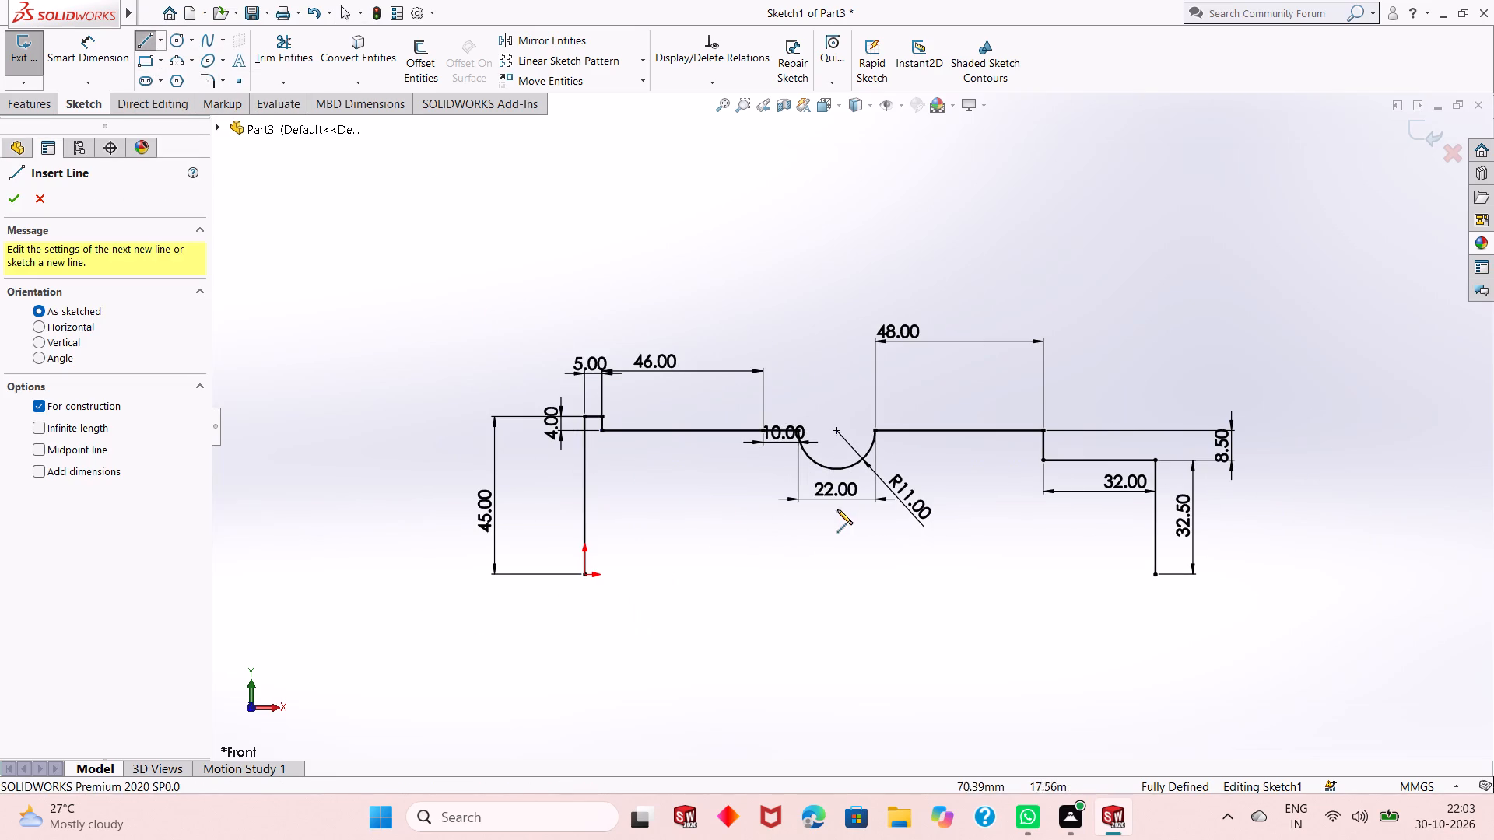
{"action": "scroll", "coordinate": [813, 464], "scroll_direction": "down", "scroll_amount": 4}
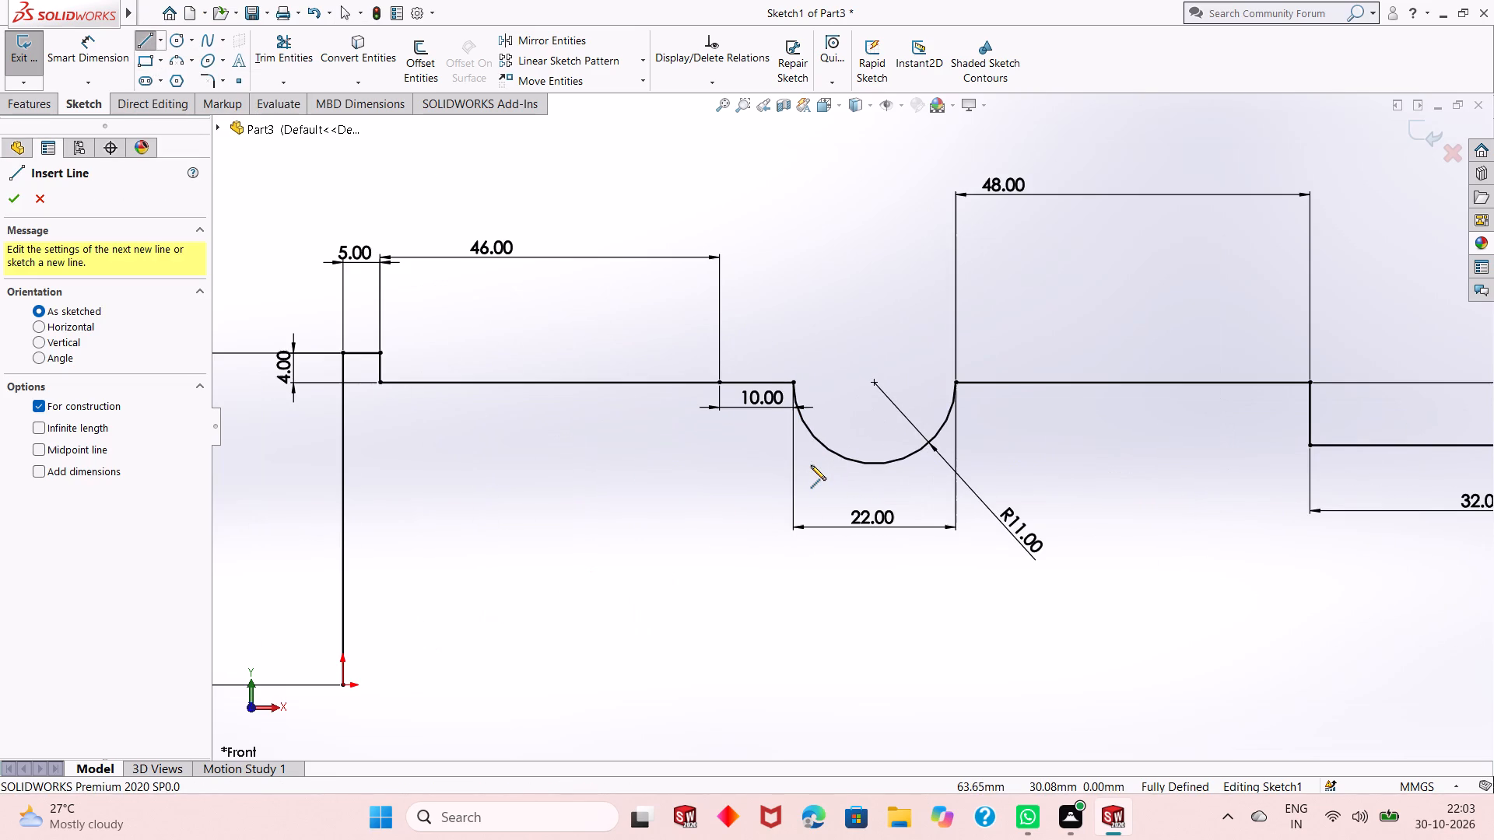
{"action": "scroll", "coordinate": [811, 465], "scroll_direction": "up", "scroll_amount": 3}
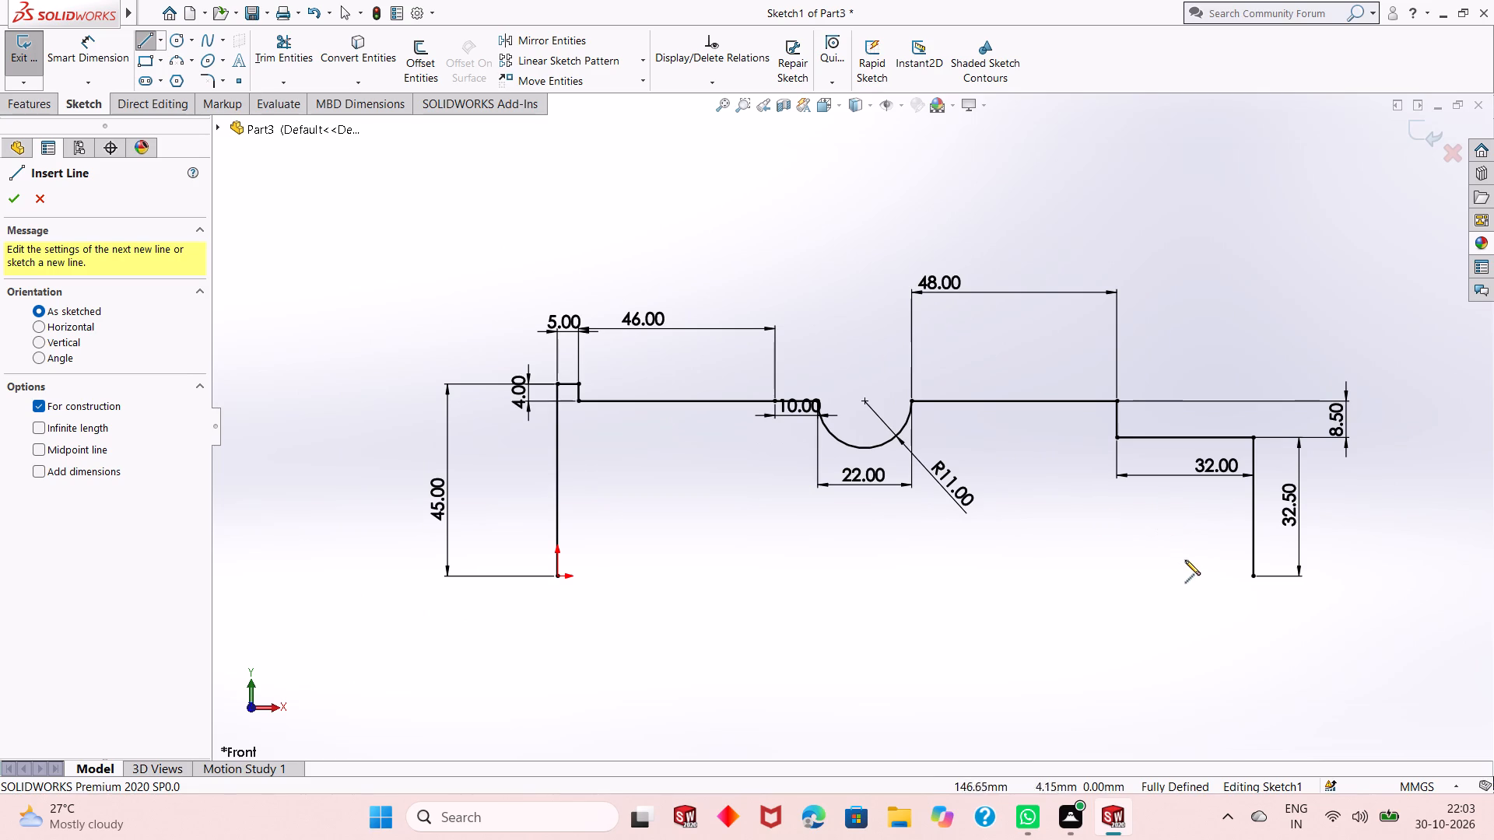
{"action": "left_click", "coordinate": [1251, 580]}
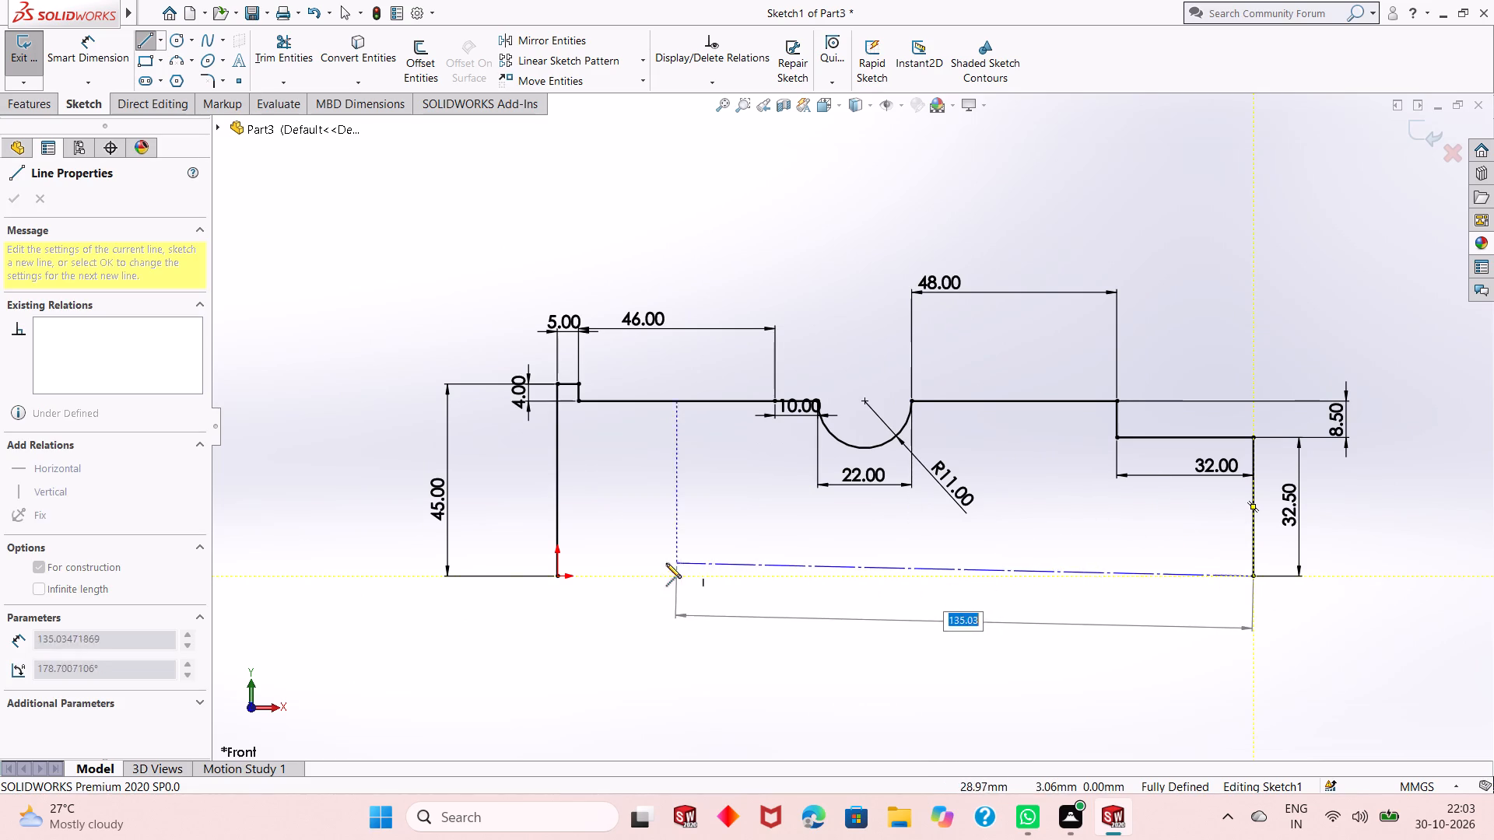
{"action": "left_click", "coordinate": [559, 577]}
{"action": "right_click", "coordinate": [761, 644]}
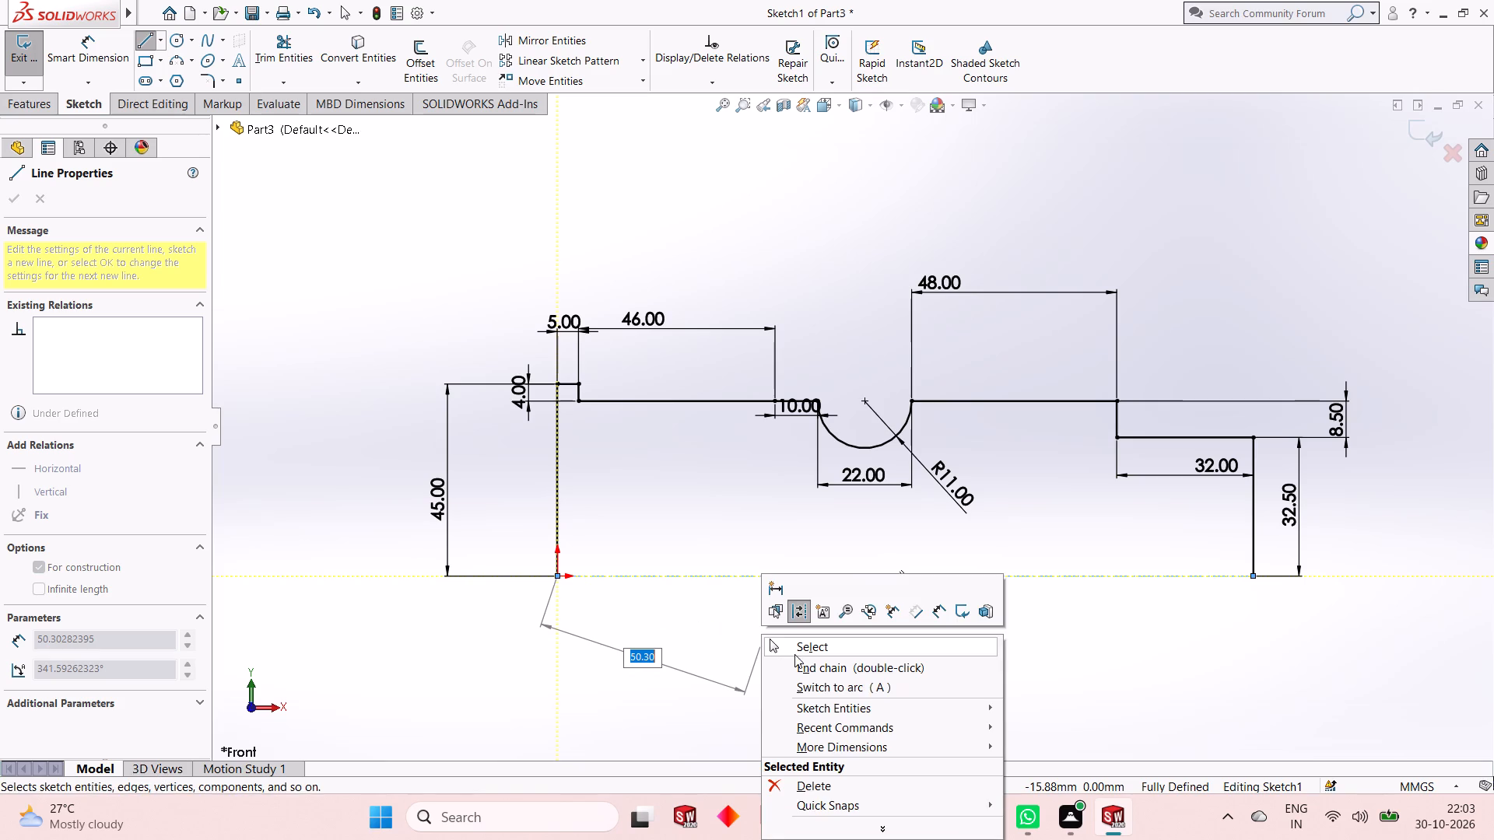
{"action": "left_click", "coordinate": [802, 653]}
{"action": "scroll", "coordinate": [993, 632], "scroll_direction": "up", "scroll_amount": 2}
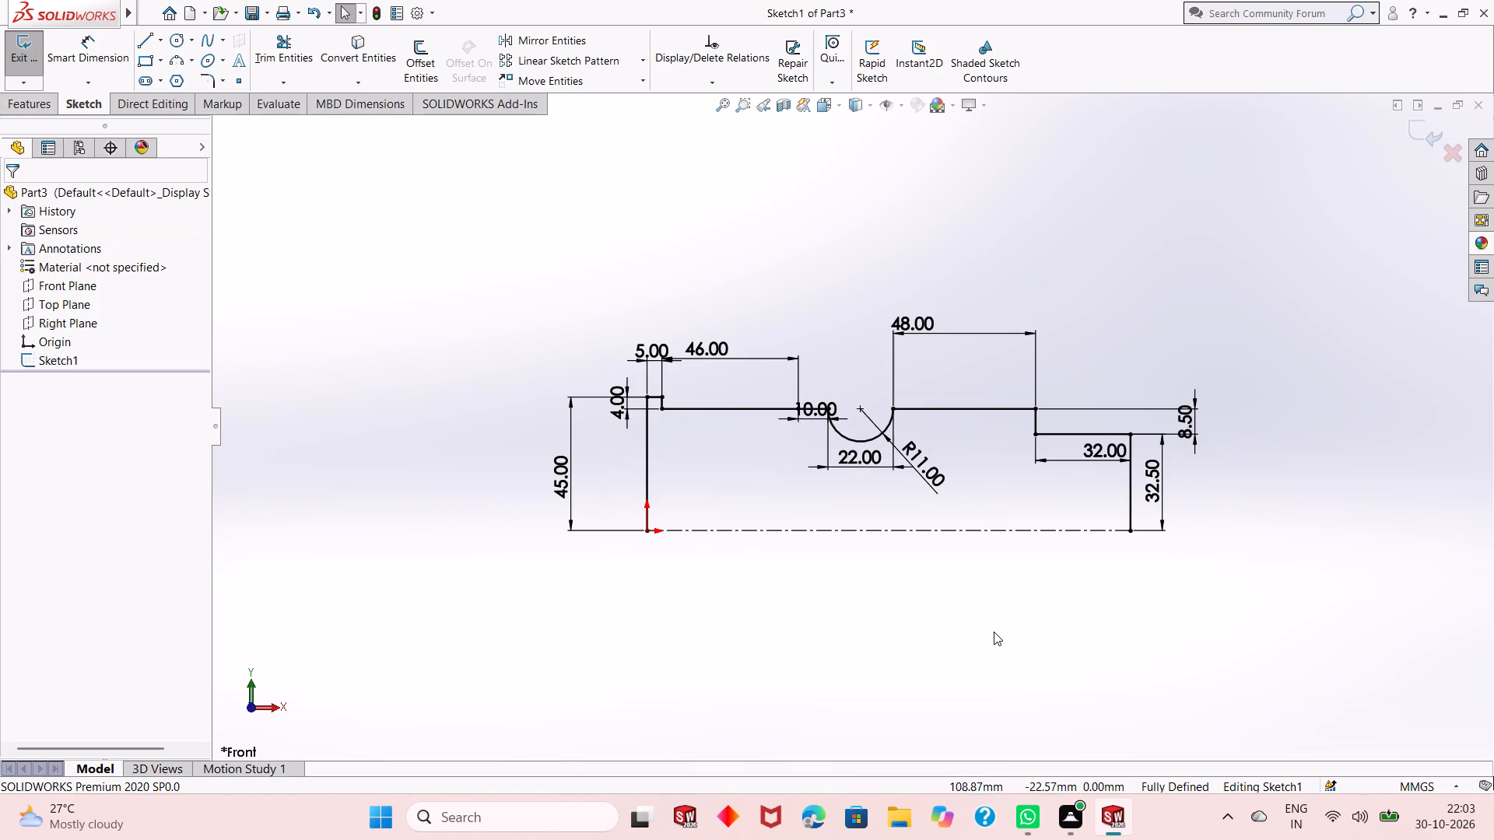
Revolve the half-profile 360° about the horizontal centerline as a solid boss, letting the open sketch be closed automatically.
{"action": "left_click", "coordinate": [37, 108]}
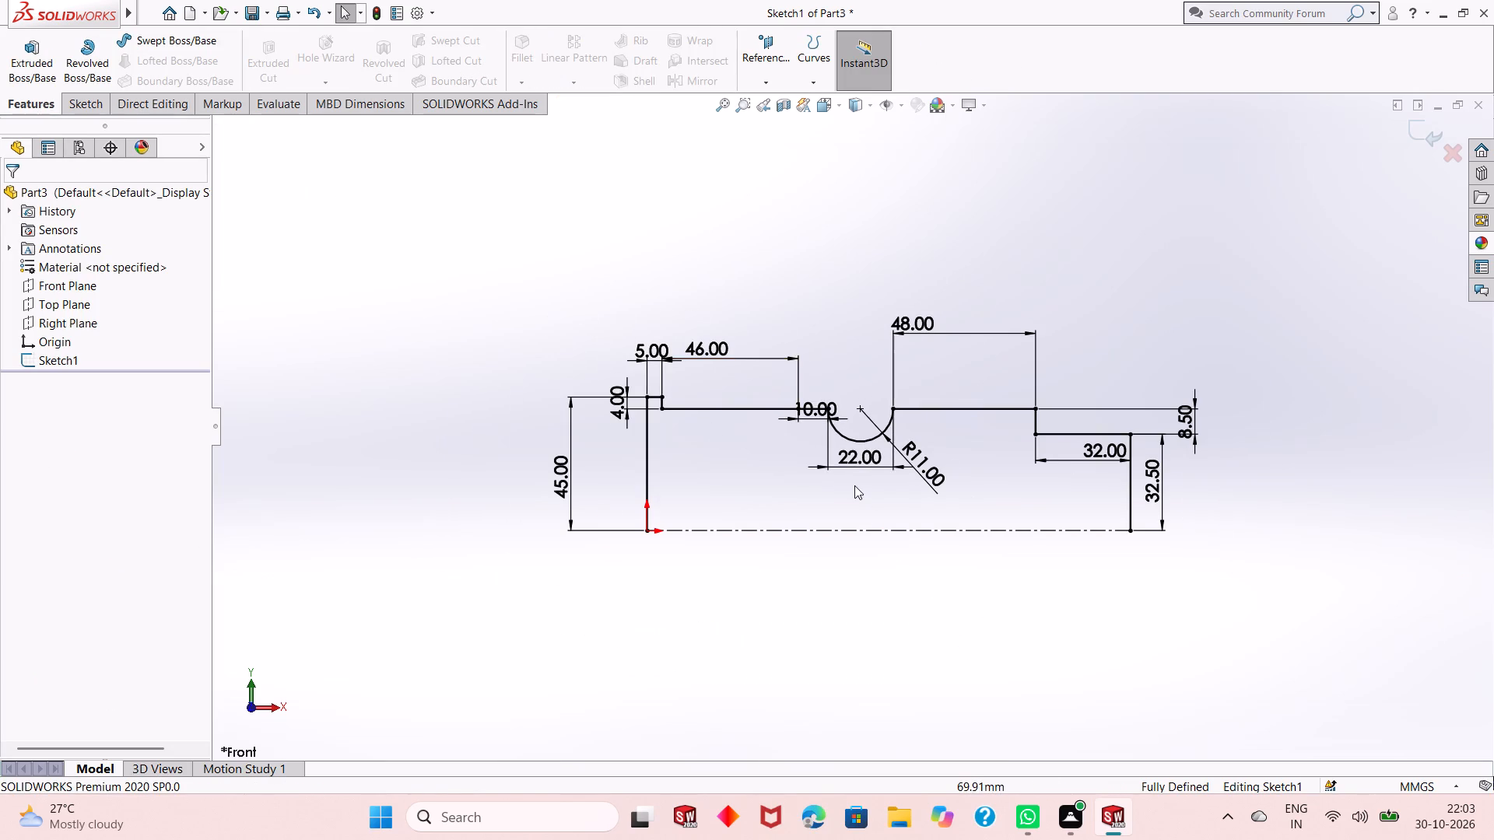
{"action": "scroll", "coordinate": [854, 485], "scroll_direction": "down", "scroll_amount": 2}
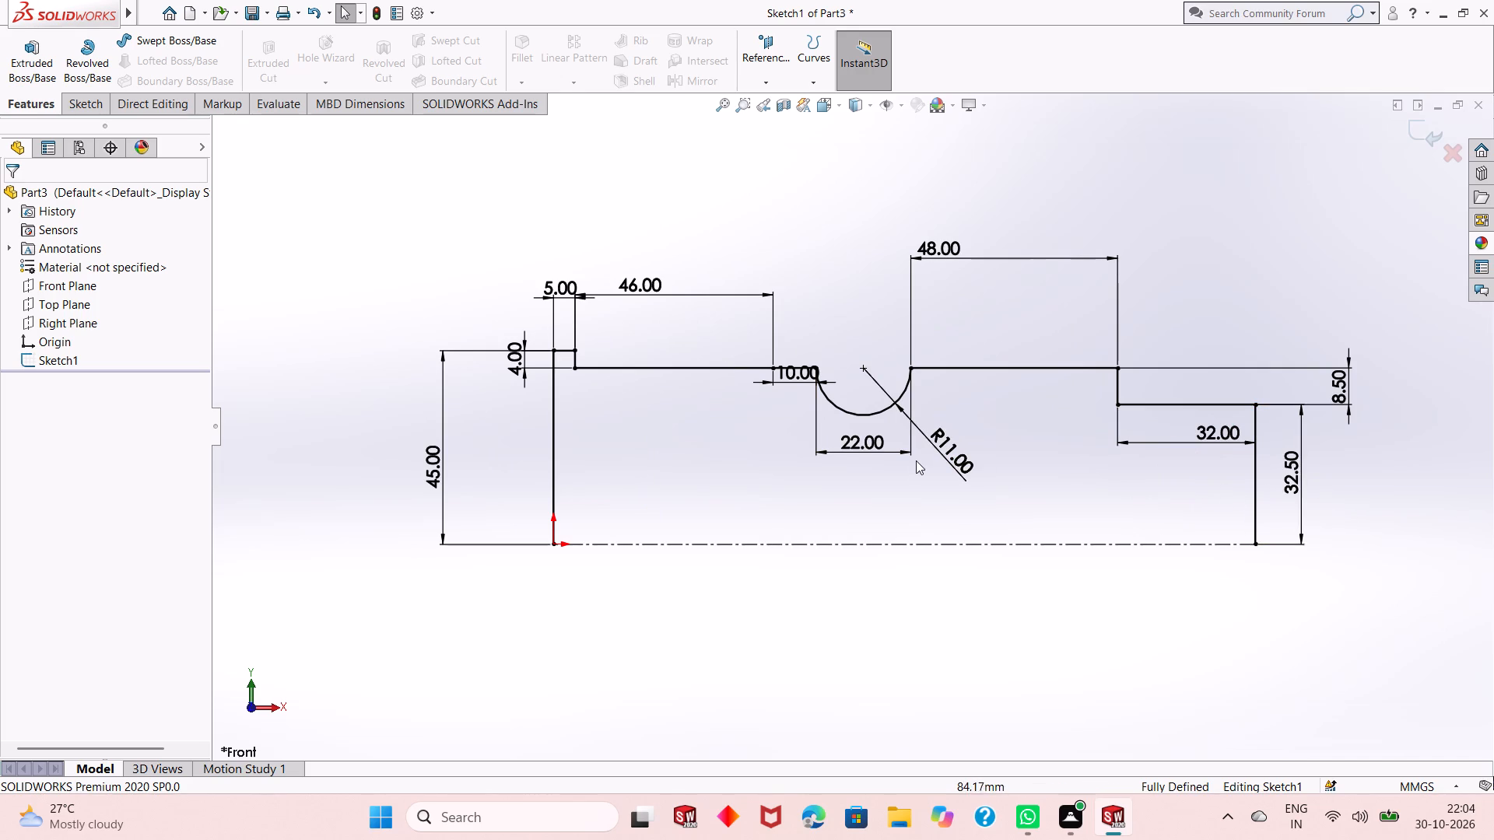
{"action": "scroll", "coordinate": [903, 467], "scroll_direction": "up", "scroll_amount": 1}
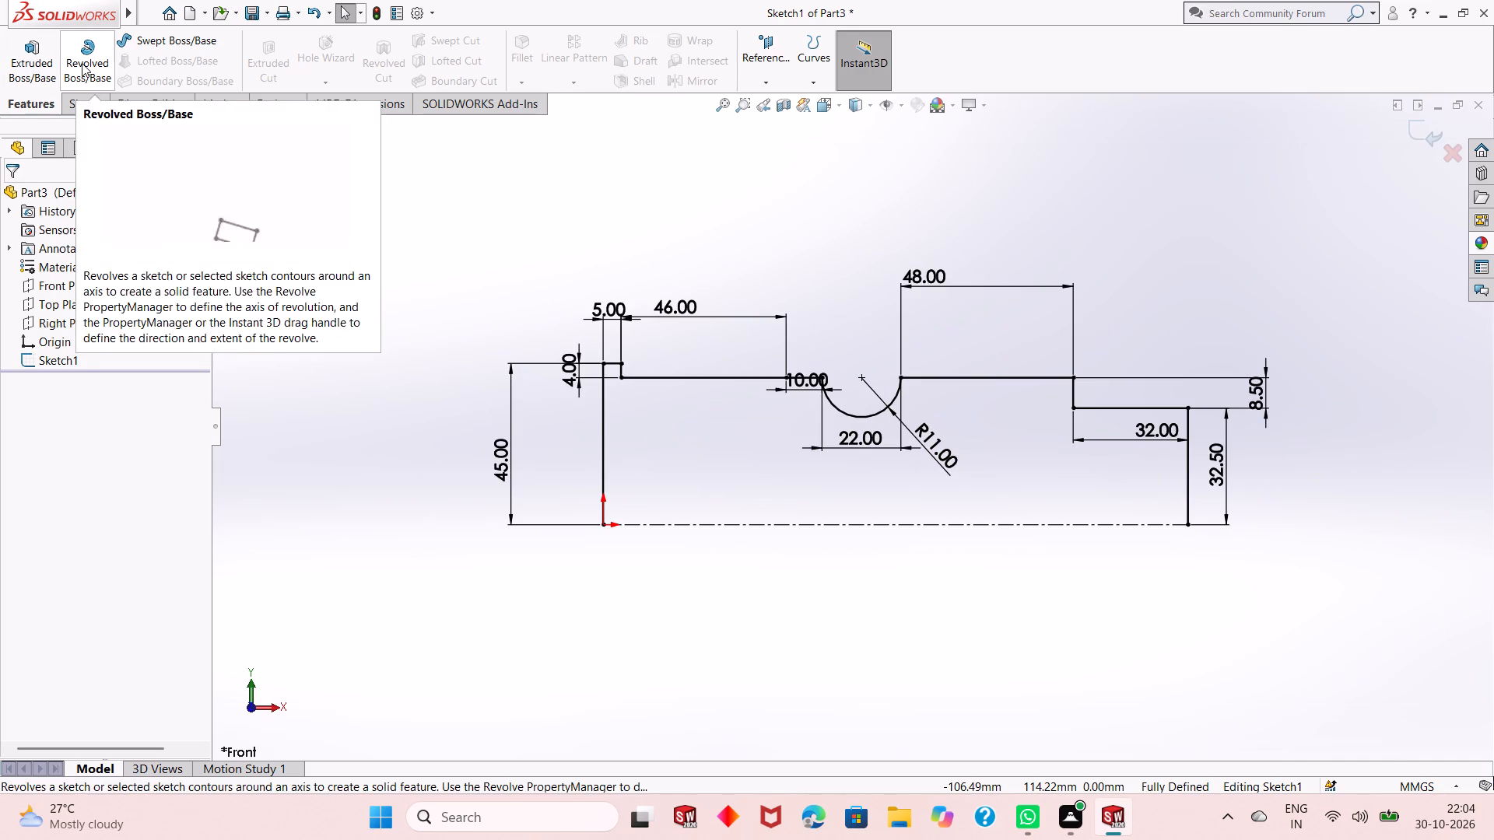
{"action": "left_click", "coordinate": [82, 63]}
{"action": "left_click", "coordinate": [802, 415]}
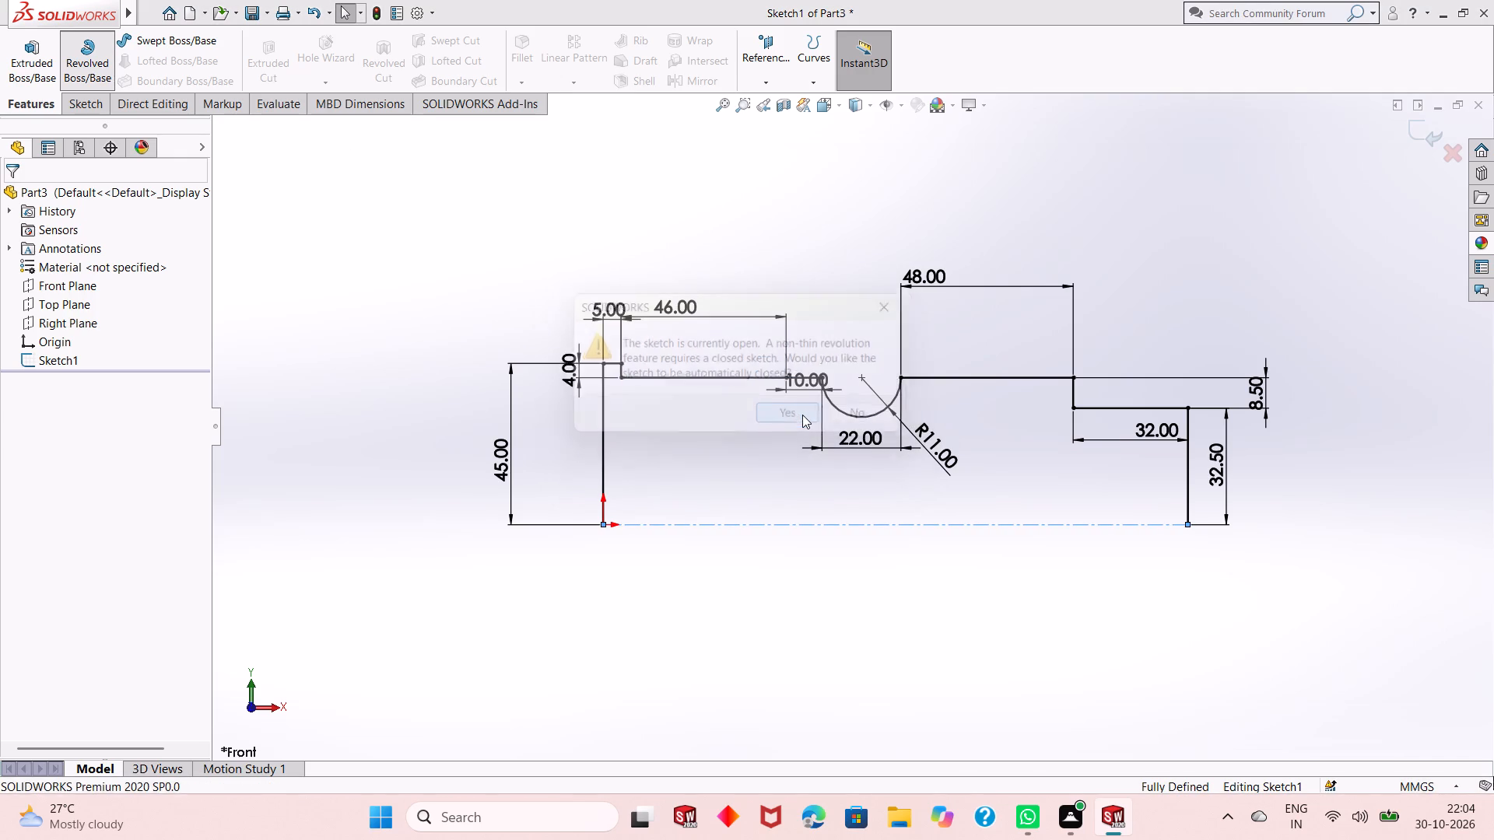
{"action": "scroll", "coordinate": [836, 548], "scroll_direction": "up", "scroll_amount": 2}
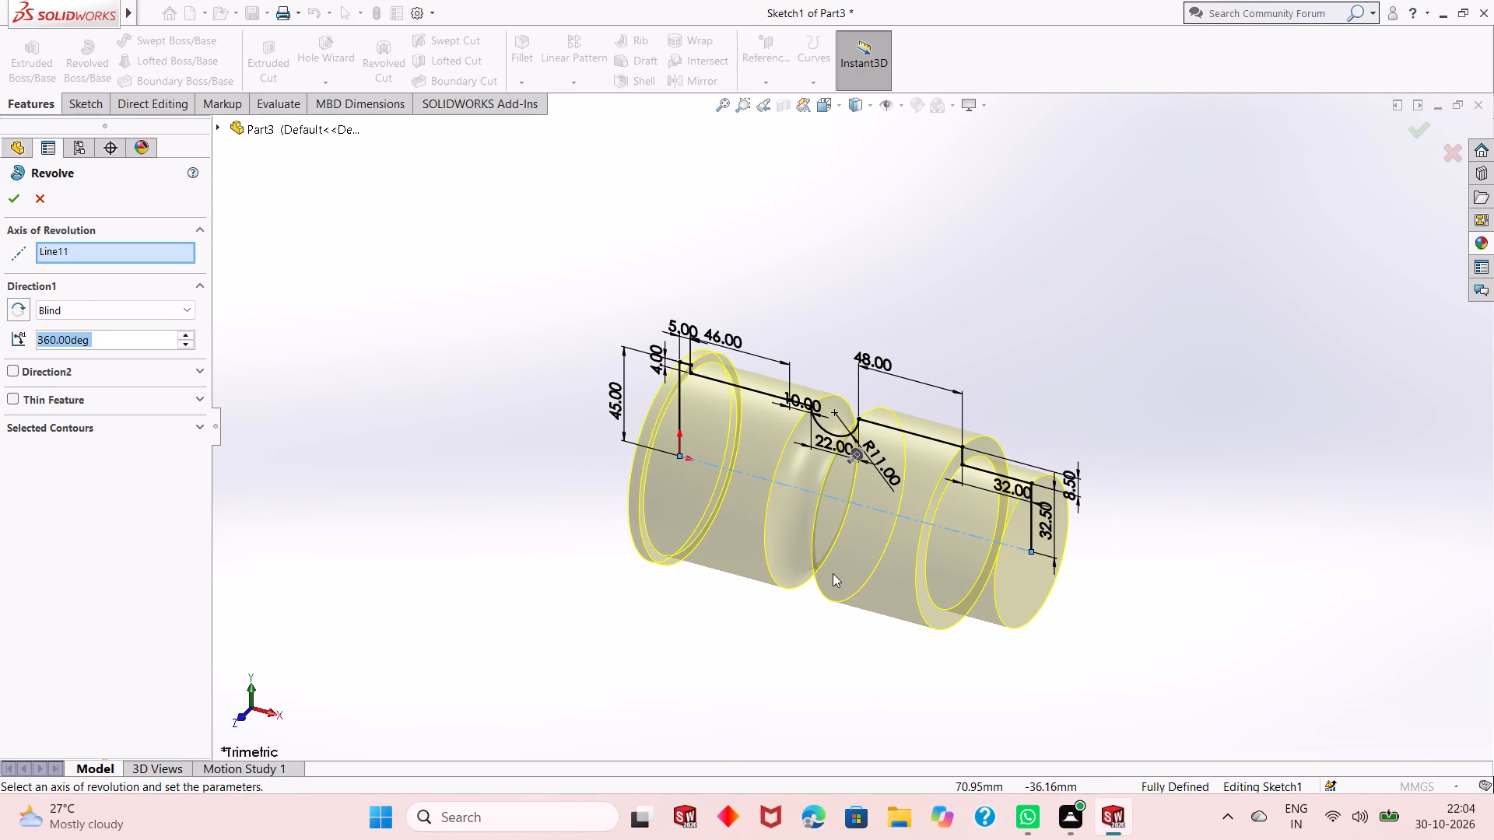
{"action": "middle_click_drag", "start_coordinate": [833, 576], "coordinate": [830, 507]}
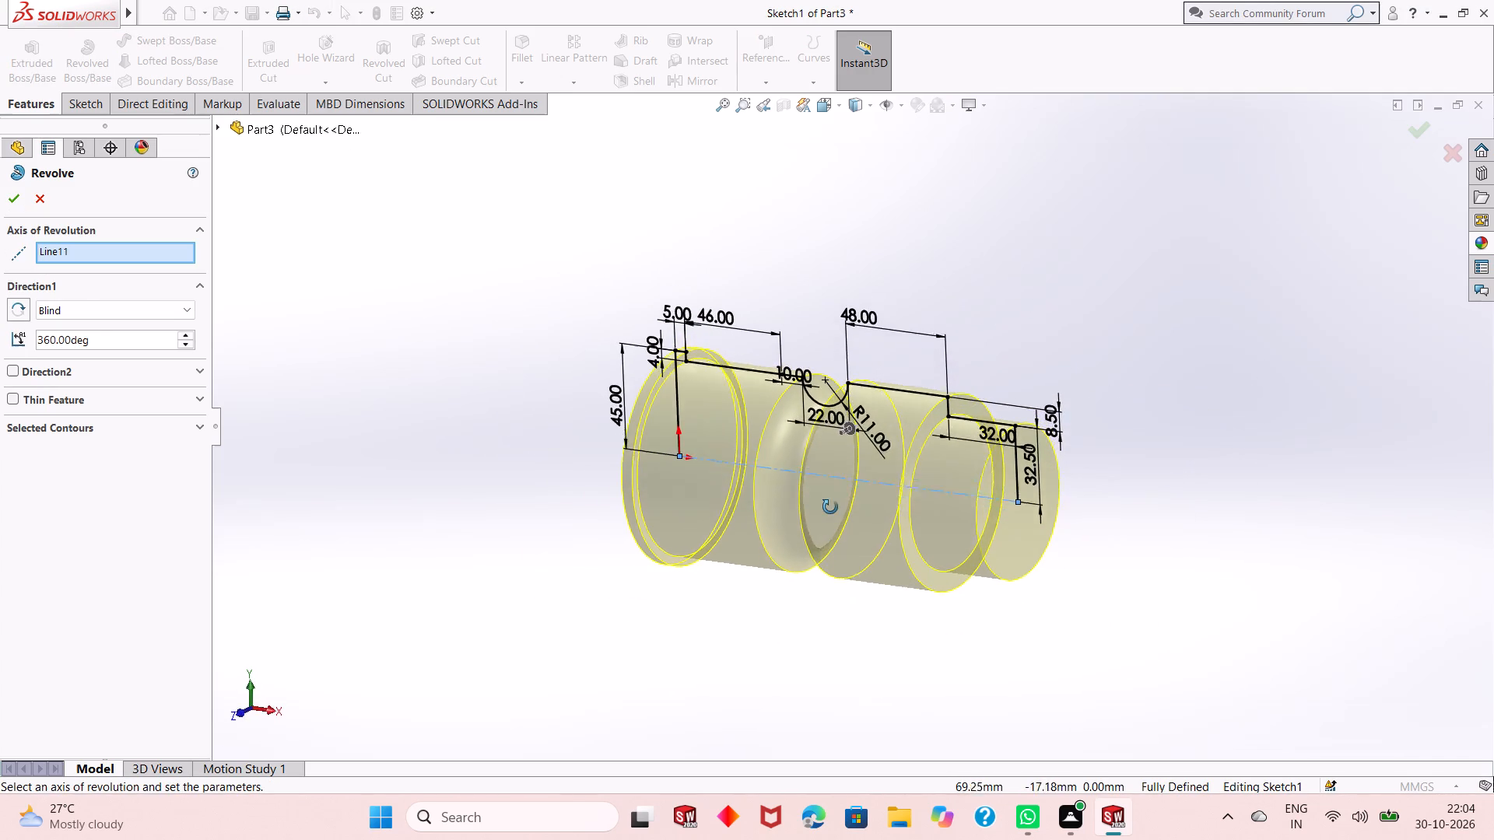
{"action": "middle_click_drag", "start_coordinate": [830, 507], "coordinate": [866, 525]}
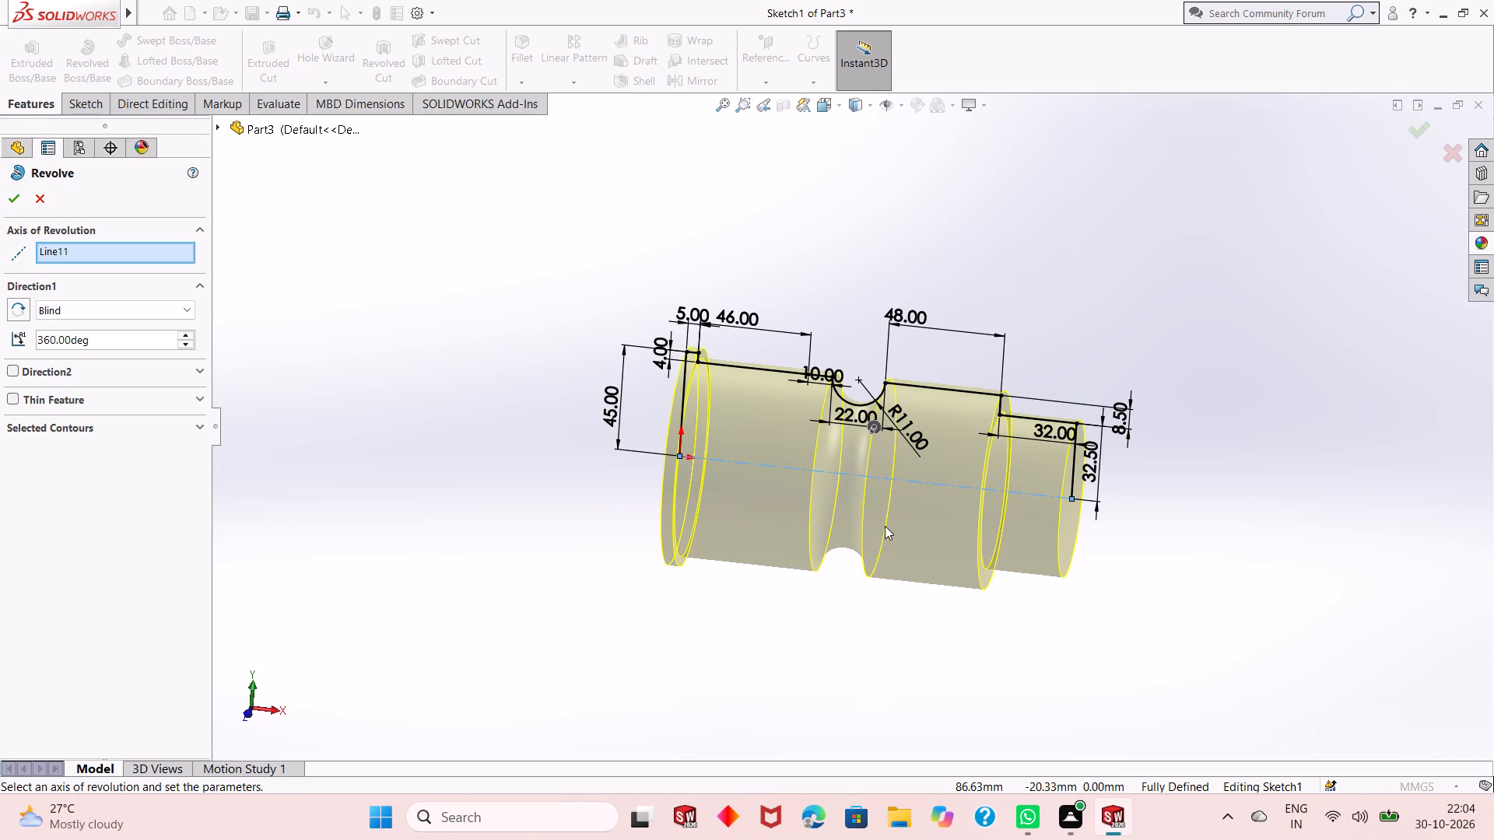
{"action": "left_click", "coordinate": [7, 199]}
{"action": "left_click", "coordinate": [565, 524]}
Examine the revolved body from all sides, including the round groove, the stepped shoulders and both end faces.
{"action": "scroll", "coordinate": [700, 509], "scroll_direction": "up", "scroll_amount": 2}
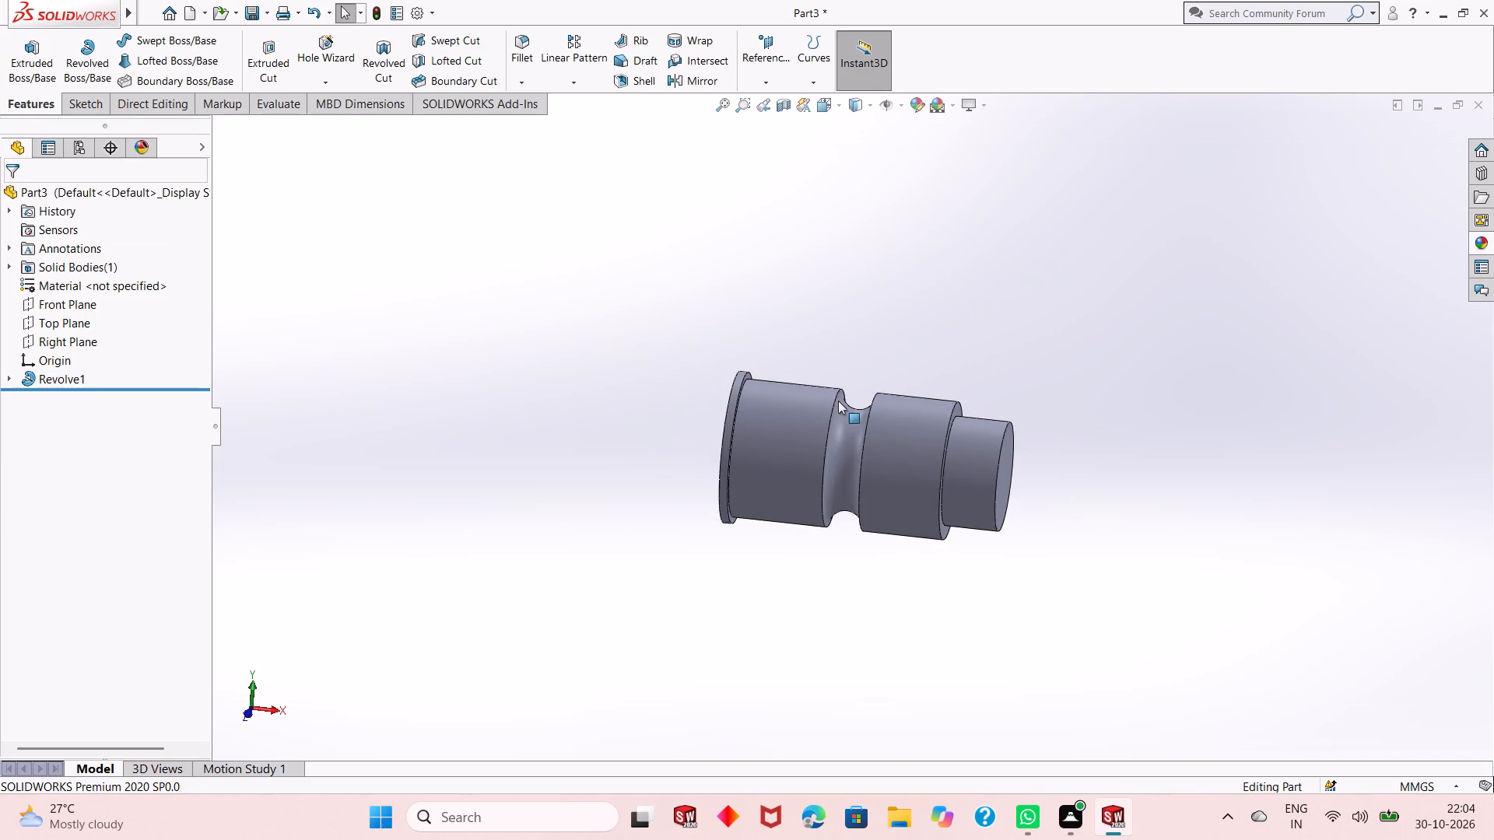
{"action": "scroll", "coordinate": [847, 393], "scroll_direction": "down", "scroll_amount": 2}
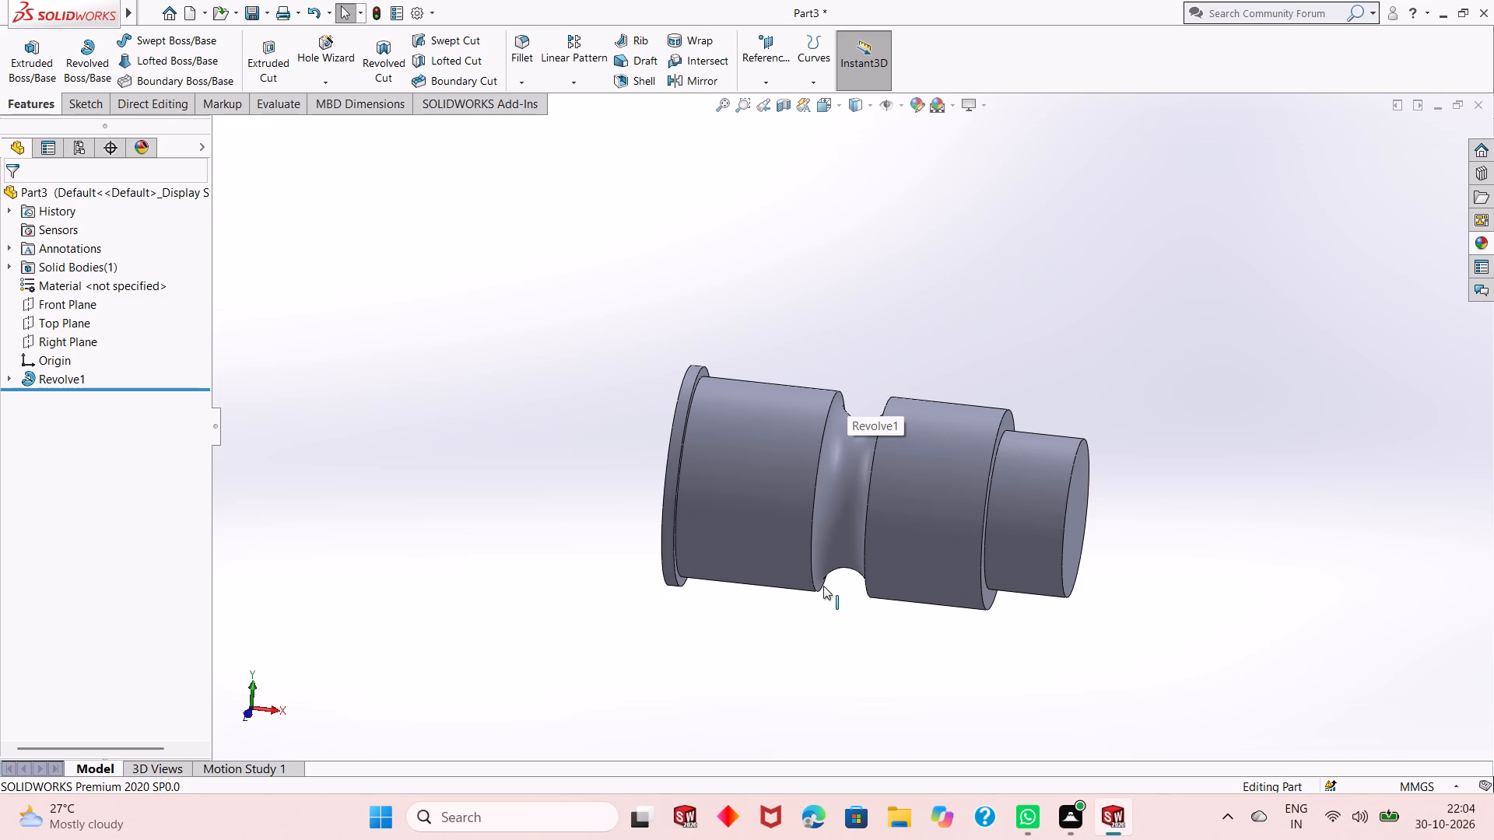
{"action": "middle_click_drag", "start_coordinate": [828, 624], "coordinate": [832, 581]}
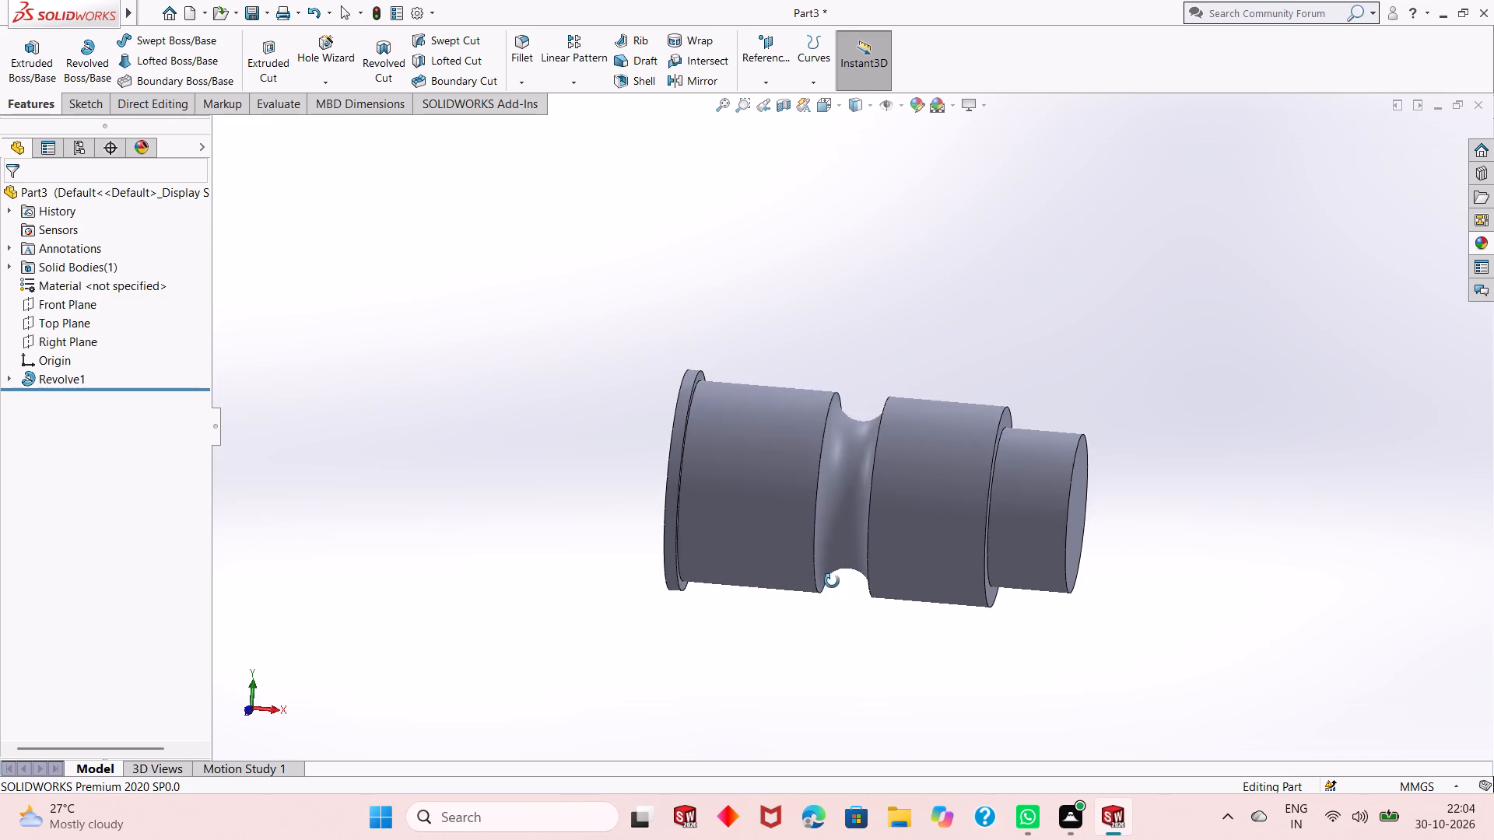
{"action": "middle_click_drag", "start_coordinate": [832, 581], "coordinate": [843, 462]}
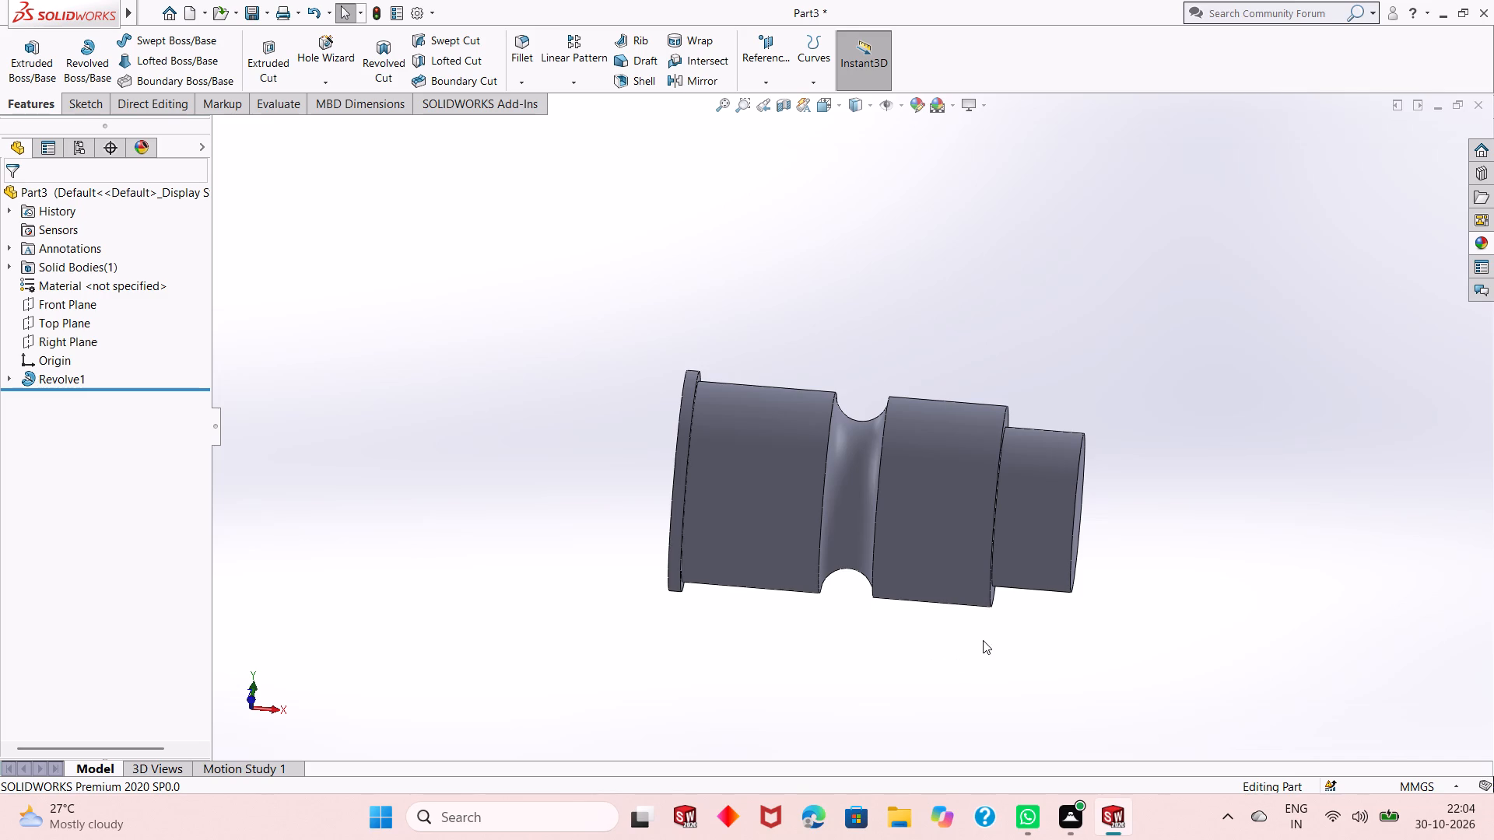
{"action": "middle_click_drag", "start_coordinate": [995, 645], "coordinate": [945, 488]}
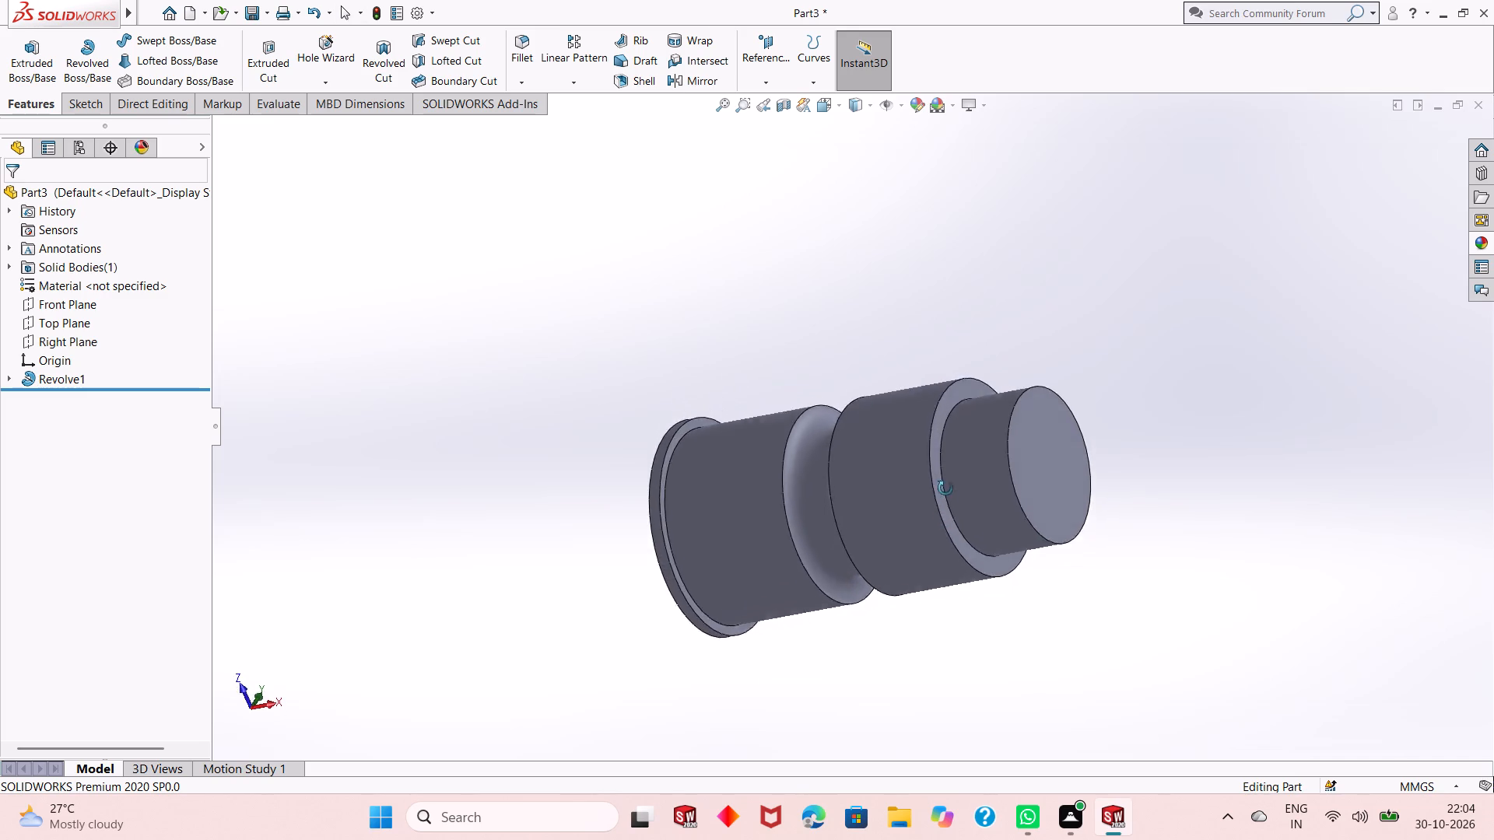
{"action": "middle_click_drag", "start_coordinate": [945, 488], "coordinate": [1093, 396]}
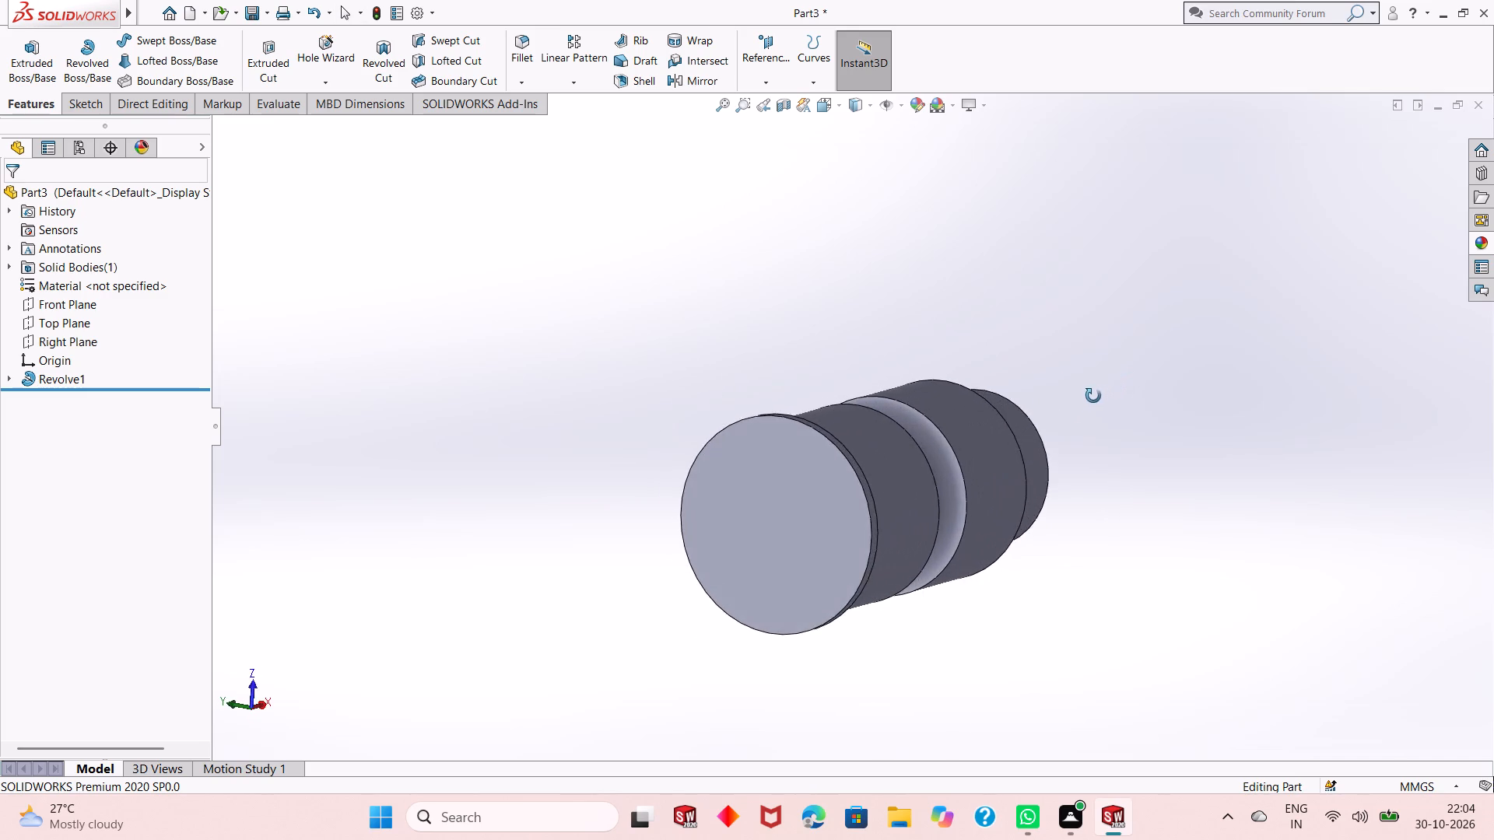
{"action": "middle_click_drag", "start_coordinate": [1093, 396], "coordinate": [1017, 576]}
{"action": "middle_click_drag", "start_coordinate": [850, 684], "coordinate": [886, 640]}
{"action": "scroll", "coordinate": [886, 640], "scroll_direction": "up", "scroll_amount": 1}
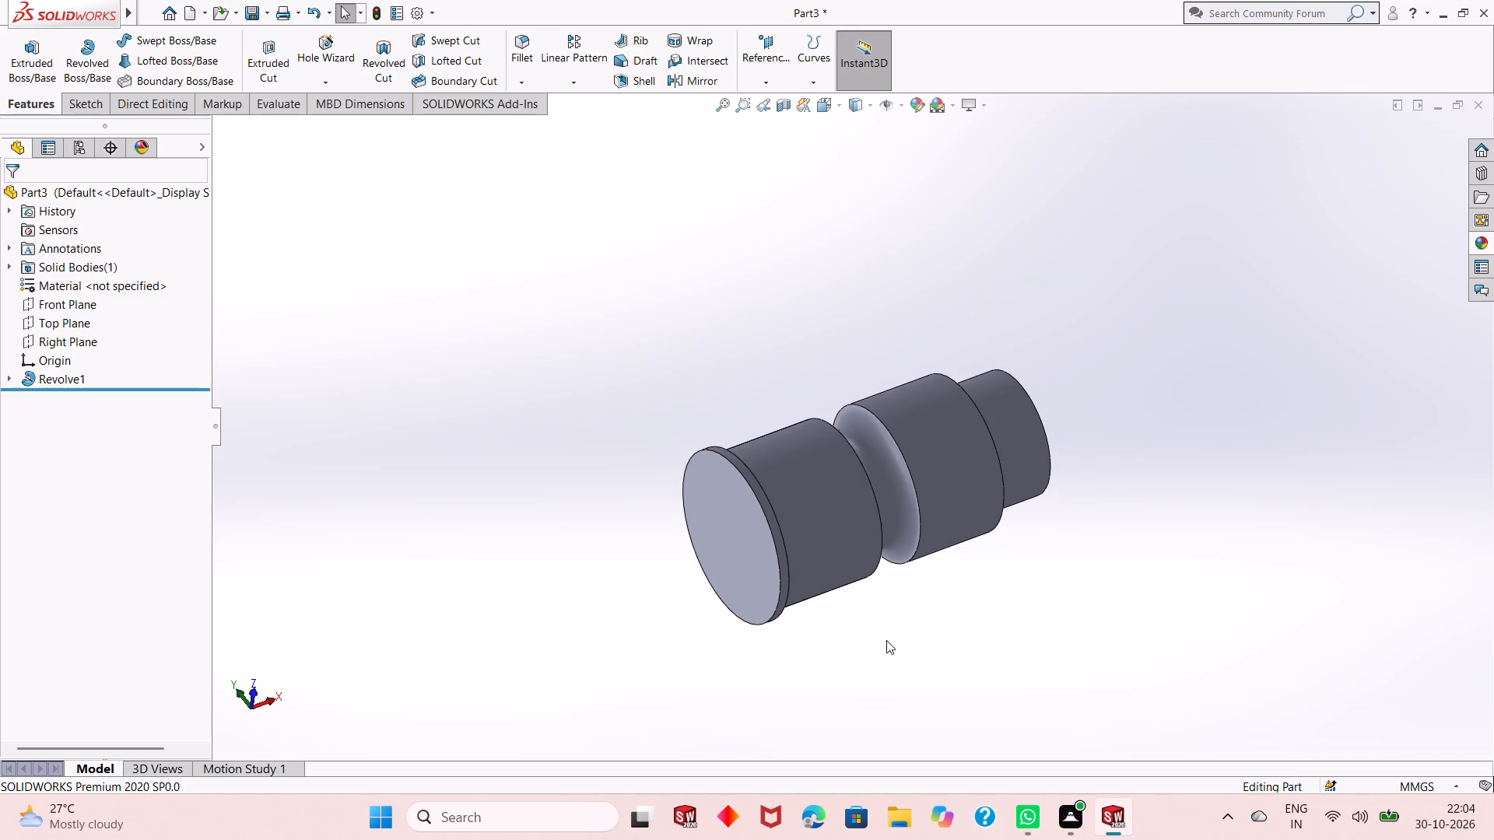
{"action": "middle_click_drag", "start_coordinate": [919, 596], "coordinate": [942, 514]}
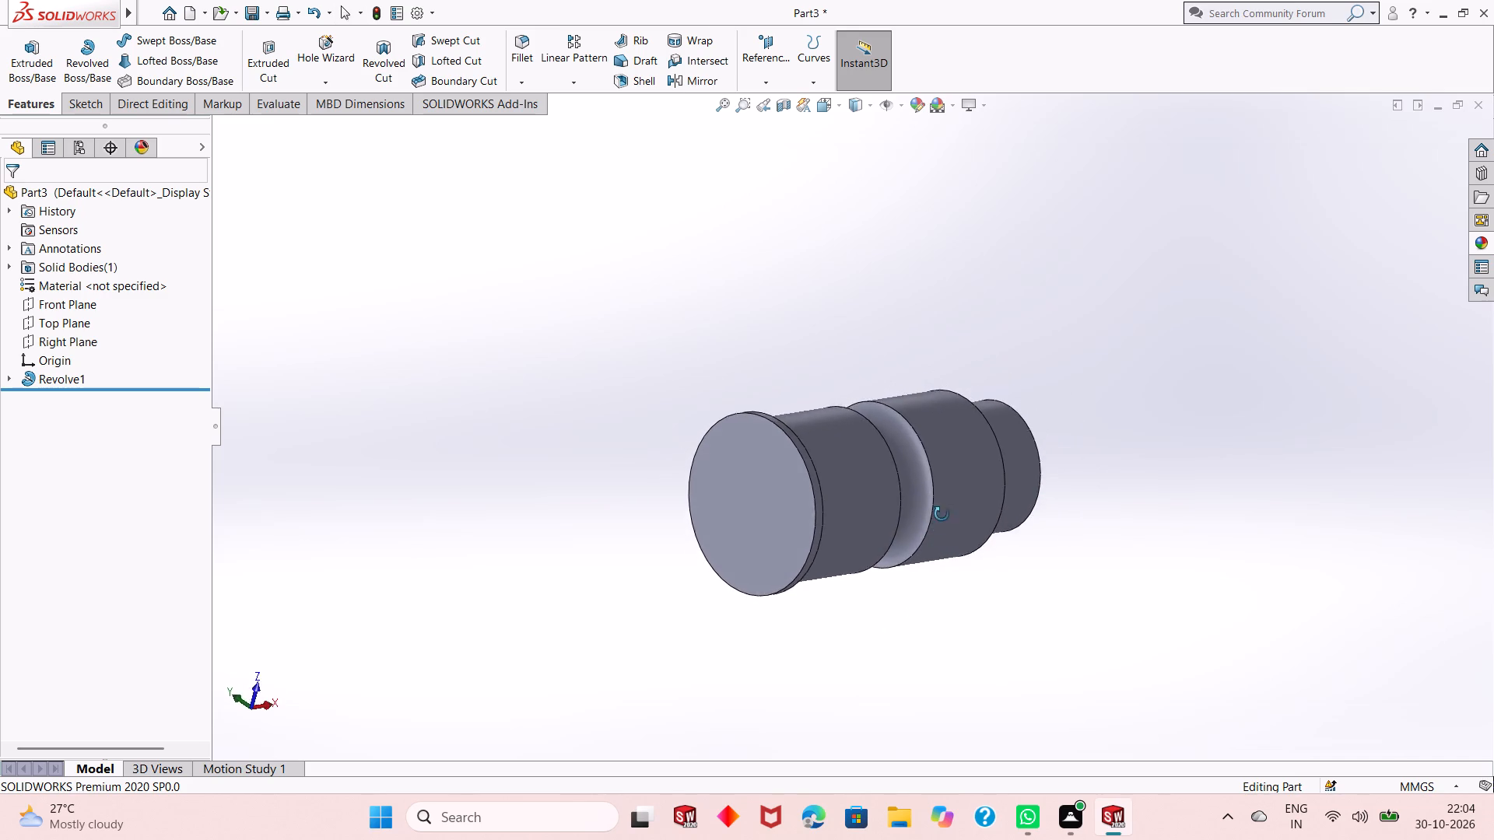
{"action": "middle_click_drag", "start_coordinate": [942, 514], "coordinate": [832, 515]}
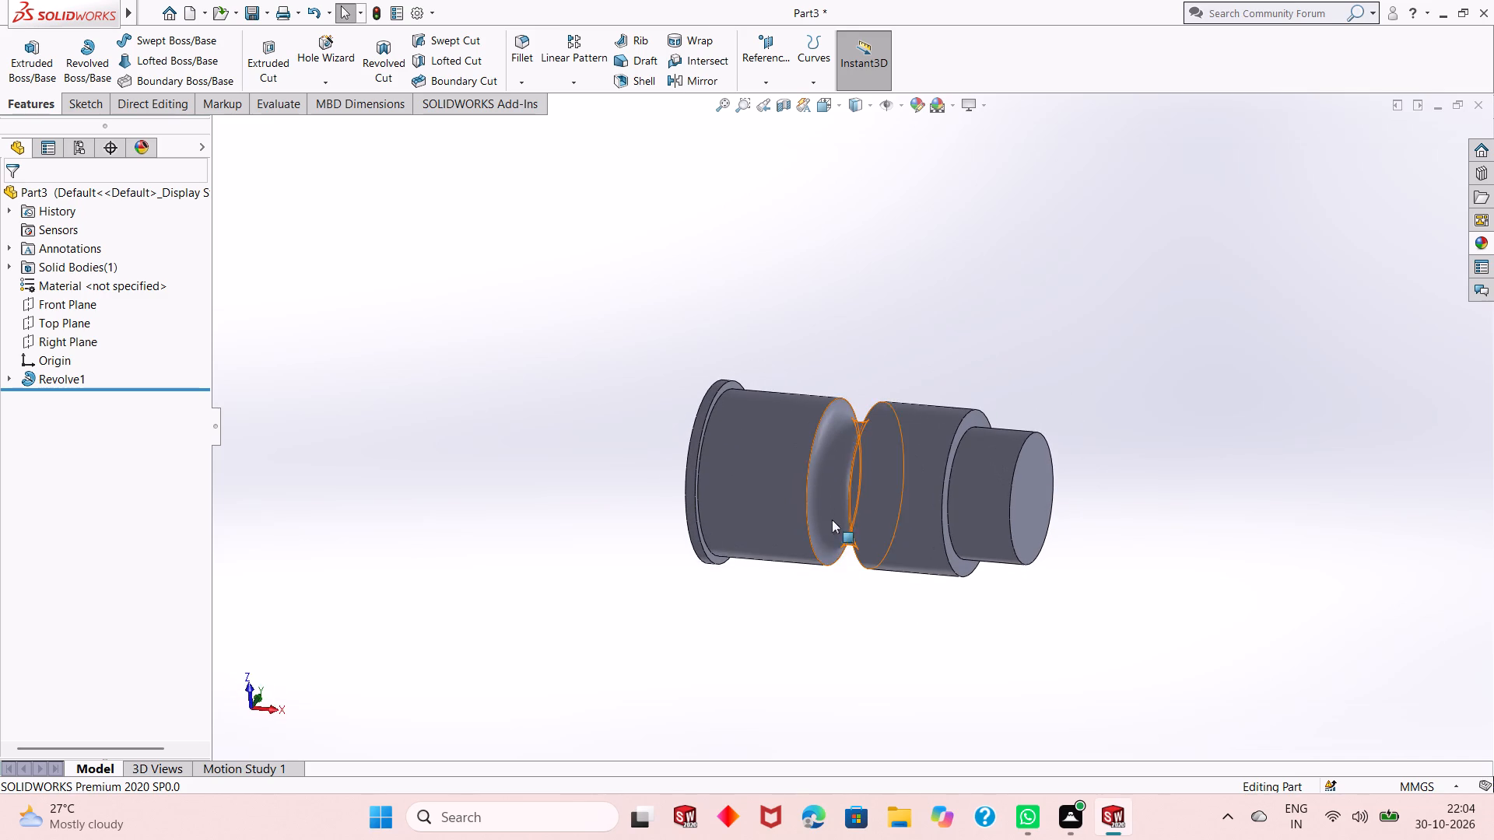
{"action": "scroll", "coordinate": [829, 423], "scroll_direction": "down", "scroll_amount": 2}
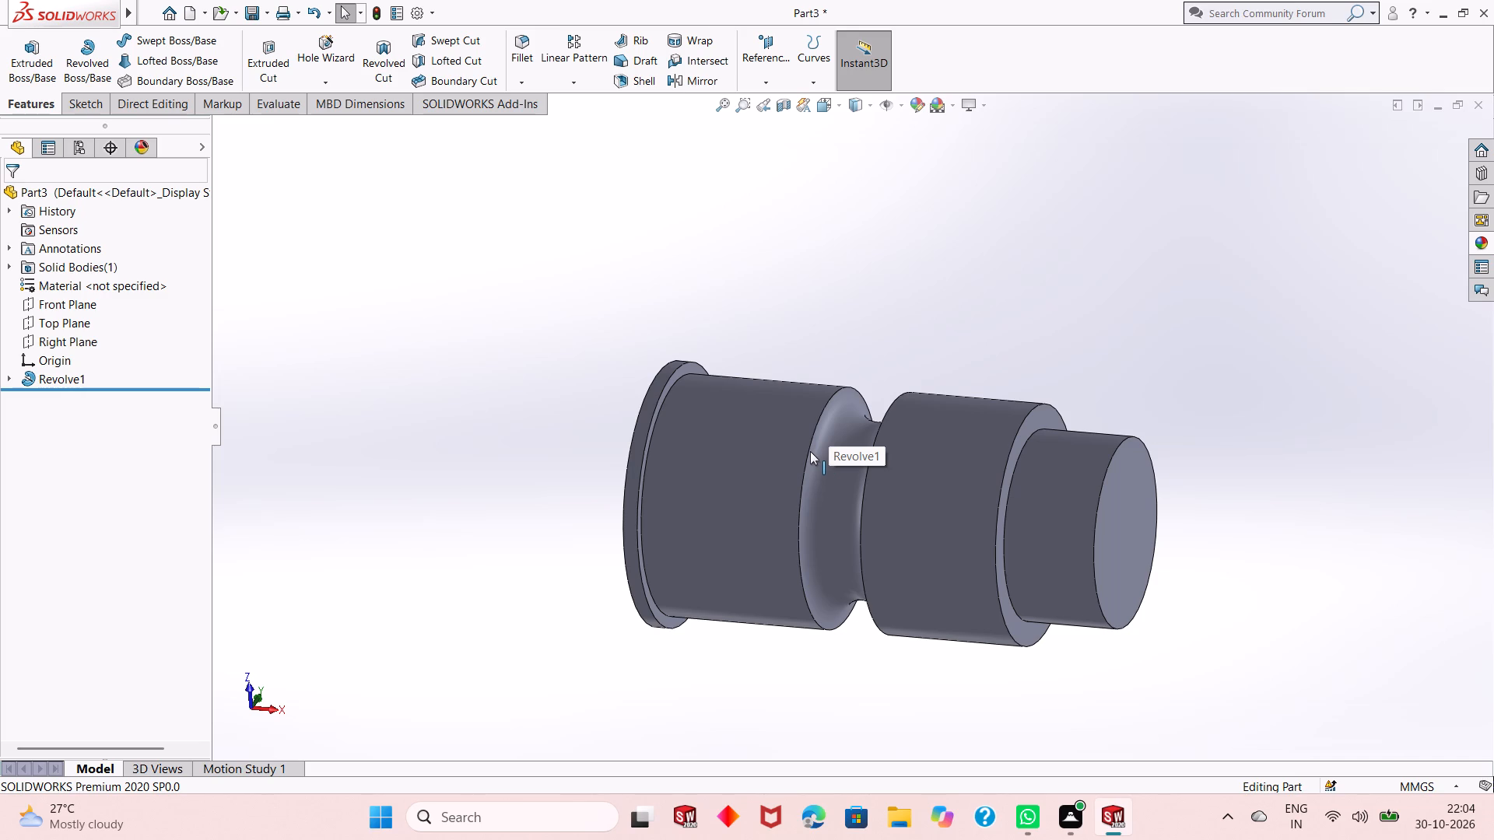
{"action": "scroll", "coordinate": [861, 545], "scroll_direction": "up", "scroll_amount": 1}
{"action": "scroll", "coordinate": [924, 486], "scroll_direction": "down", "scroll_amount": 1}
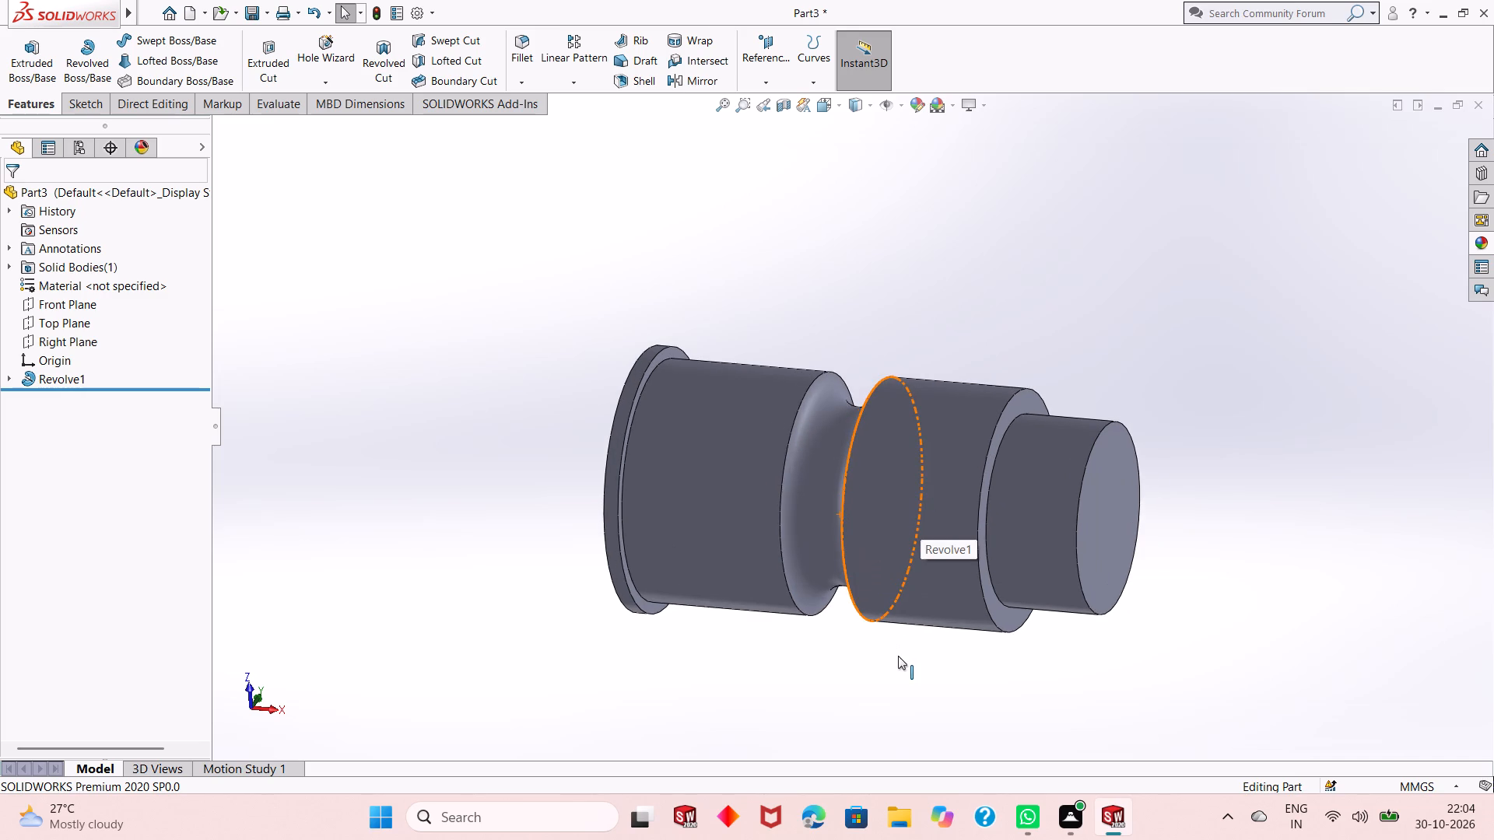
{"action": "middle_click_drag", "start_coordinate": [898, 659], "coordinate": [900, 553]}
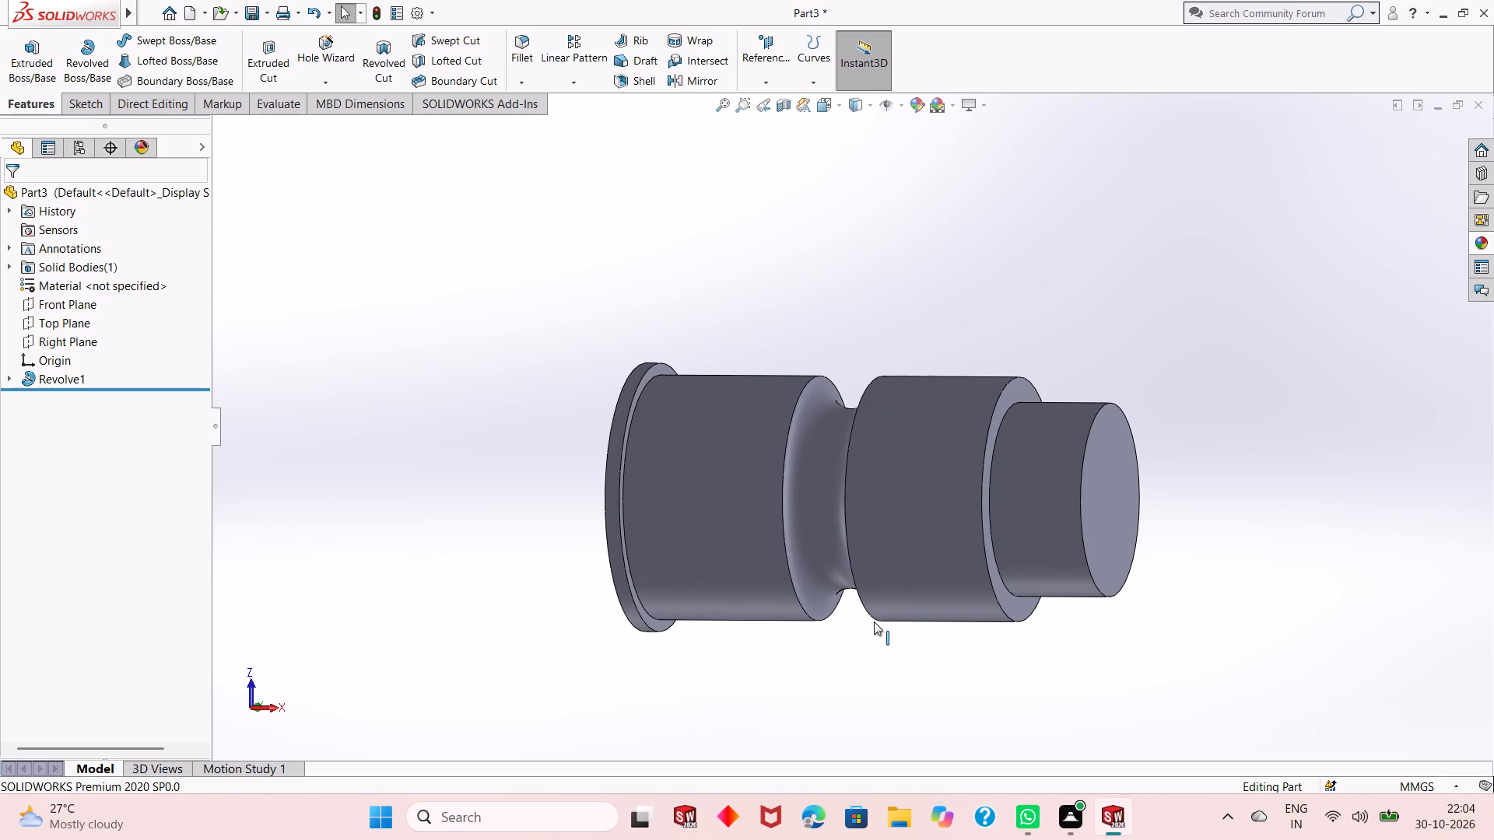
{"action": "middle_click_drag", "start_coordinate": [874, 621], "coordinate": [909, 483]}
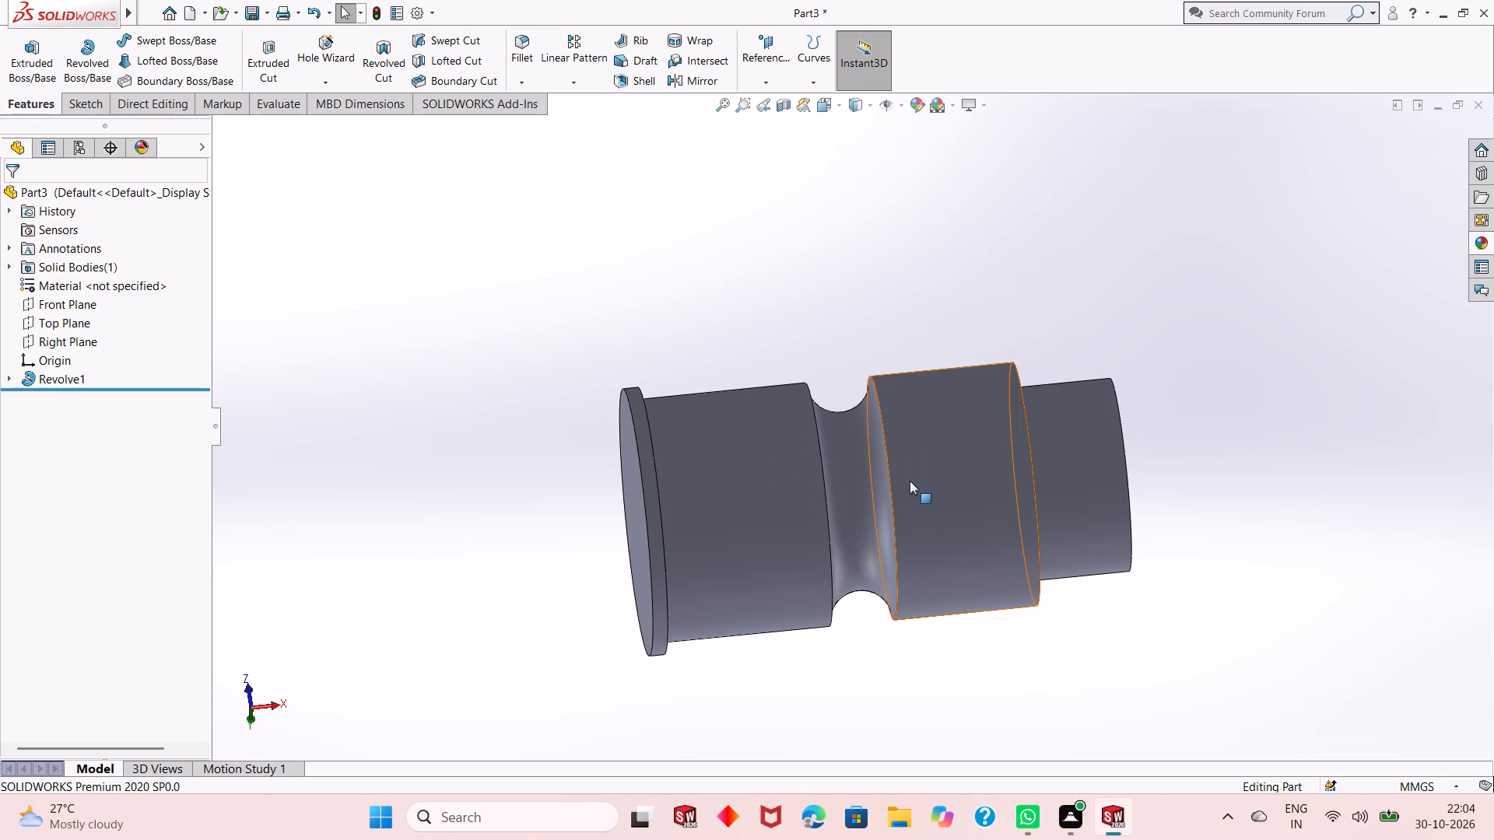
{"action": "middle_click_drag", "start_coordinate": [914, 581], "coordinate": [931, 463]}
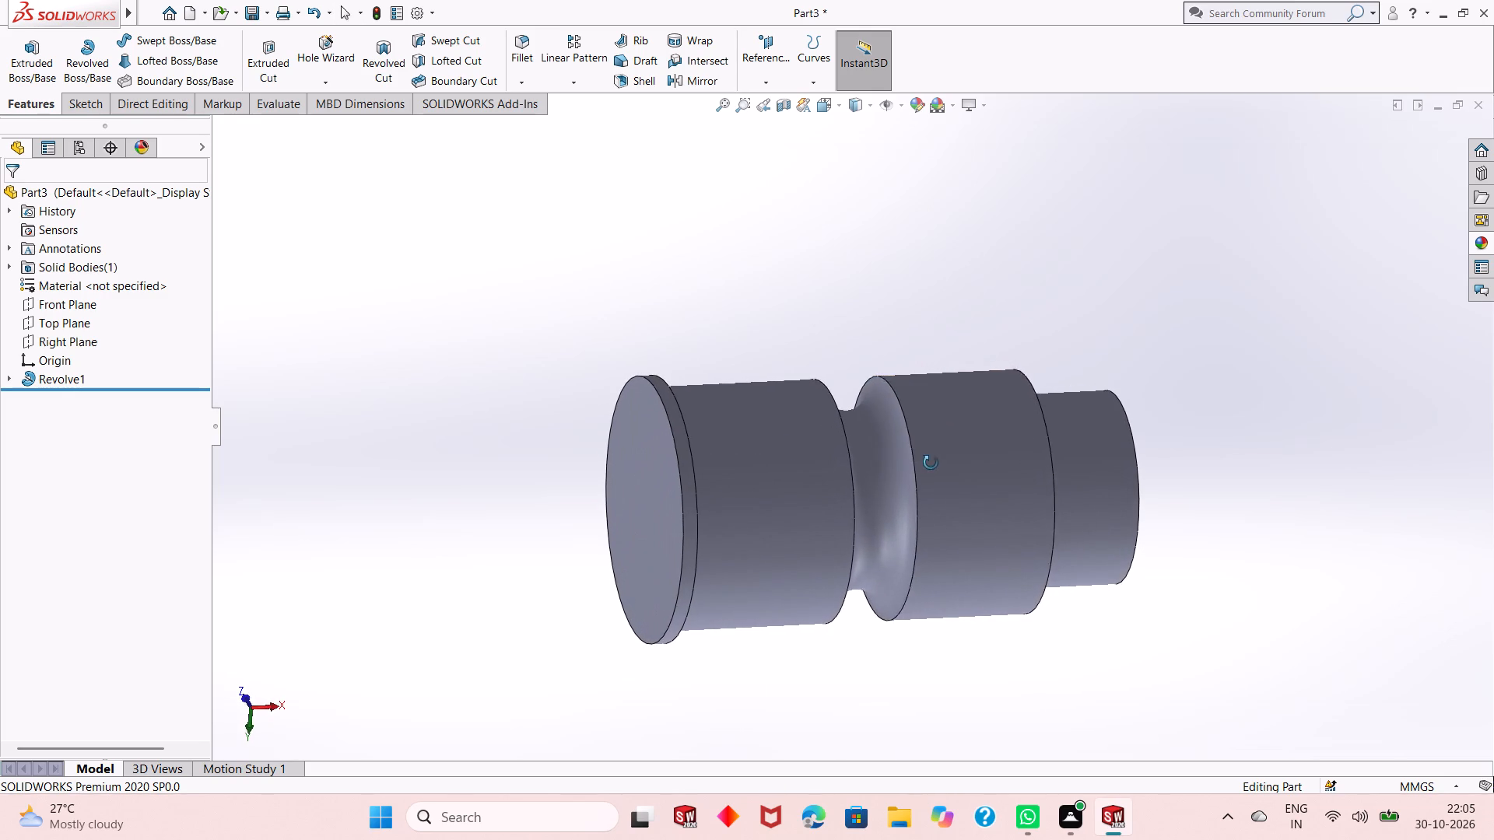
{"action": "middle_click_drag", "start_coordinate": [931, 463], "coordinate": [931, 463]}
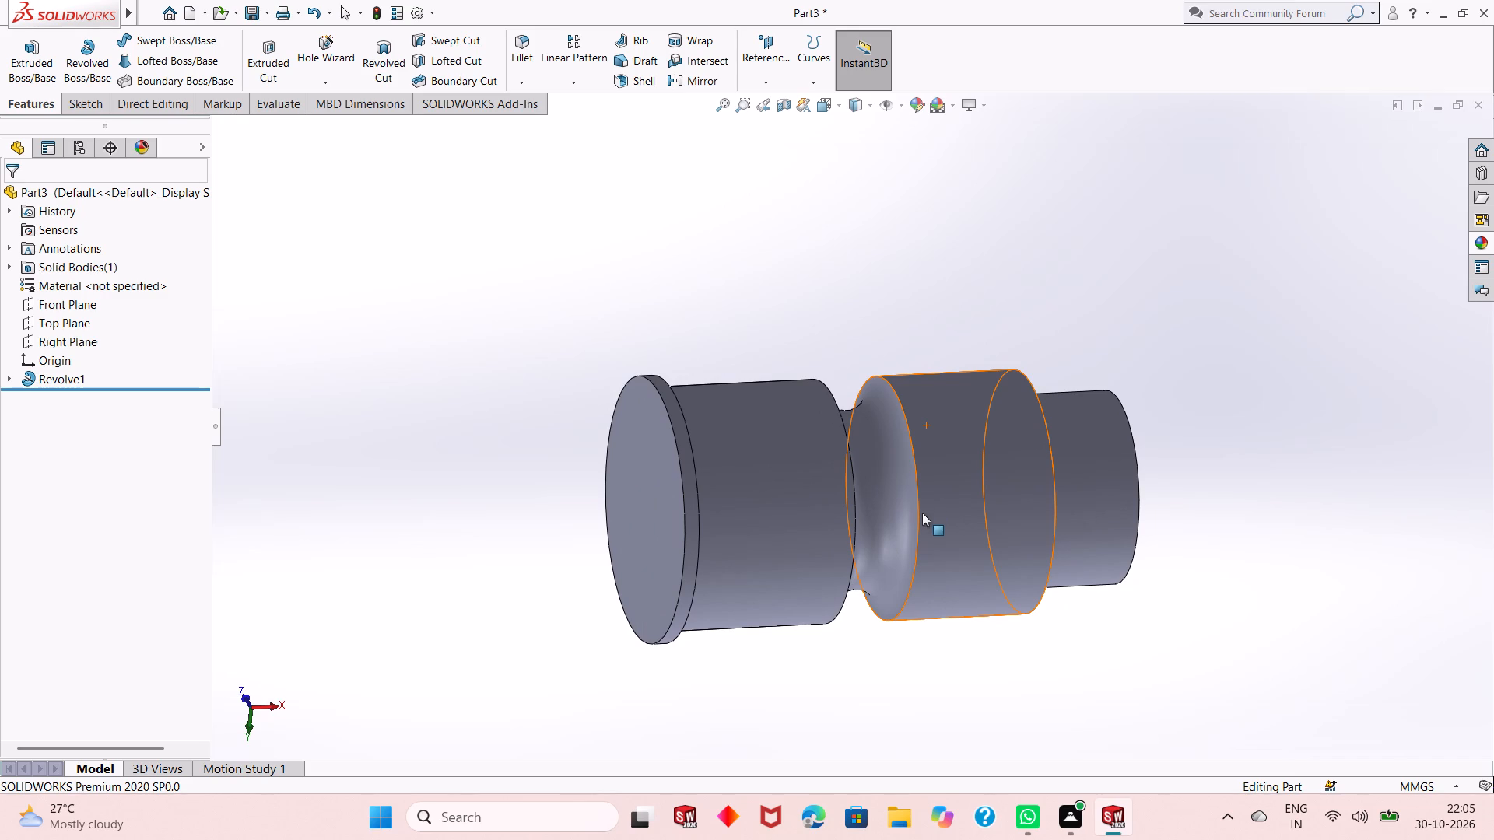
{"action": "scroll", "coordinate": [922, 513], "scroll_direction": "up", "scroll_amount": 3}
{"action": "middle_click_drag", "start_coordinate": [900, 568], "coordinate": [976, 383]}
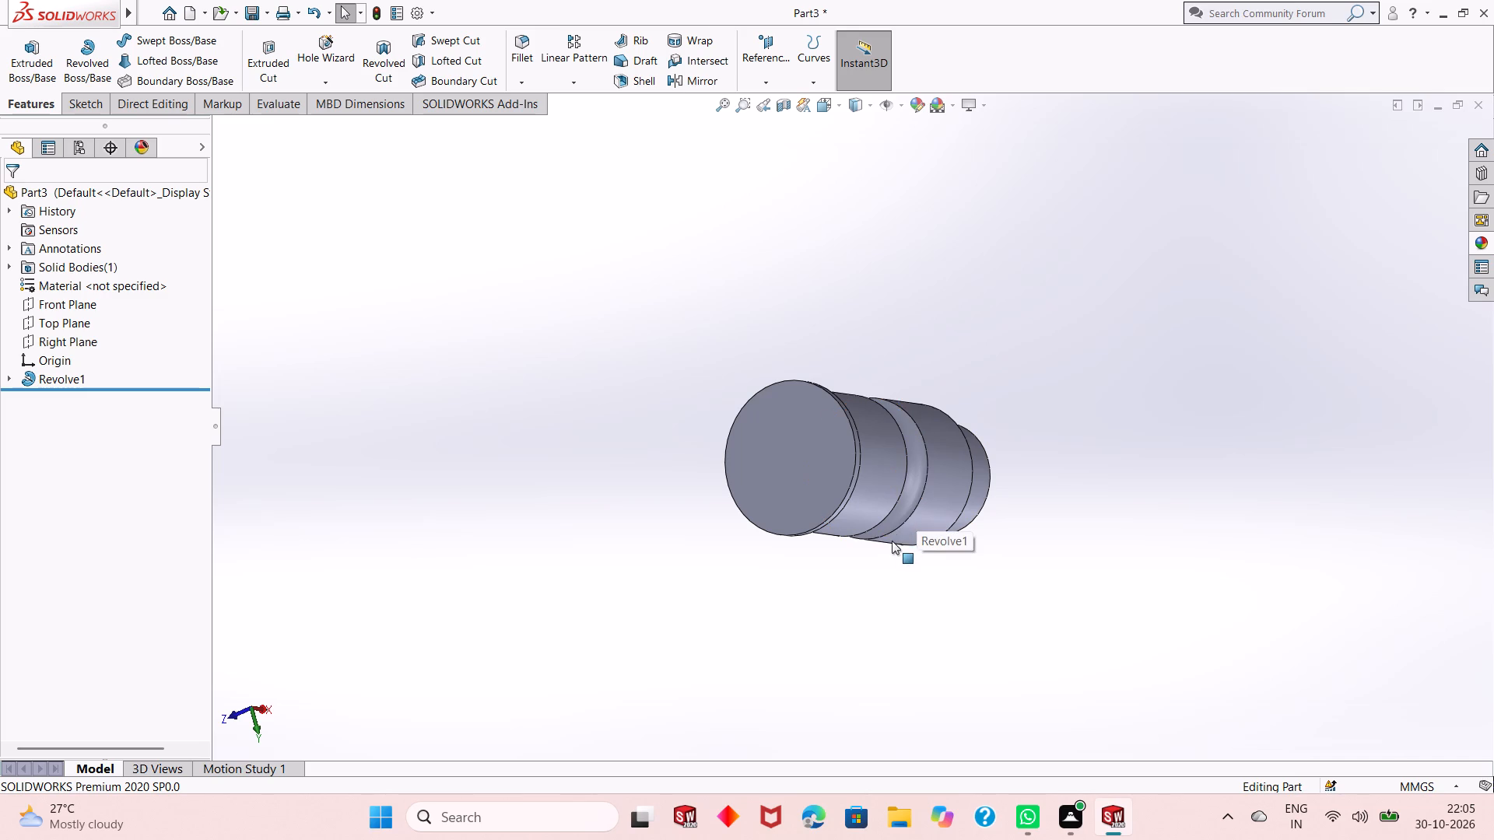
{"action": "middle_click_drag", "start_coordinate": [888, 546], "coordinate": [837, 452]}
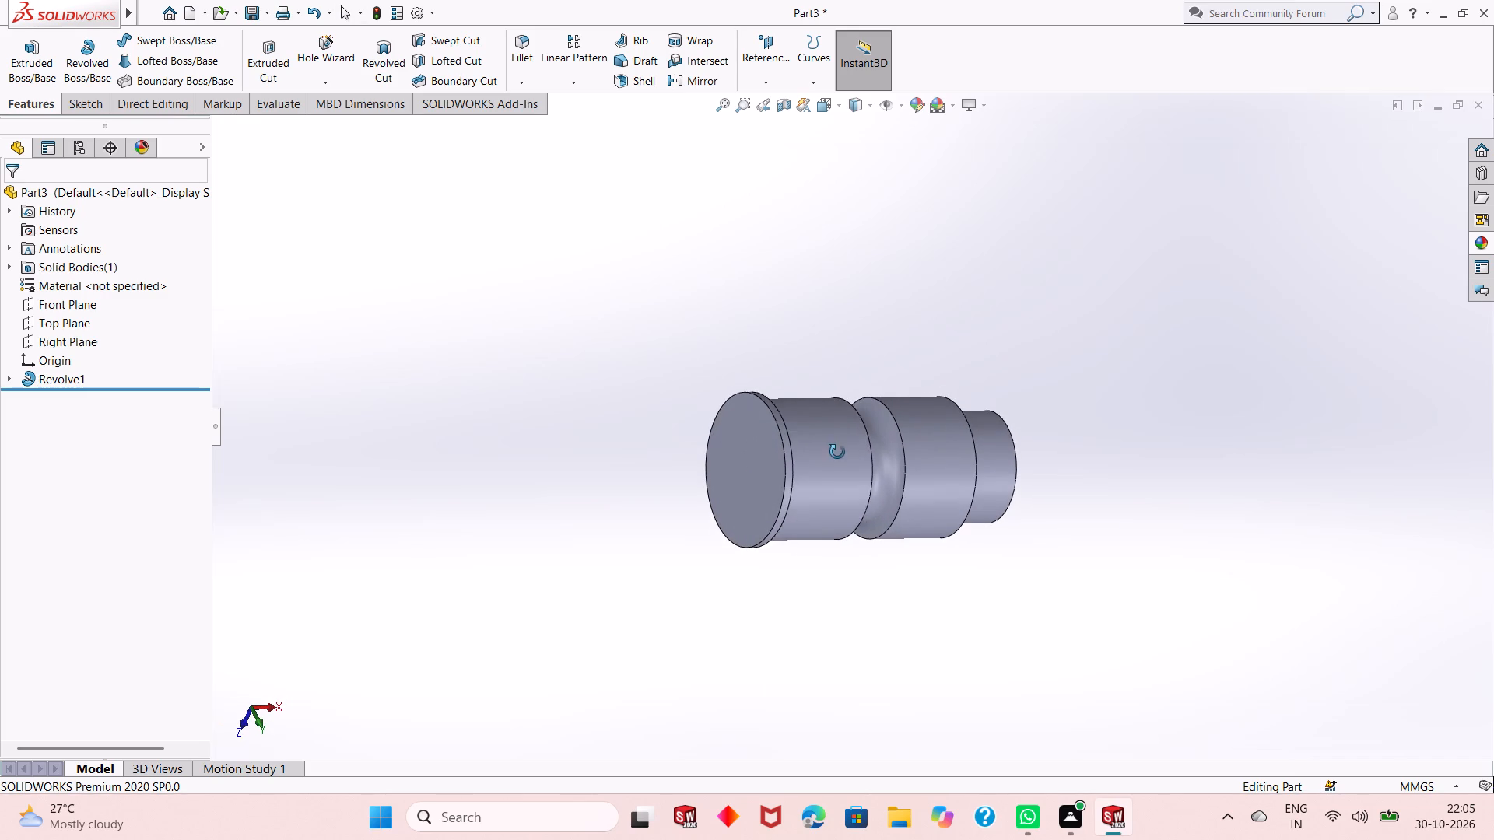
{"action": "middle_click_drag", "start_coordinate": [837, 452], "coordinate": [837, 451]}
{"action": "middle_click_drag", "start_coordinate": [816, 455], "coordinate": [790, 299]}
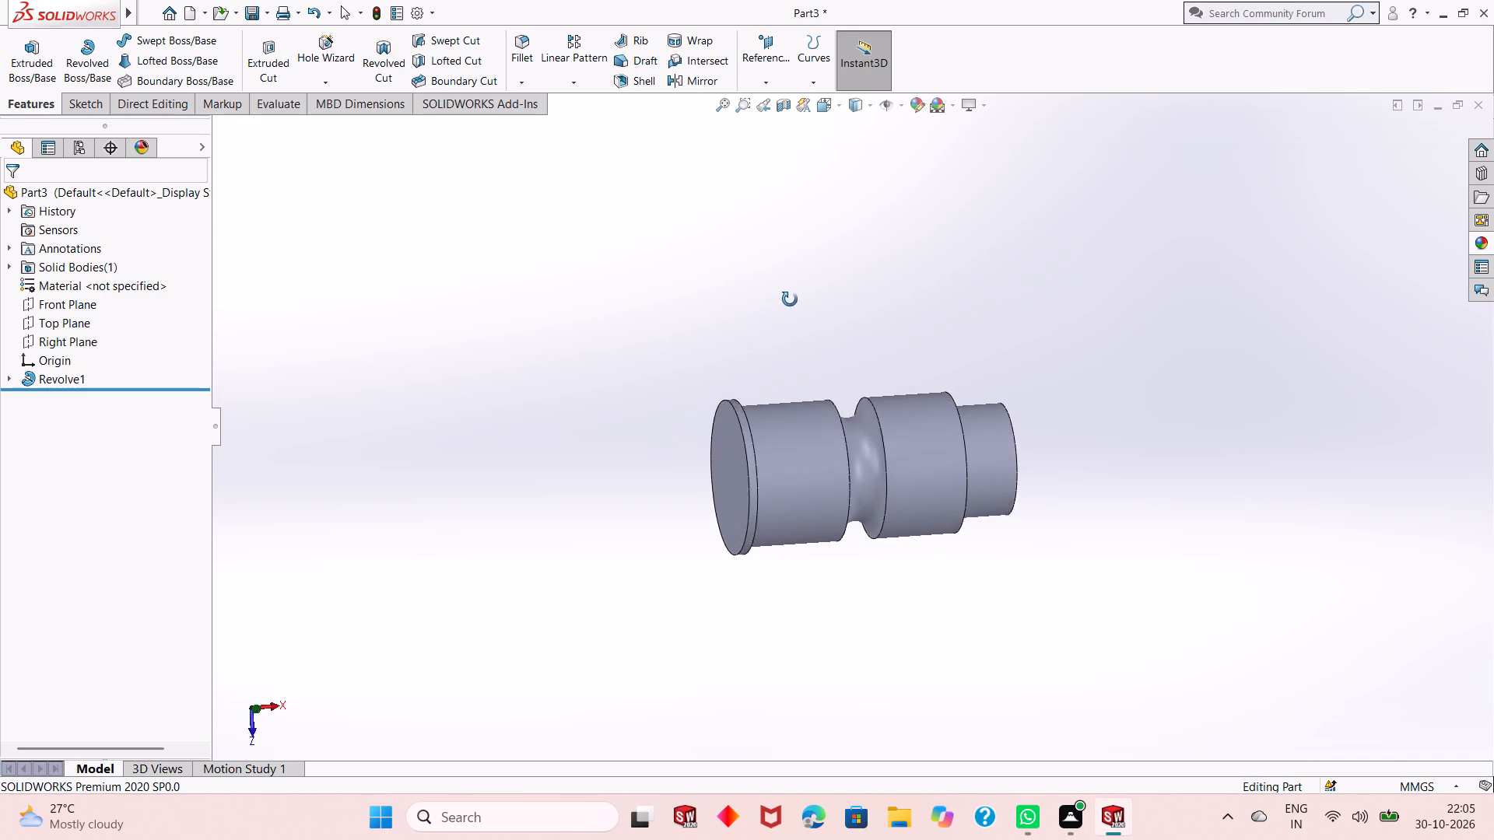
{"action": "middle_click_drag", "start_coordinate": [790, 299], "coordinate": [651, 420]}
{"action": "scroll", "coordinate": [745, 369], "scroll_direction": "down", "scroll_amount": 2}
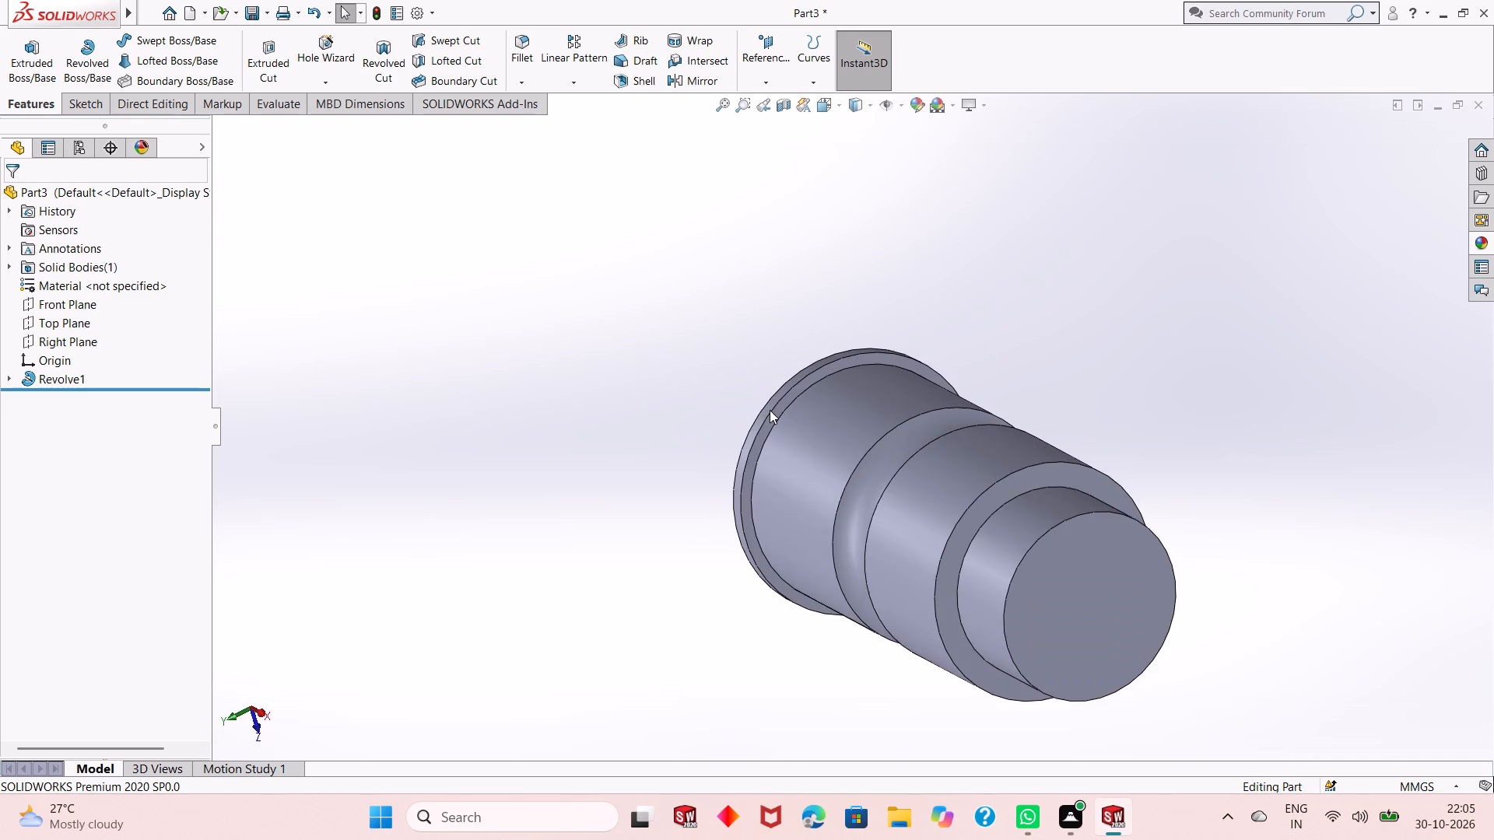
{"action": "scroll", "coordinate": [770, 410], "scroll_direction": "down", "scroll_amount": 1}
{"action": "scroll", "coordinate": [839, 472], "scroll_direction": "up", "scroll_amount": 2}
{"action": "middle_click_drag", "start_coordinate": [871, 649], "coordinate": [898, 532]}
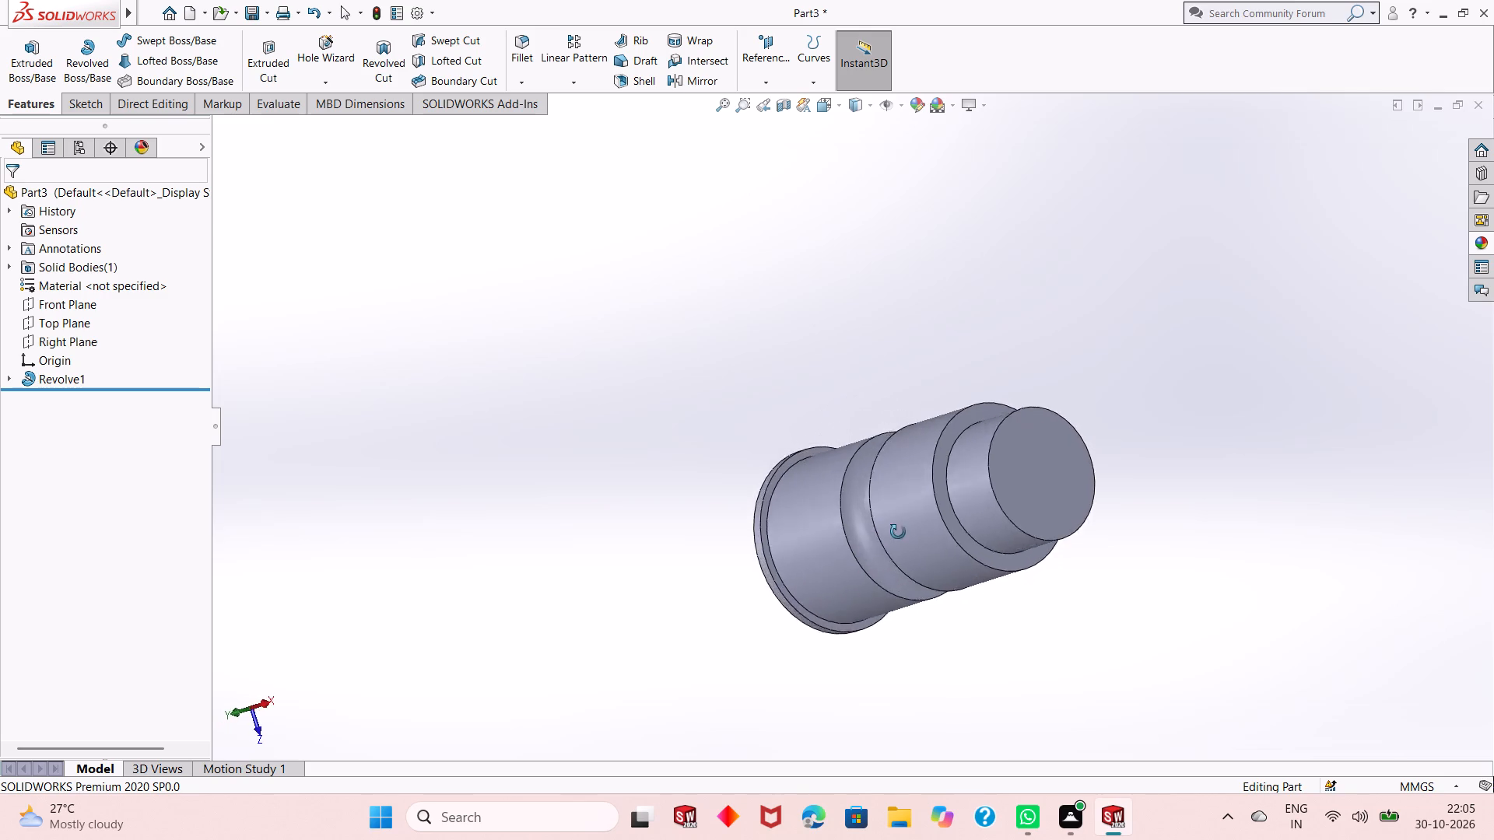
{"action": "middle_click_drag", "start_coordinate": [898, 532], "coordinate": [1091, 474]}
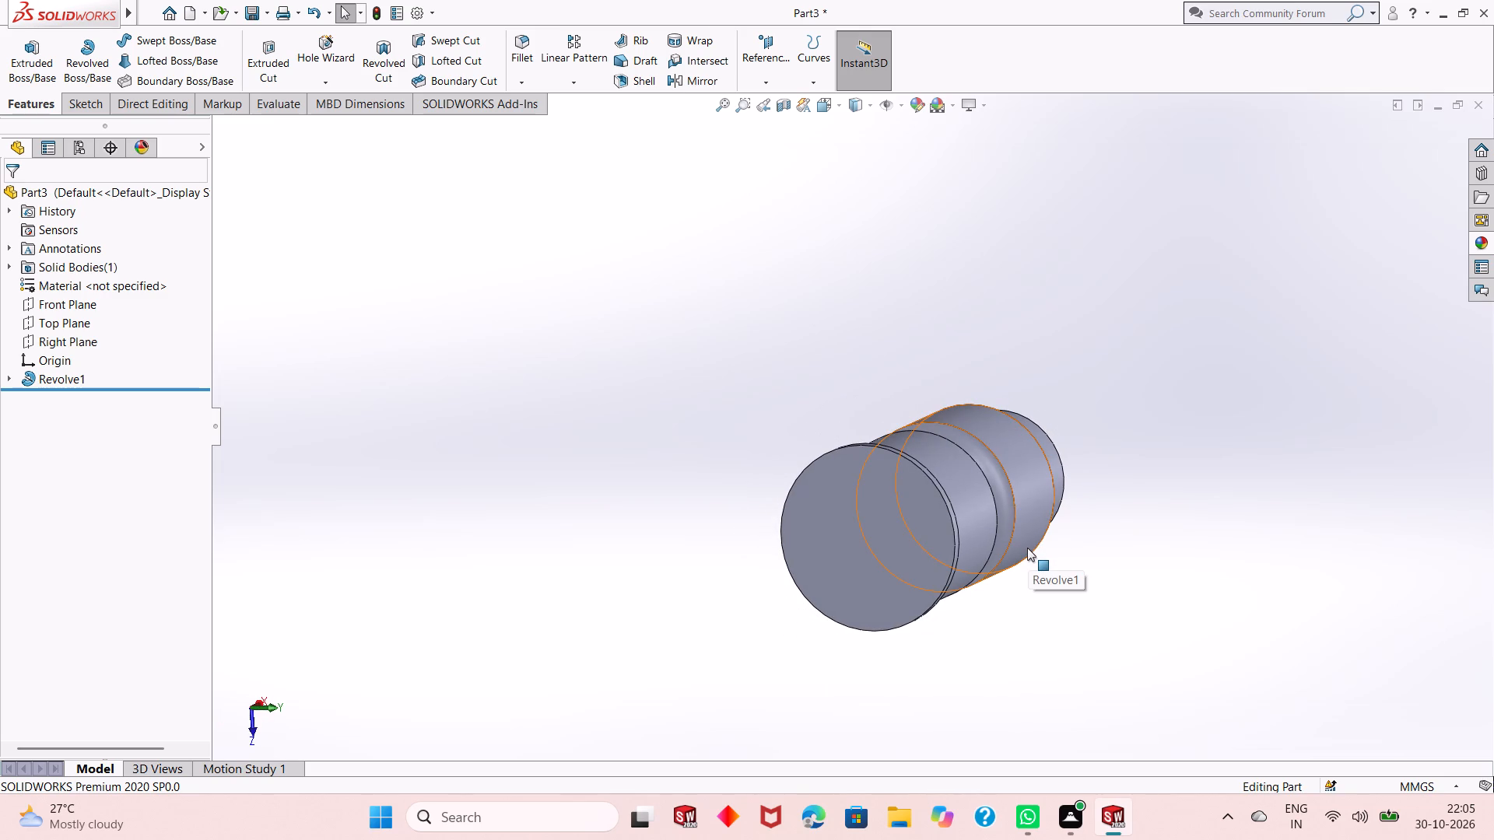
{"action": "middle_click_drag", "start_coordinate": [975, 628], "coordinate": [909, 634]}
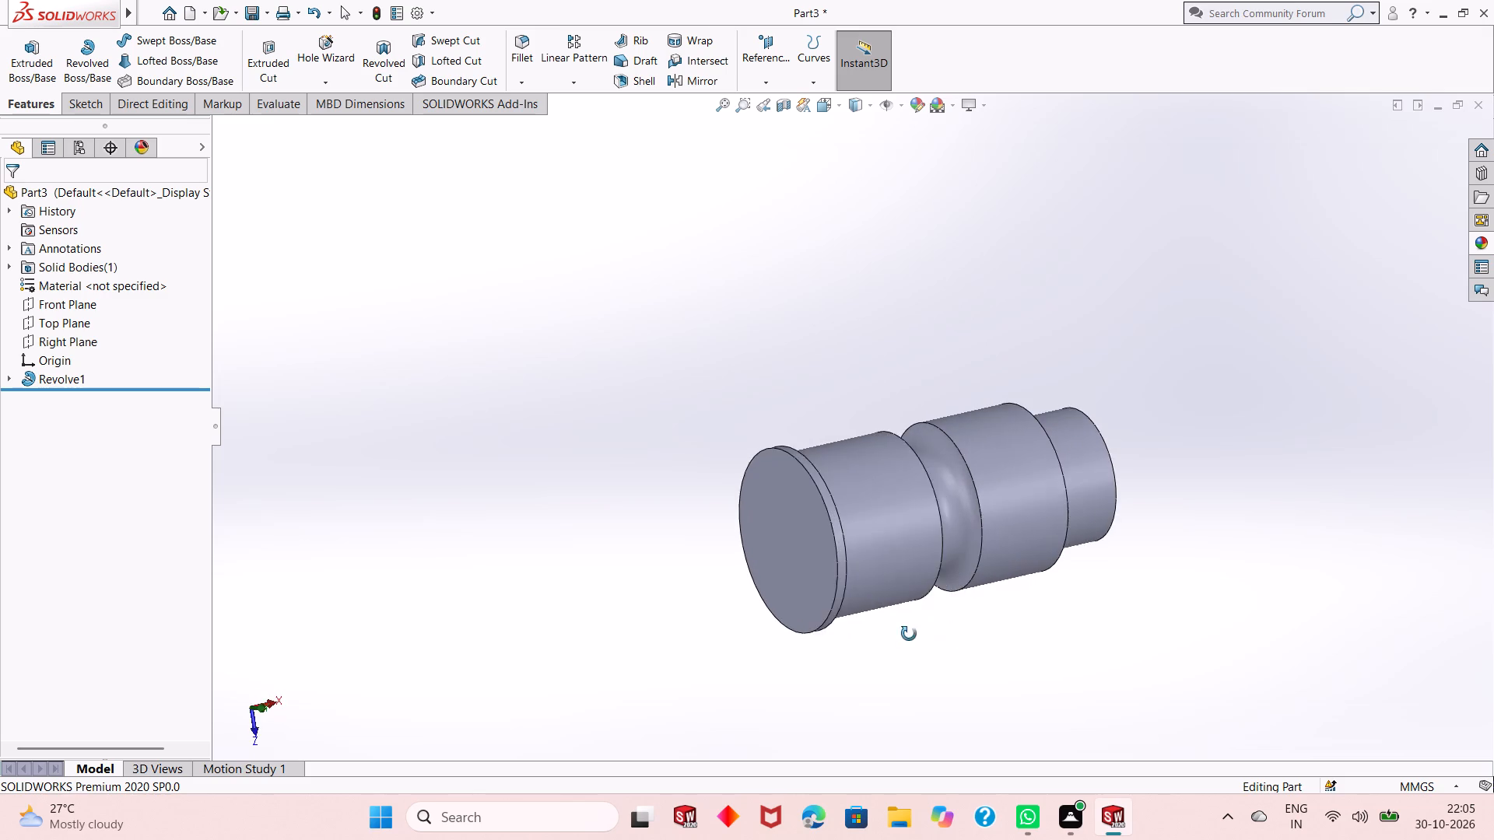
{"action": "middle_click_drag", "start_coordinate": [909, 634], "coordinate": [950, 520]}
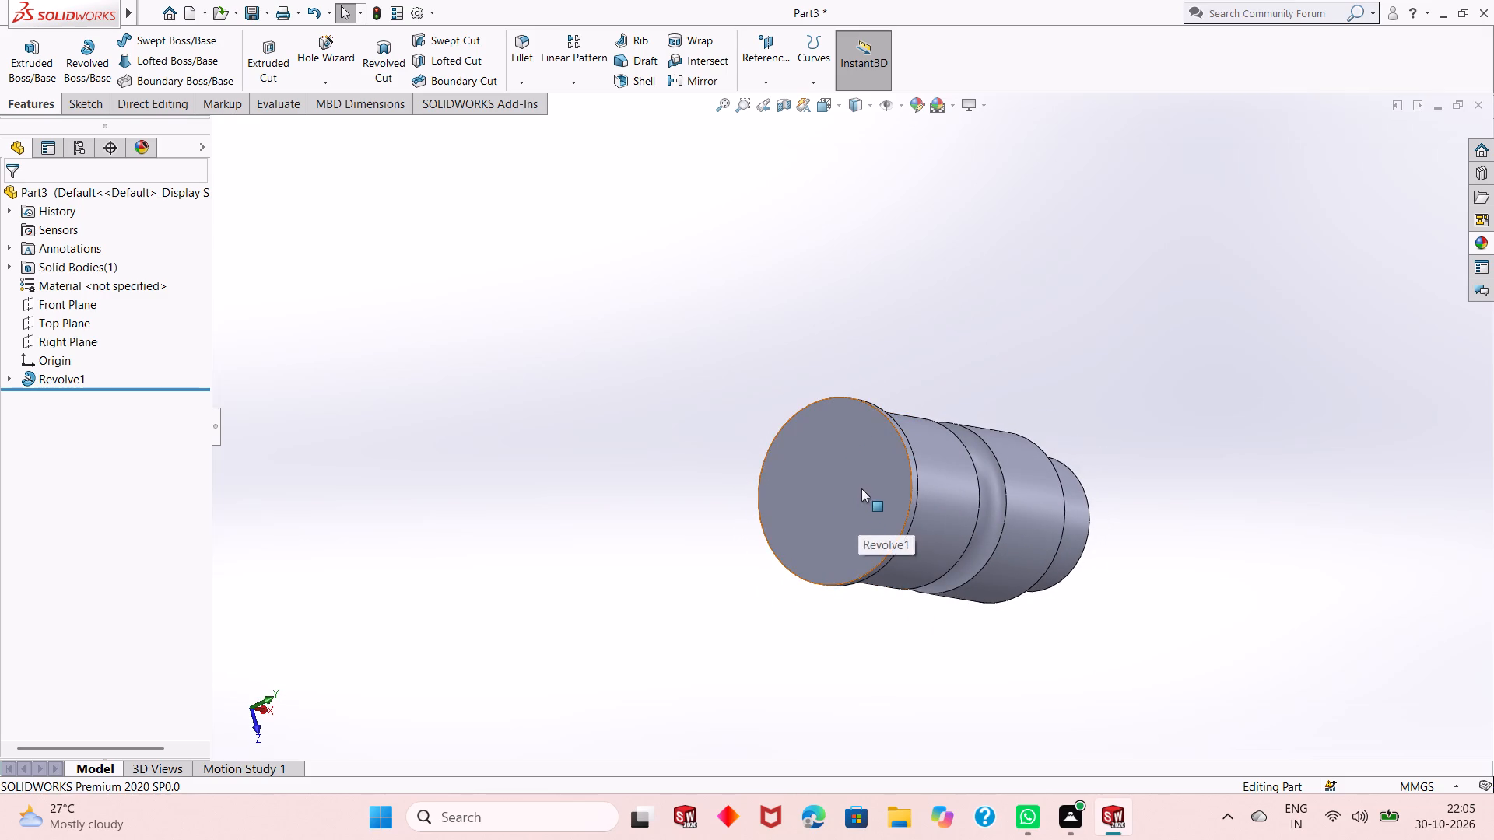
Start a new sketch on the flat end face of the 5 mm flange and view it face-on.
{"action": "left_click", "coordinate": [864, 482]}
{"action": "left_click", "coordinate": [934, 432]}
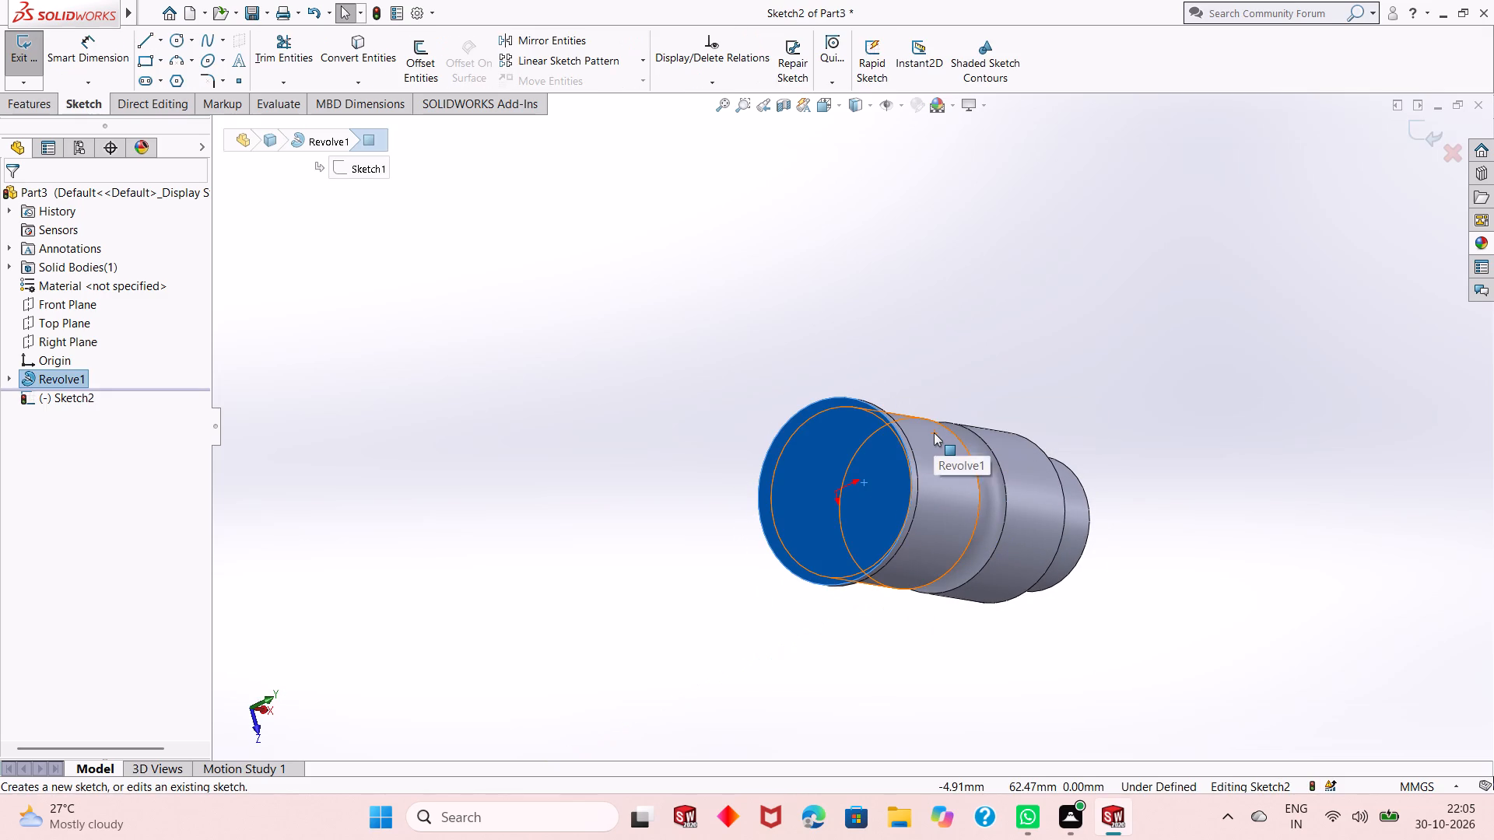
{"action": "key", "text": "ctrl+8"}
{"action": "scroll", "coordinate": [911, 535], "scroll_direction": "up", "scroll_amount": 2}
{"action": "key", "text": "Escape"}
{"action": "scroll", "coordinate": [909, 551], "scroll_direction": "up", "scroll_amount": 2}
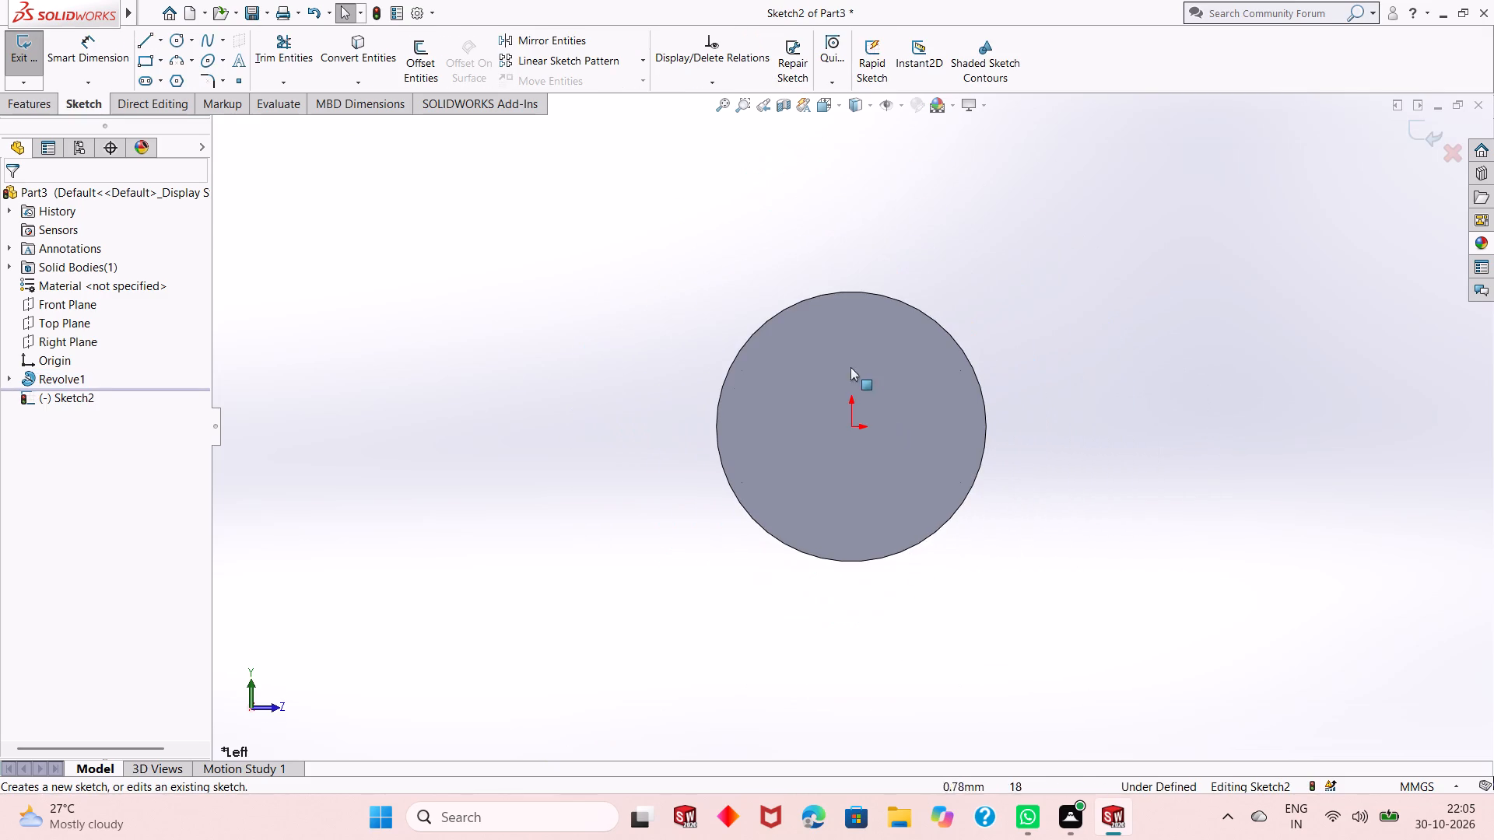
{"action": "scroll", "coordinate": [745, 303], "scroll_direction": "down", "scroll_amount": 1}
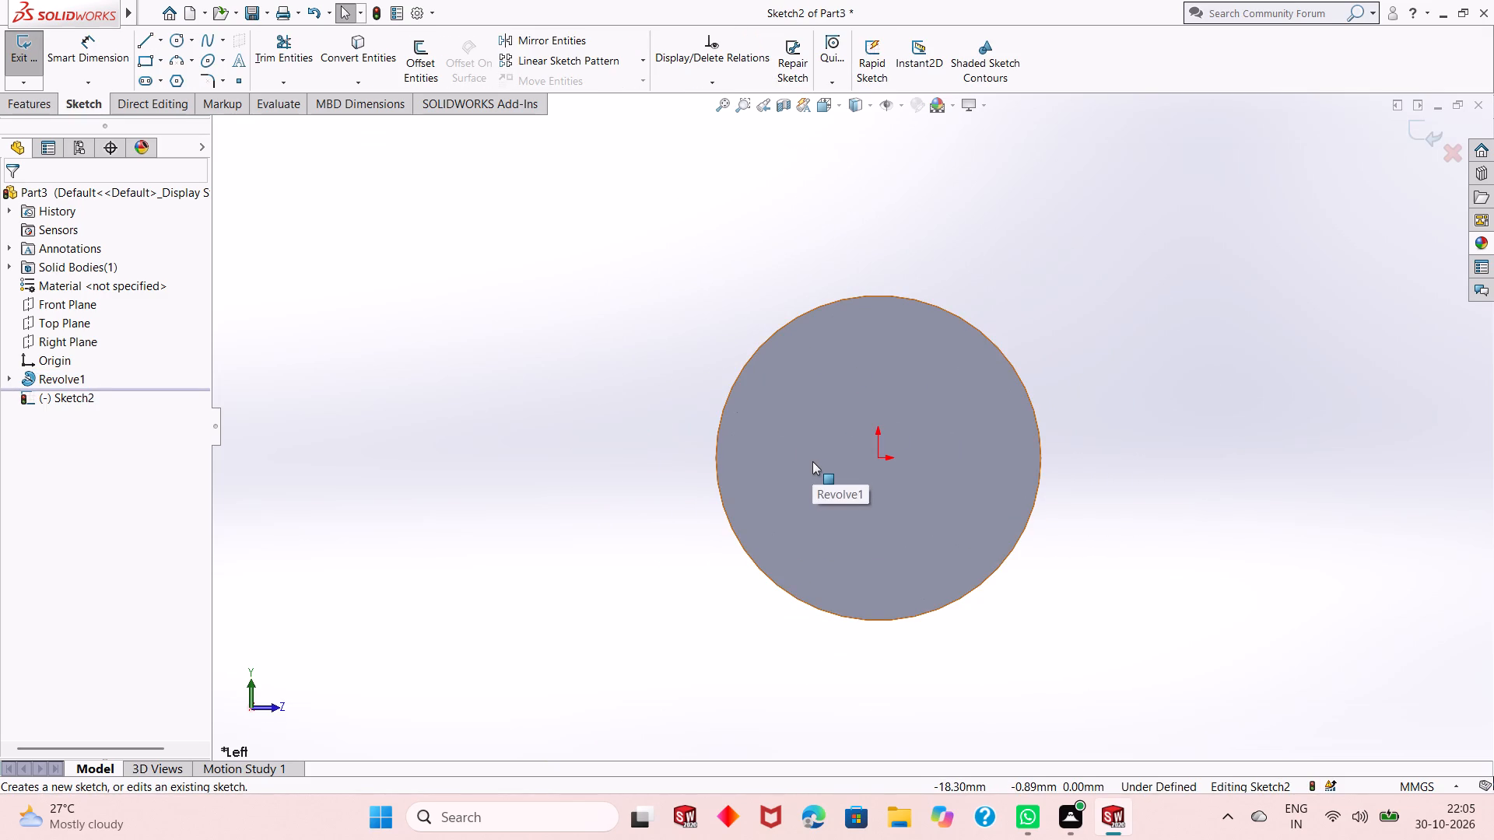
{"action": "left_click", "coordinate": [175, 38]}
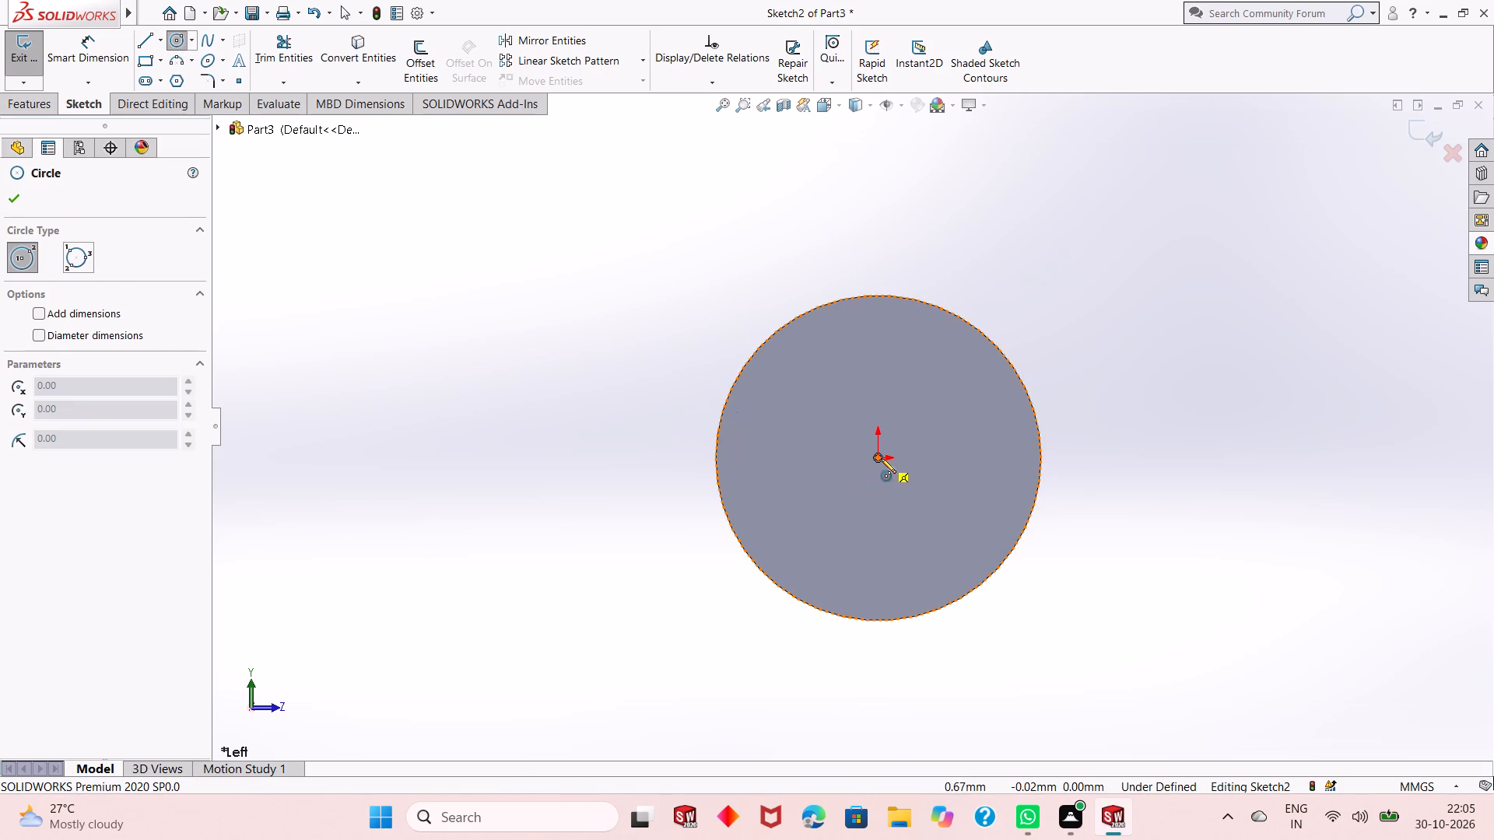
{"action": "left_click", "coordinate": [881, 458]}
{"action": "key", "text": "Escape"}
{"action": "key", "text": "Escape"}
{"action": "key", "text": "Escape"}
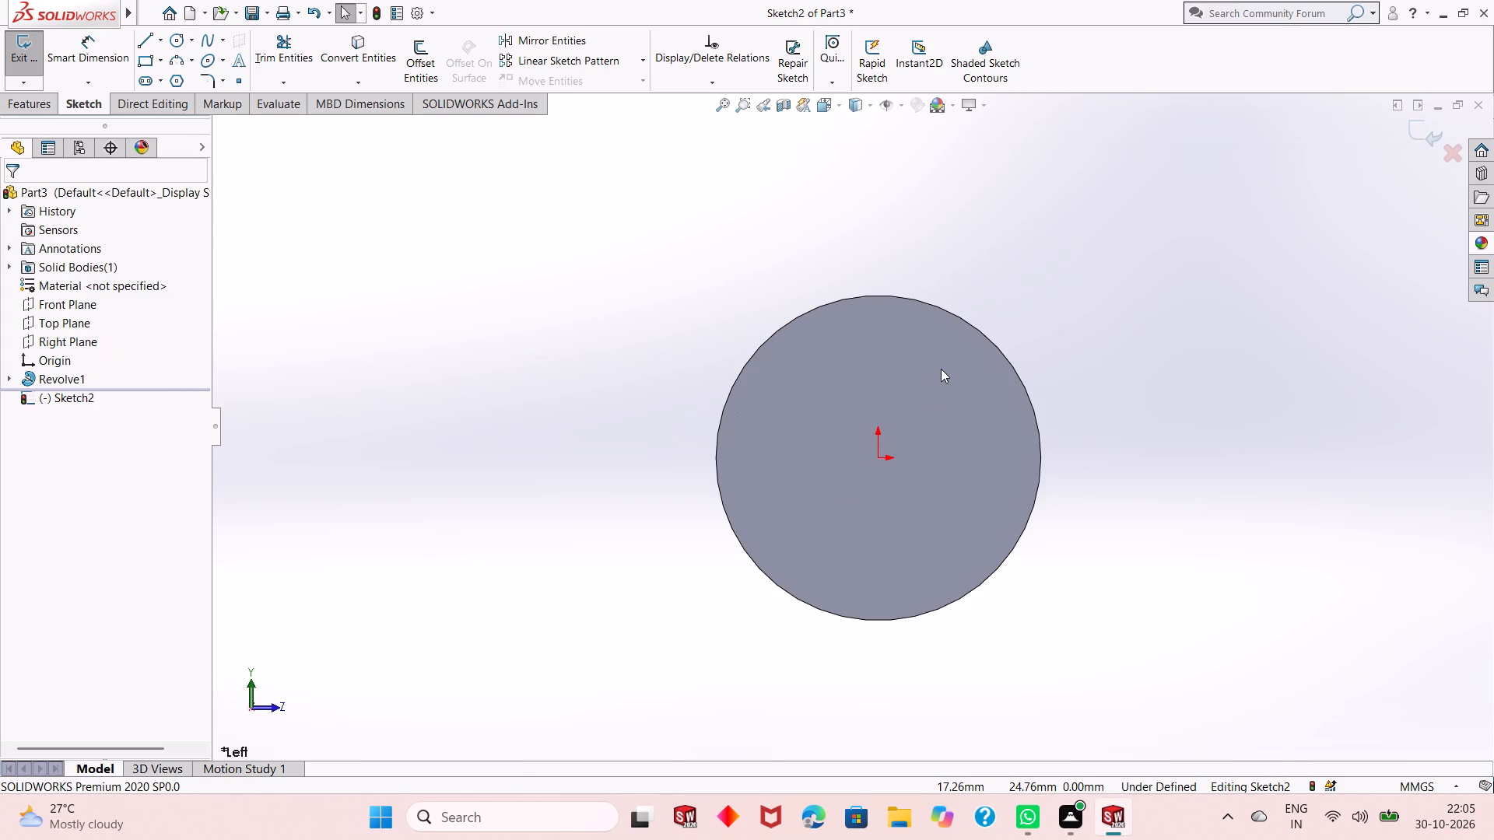
Sketch a circle centred on the origin, slightly larger than the flange face, with a radius of about 49.7 mm.
{"action": "left_click", "coordinate": [178, 47]}
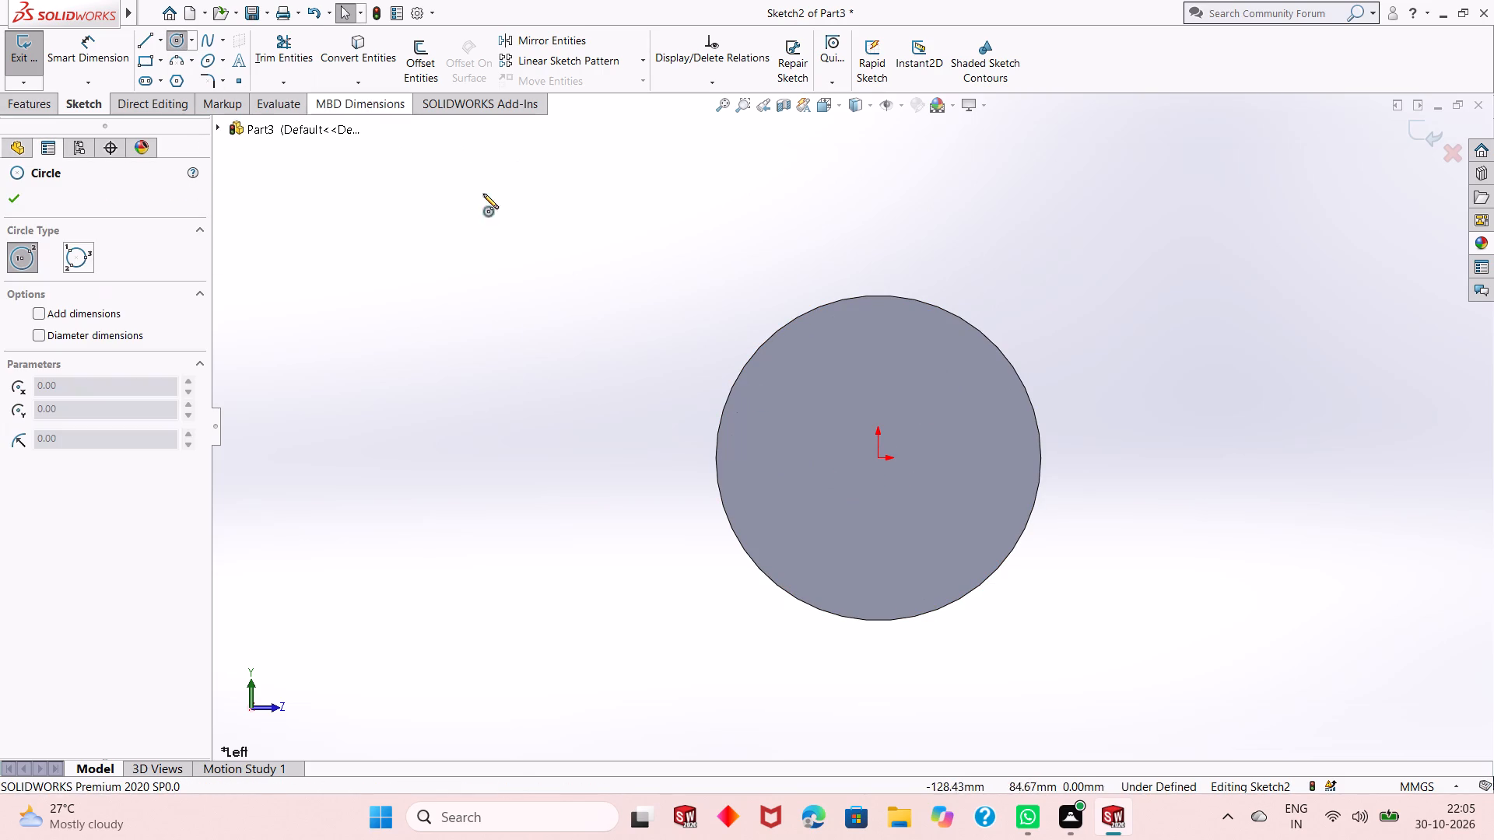
{"action": "left_click", "coordinate": [877, 458]}
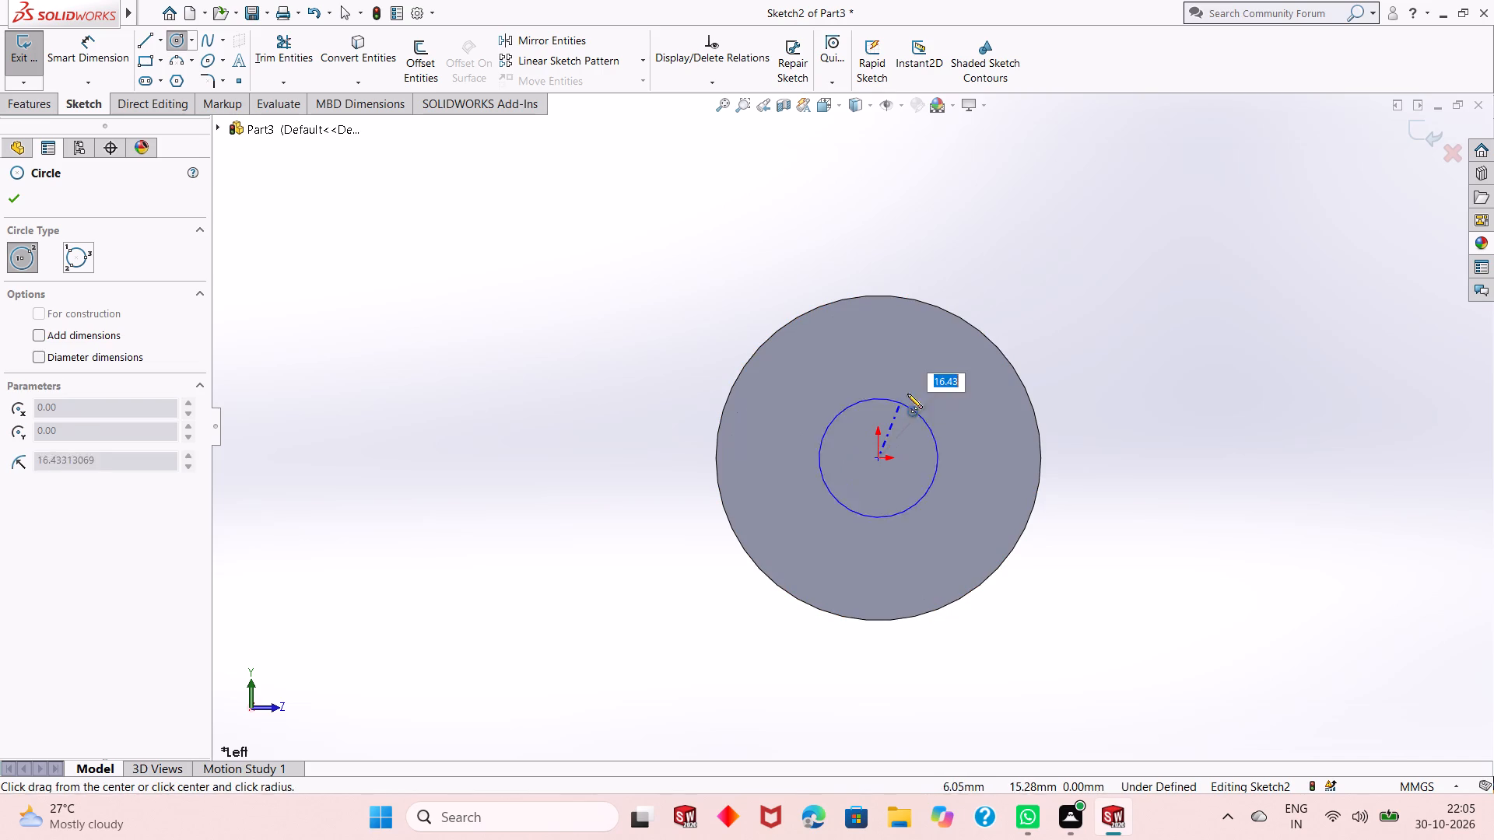
{"action": "left_click", "coordinate": [945, 292]}
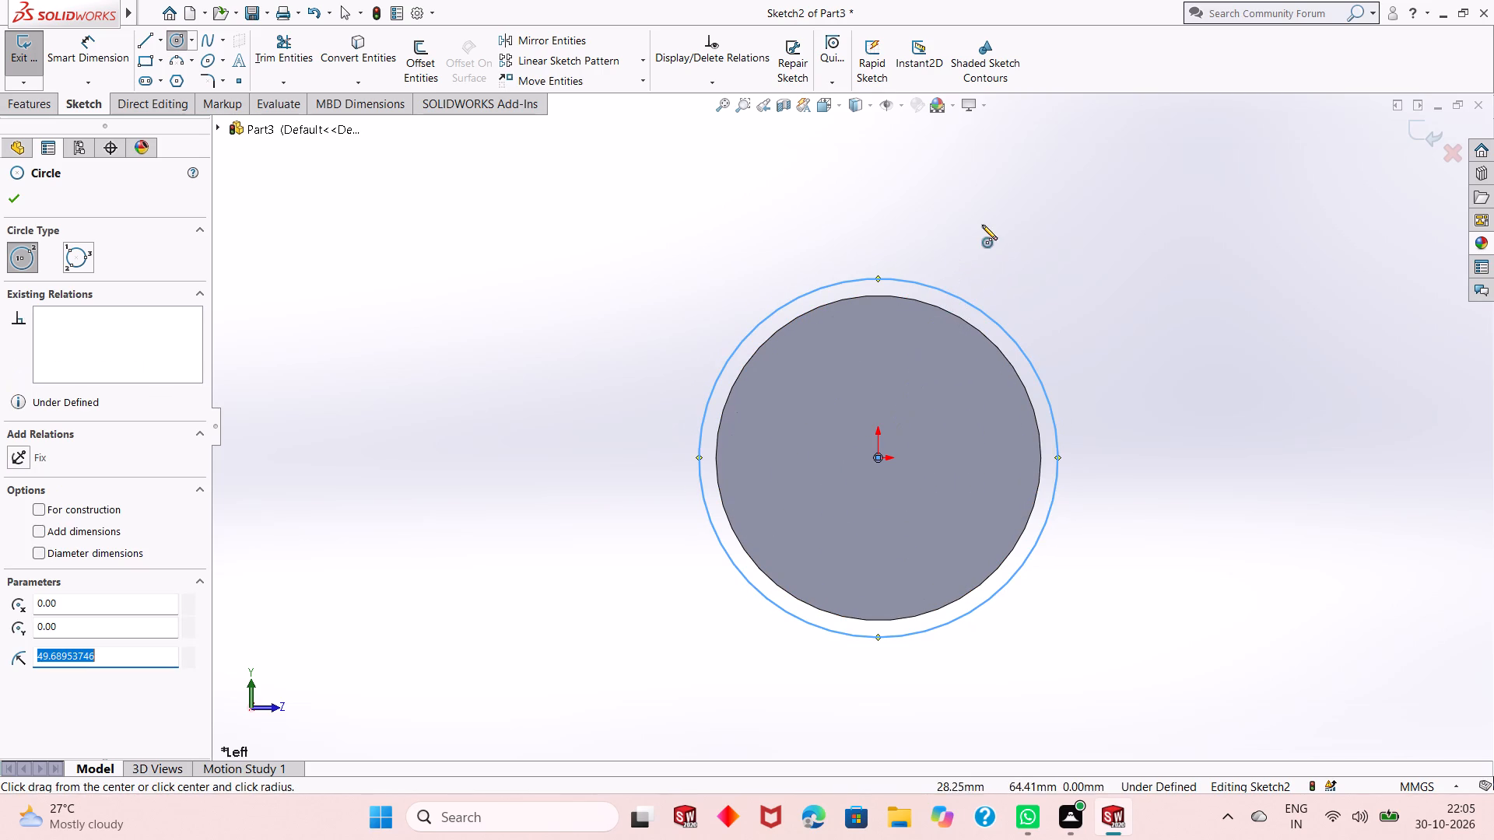
{"action": "right_click", "coordinate": [983, 224]}
{"action": "left_click", "coordinate": [1019, 240]}
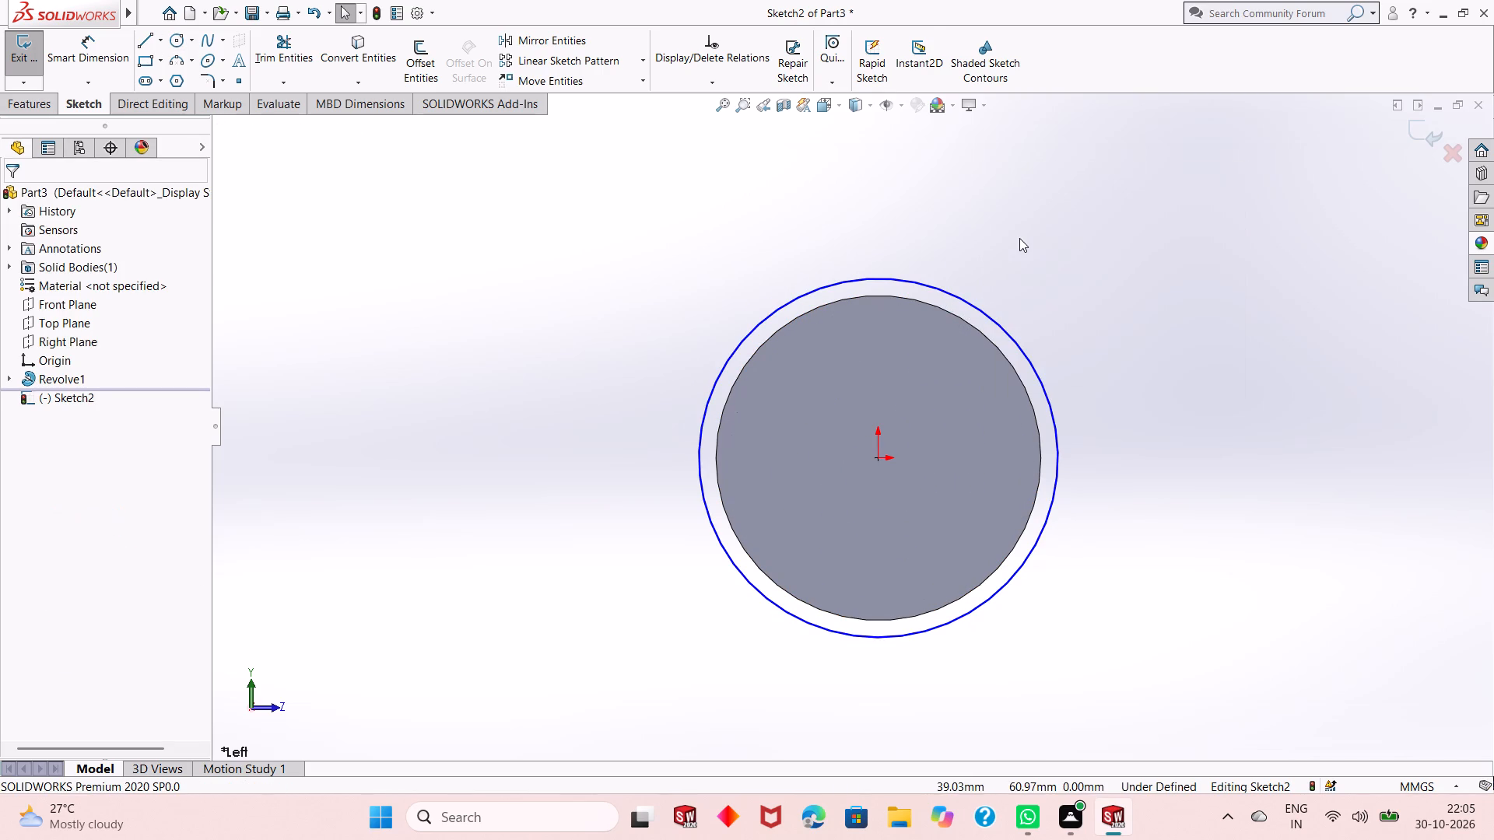
Dimension the new circle with a diameter of 170 mm.
{"action": "left_click", "coordinate": [99, 47]}
{"action": "left_click", "coordinate": [793, 614]}
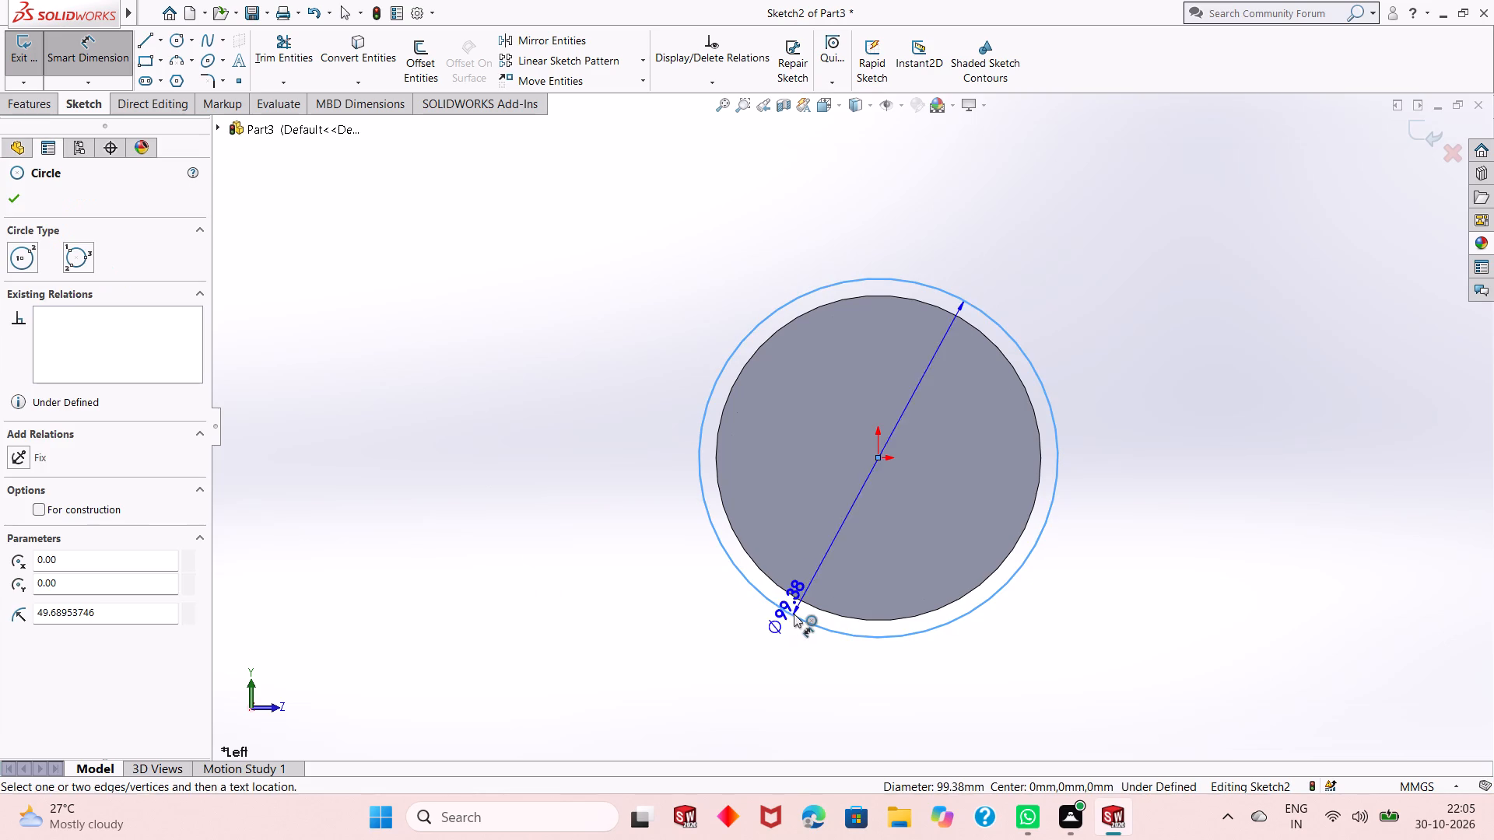
{"action": "left_click", "coordinate": [654, 716]}
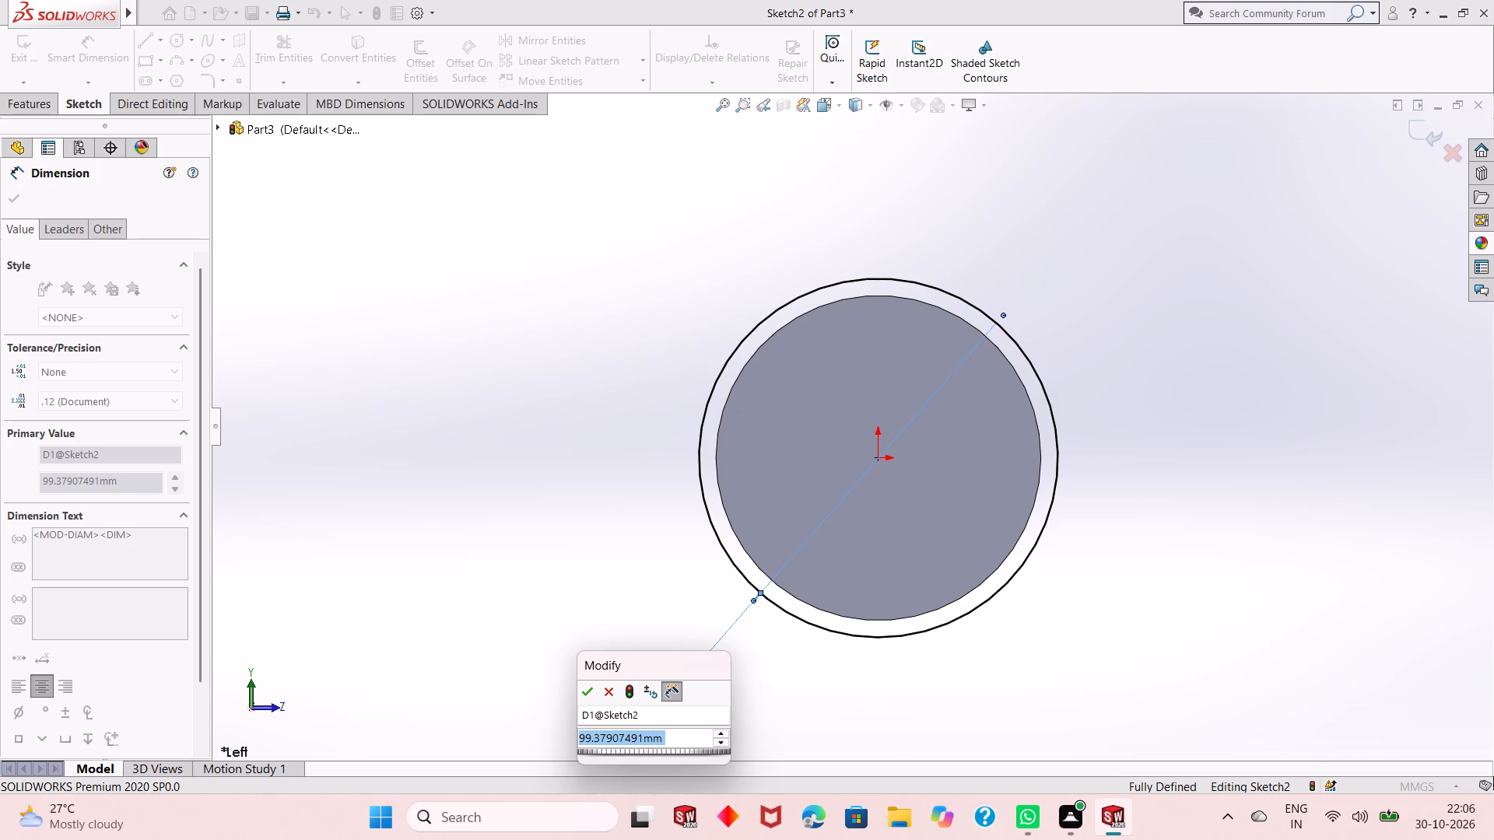
{"action": "type", "text": "85"}
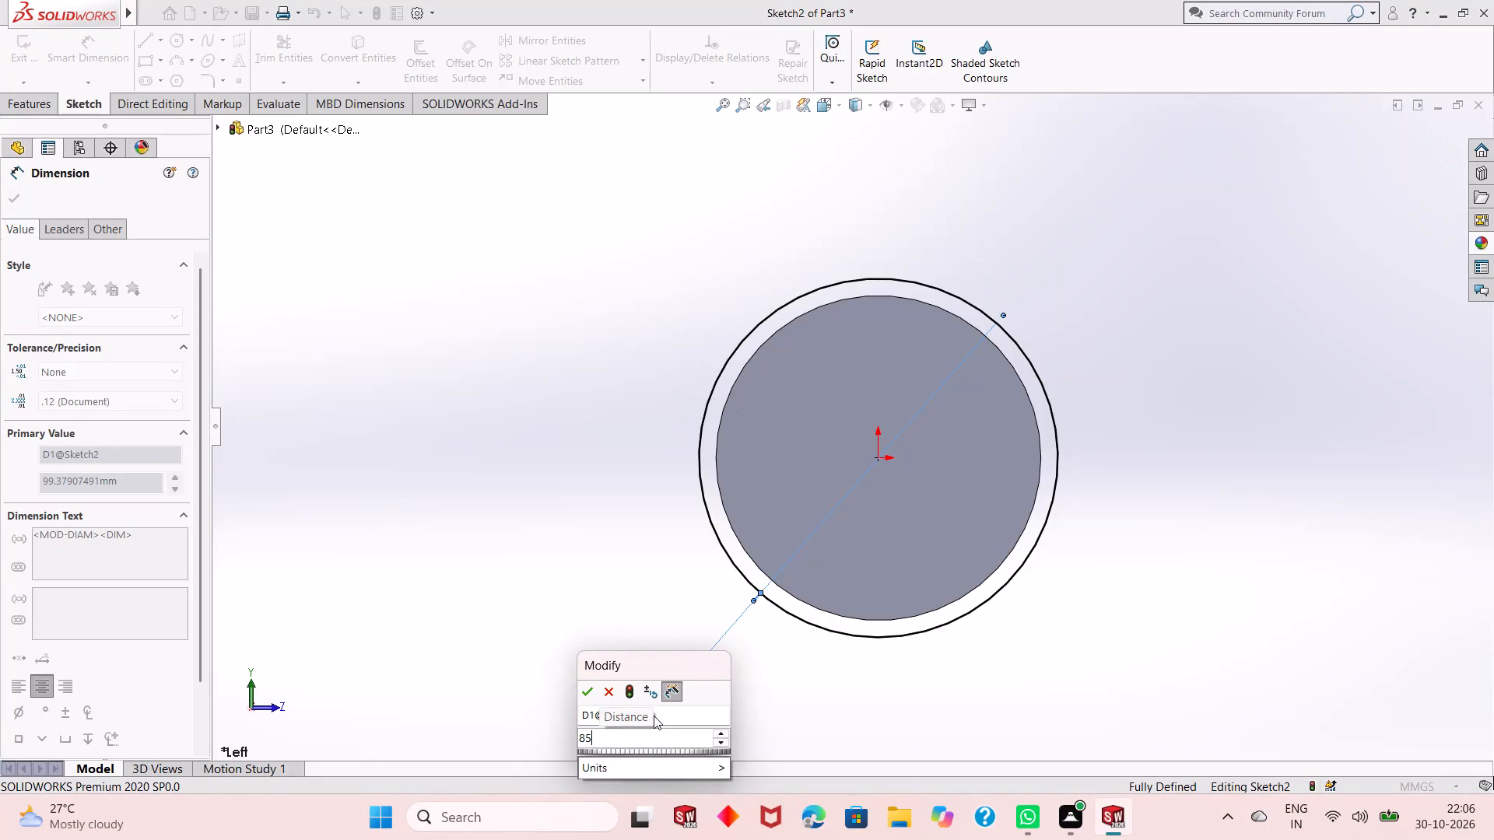
{"action": "type", "text": "+85"}
{"action": "key", "text": "Return"}
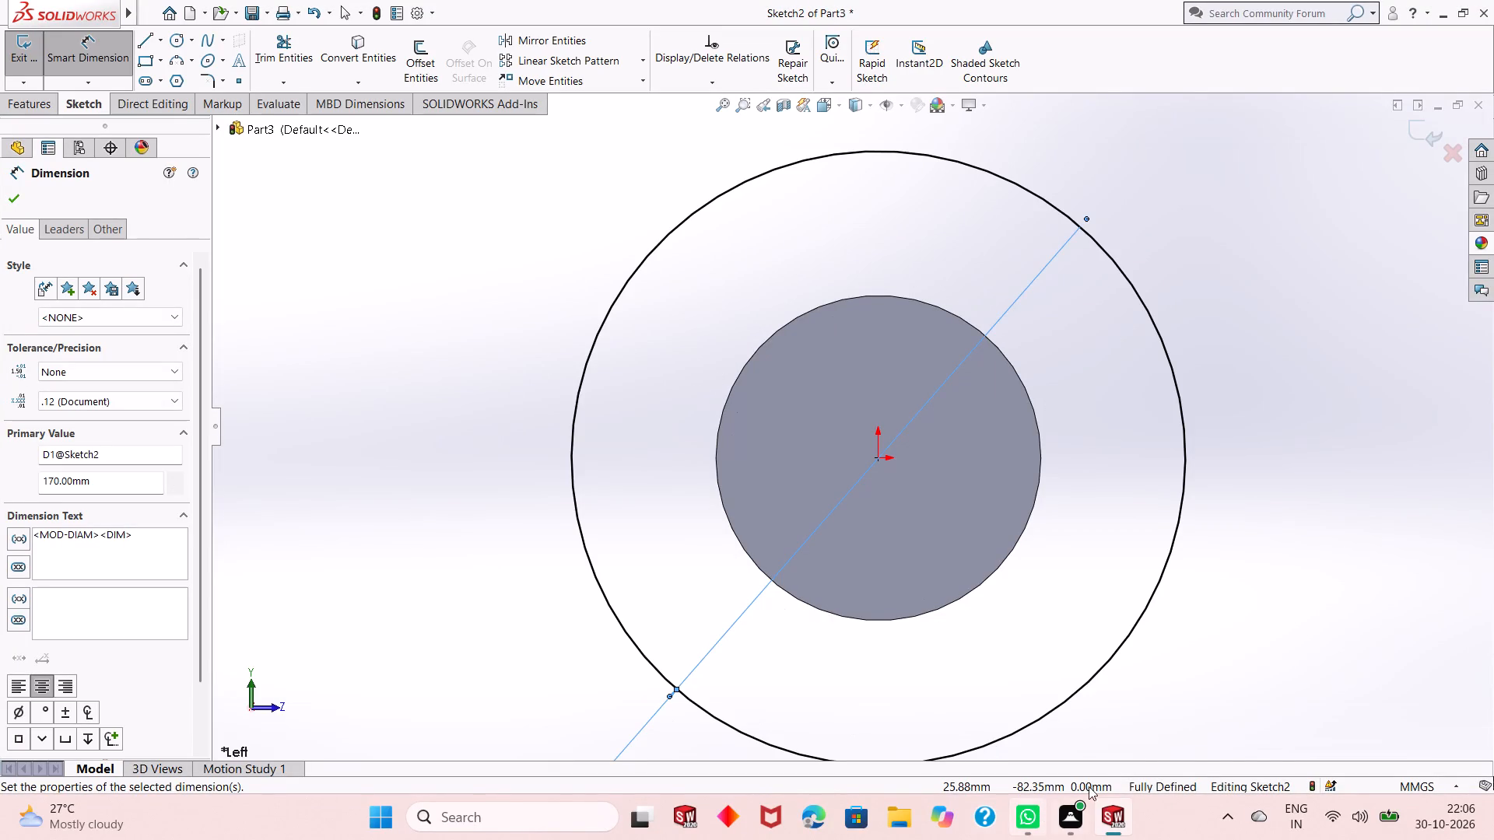
Examine the 170 mm circle against the revolved body from several angles, finishing with a face-on view of the sketch.
{"action": "scroll", "coordinate": [1098, 772], "scroll_direction": "up", "scroll_amount": 1}
{"action": "scroll", "coordinate": [977, 537], "scroll_direction": "up", "scroll_amount": 3}
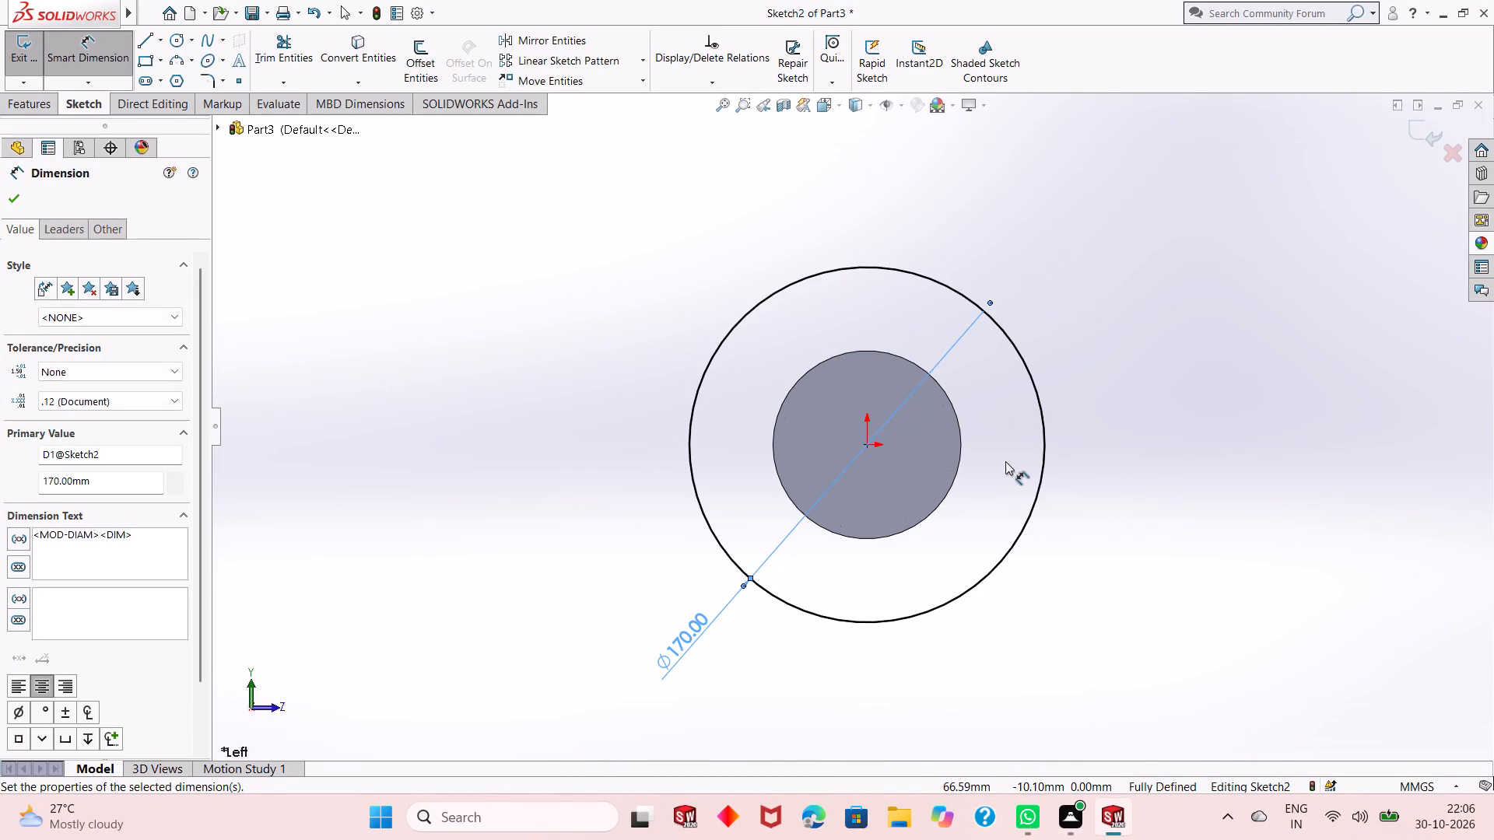
{"action": "middle_click_drag", "start_coordinate": [1005, 461], "coordinate": [924, 493]}
{"action": "scroll", "coordinate": [785, 523], "scroll_direction": "up", "scroll_amount": 3}
{"action": "scroll", "coordinate": [761, 412], "scroll_direction": "down", "scroll_amount": 2}
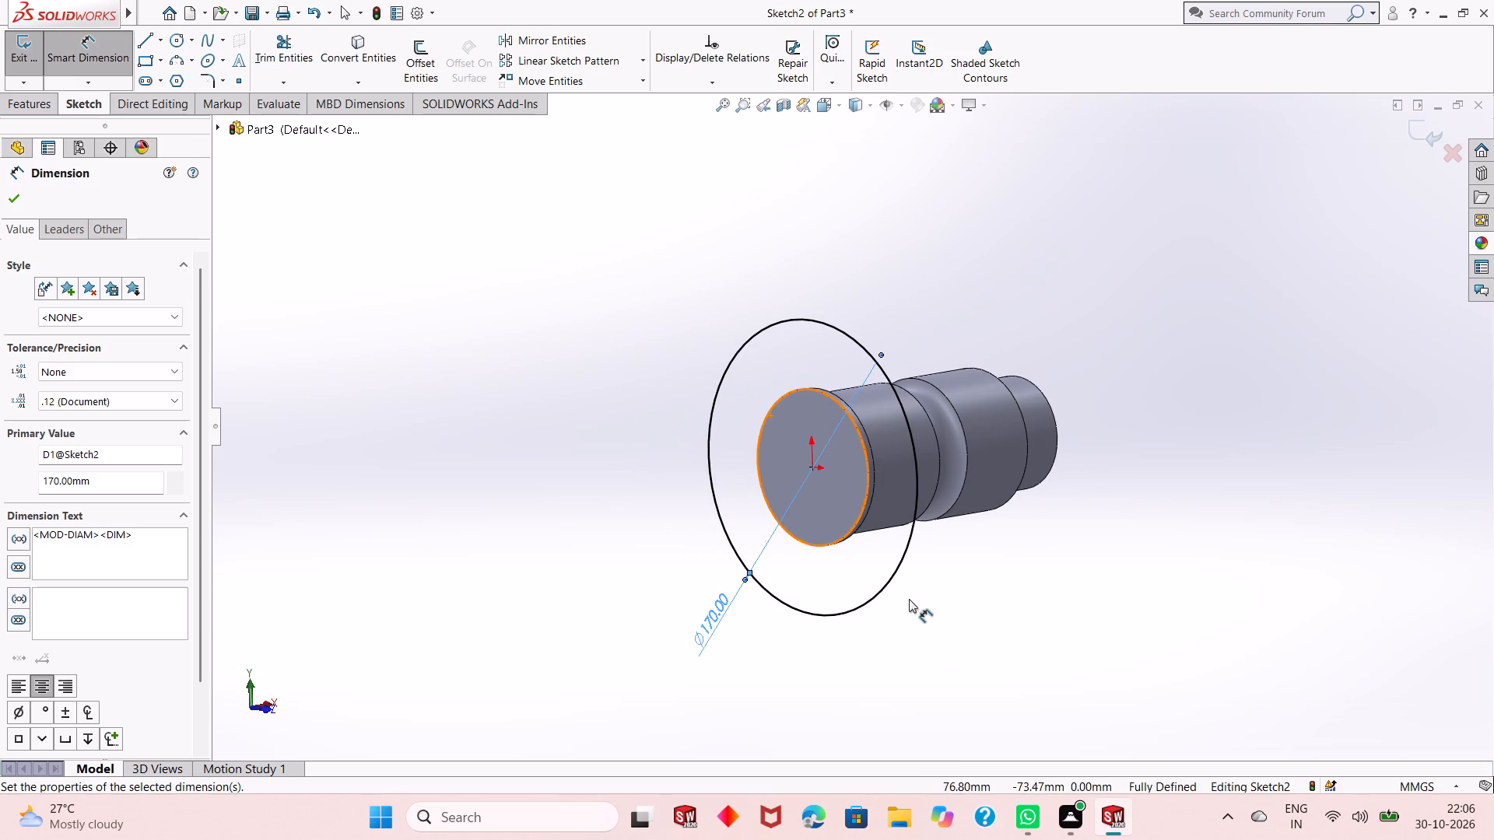
{"action": "middle_click_drag", "start_coordinate": [909, 599], "coordinate": [822, 635]}
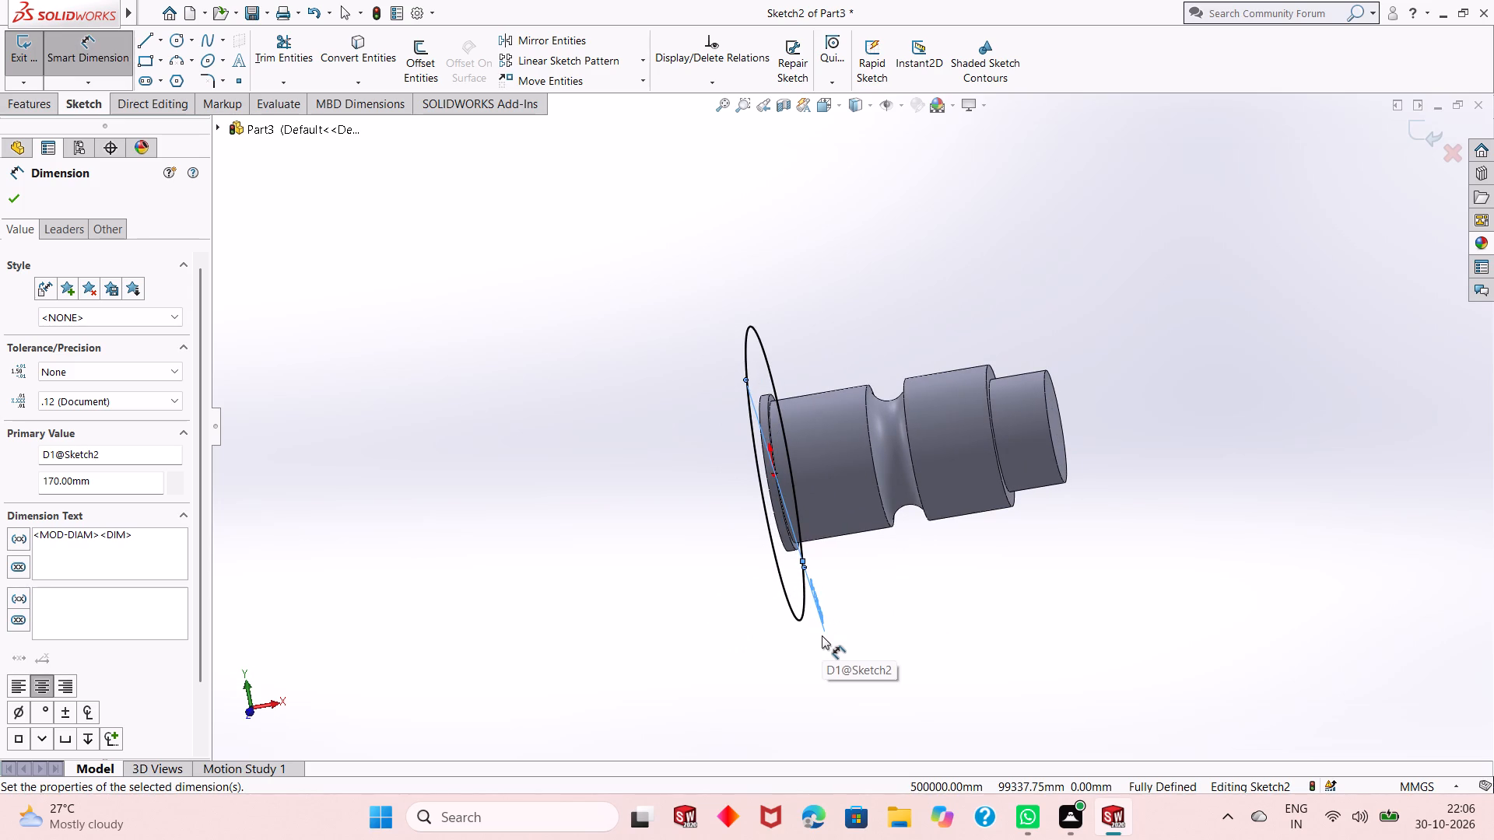
{"action": "middle_click_drag", "start_coordinate": [886, 641], "coordinate": [1096, 534]}
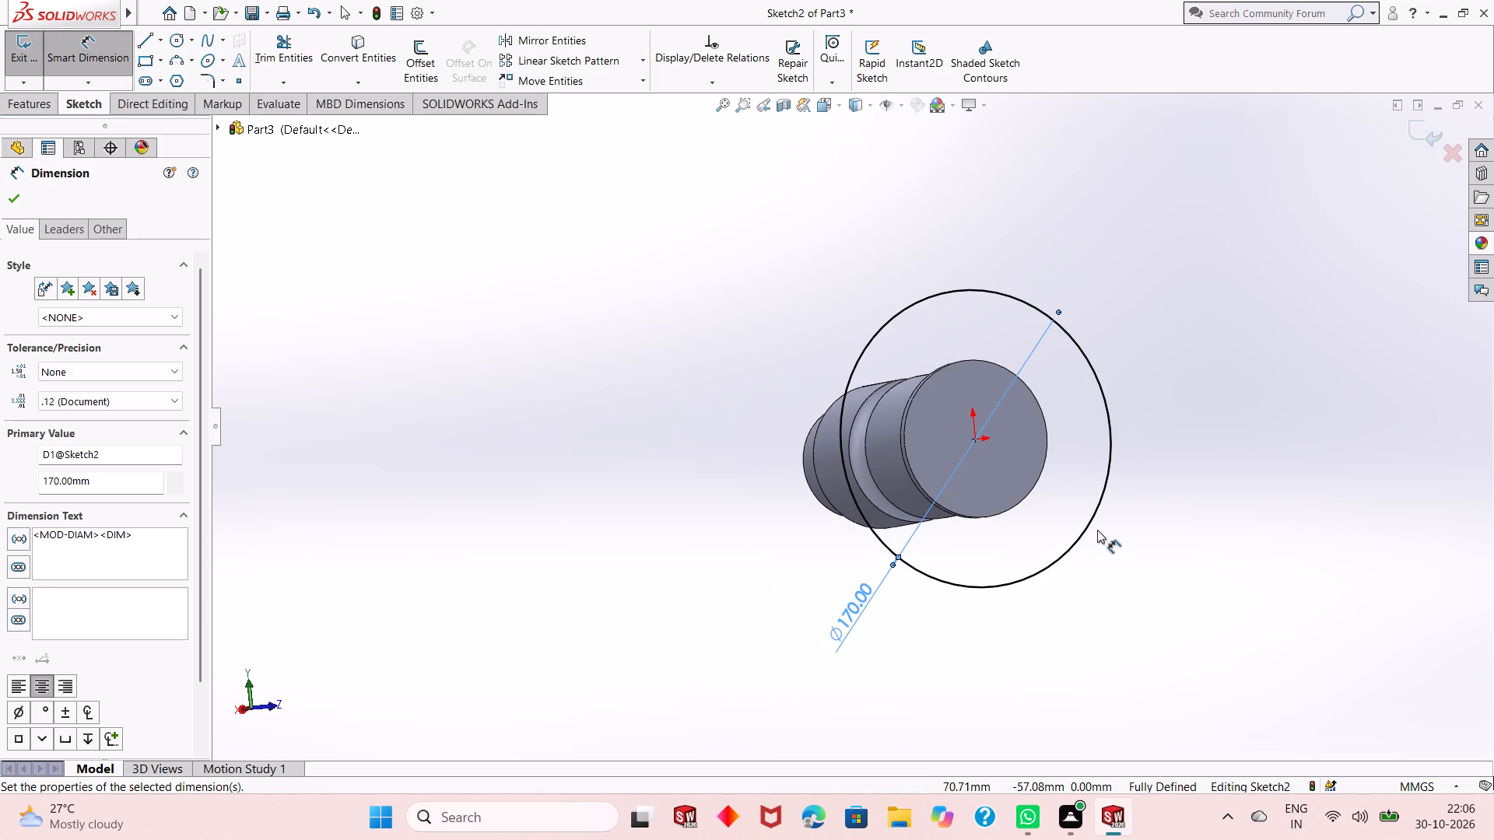
{"action": "key", "text": "ctrl+8"}
{"action": "scroll", "coordinate": [927, 576], "scroll_direction": "up", "scroll_amount": 3}
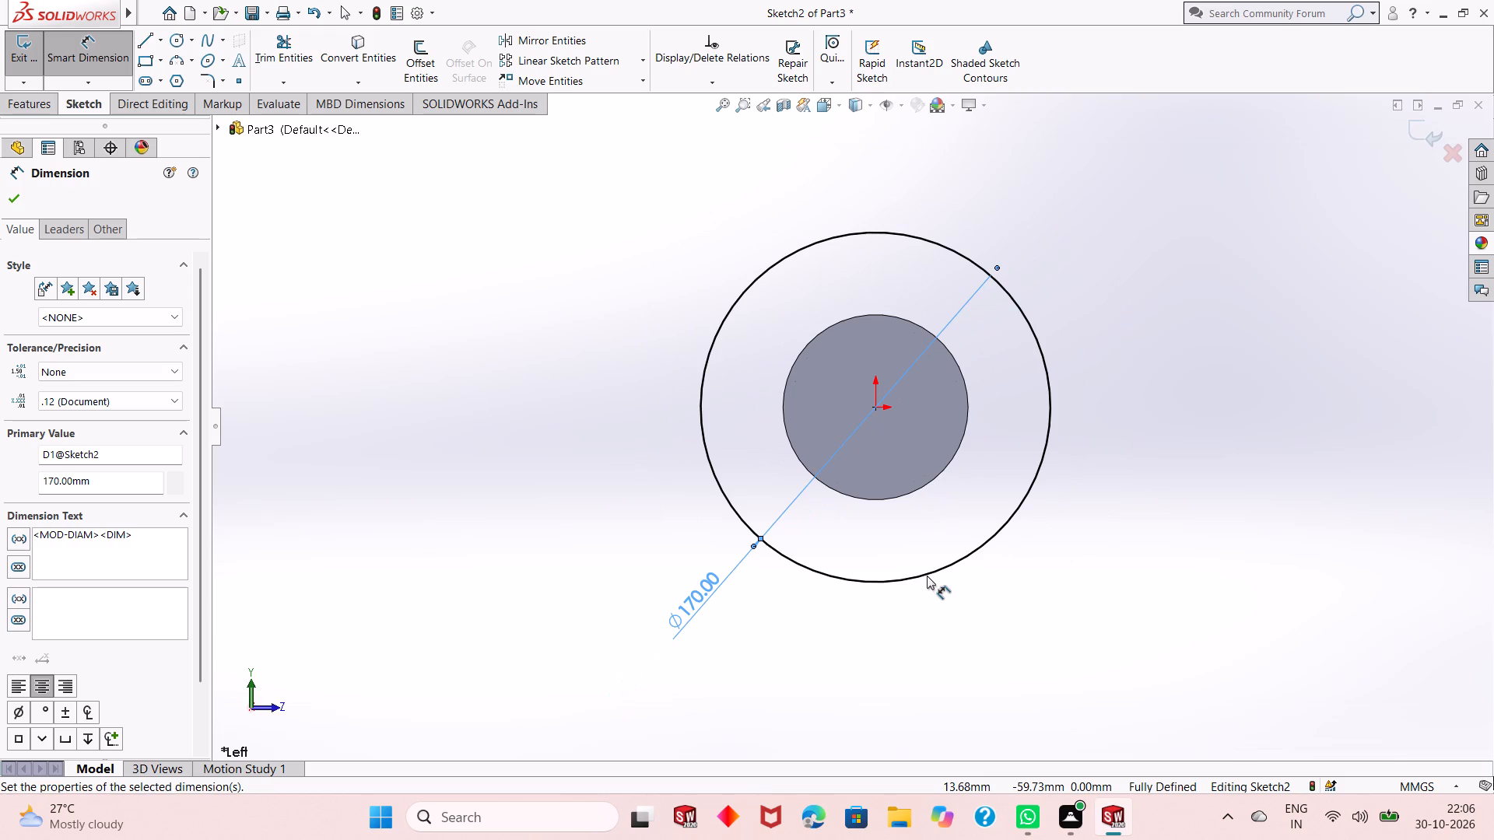
{"action": "scroll", "coordinate": [927, 576], "scroll_direction": "up", "scroll_amount": 2}
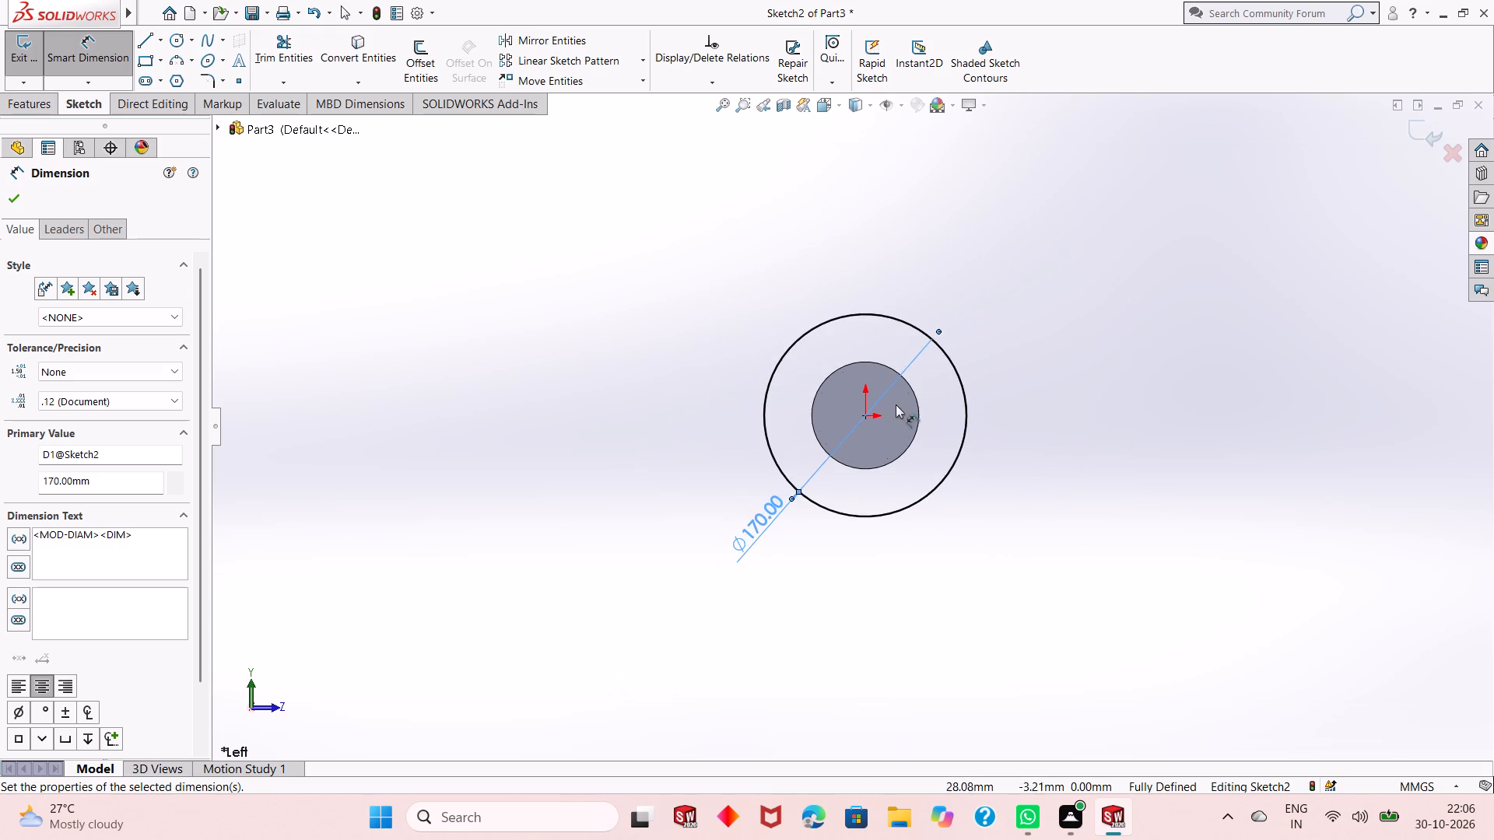
{"action": "scroll", "coordinate": [886, 389], "scroll_direction": "down", "scroll_amount": 3}
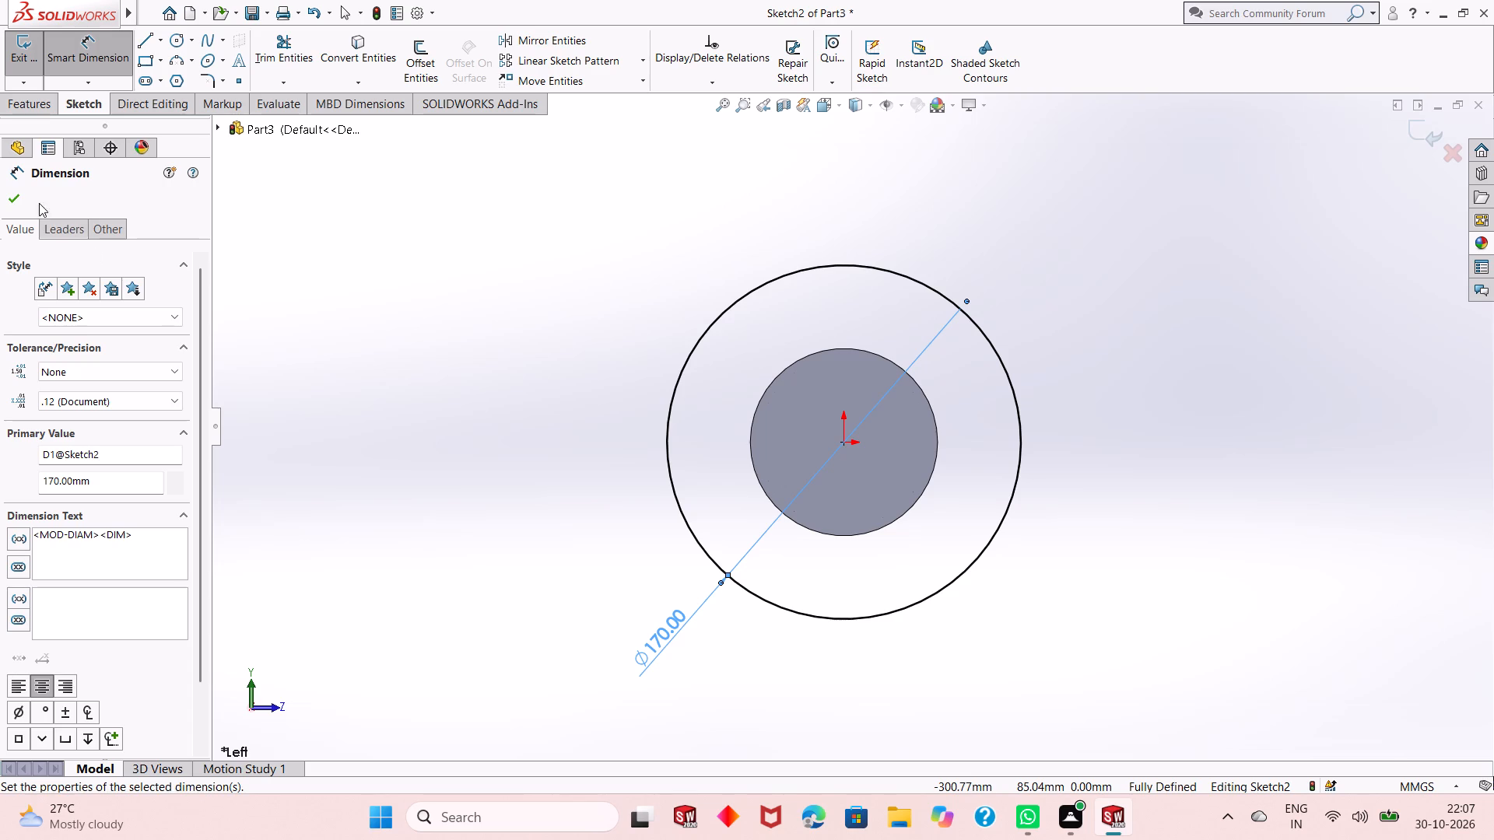
{"action": "left_click", "coordinate": [16, 194]}
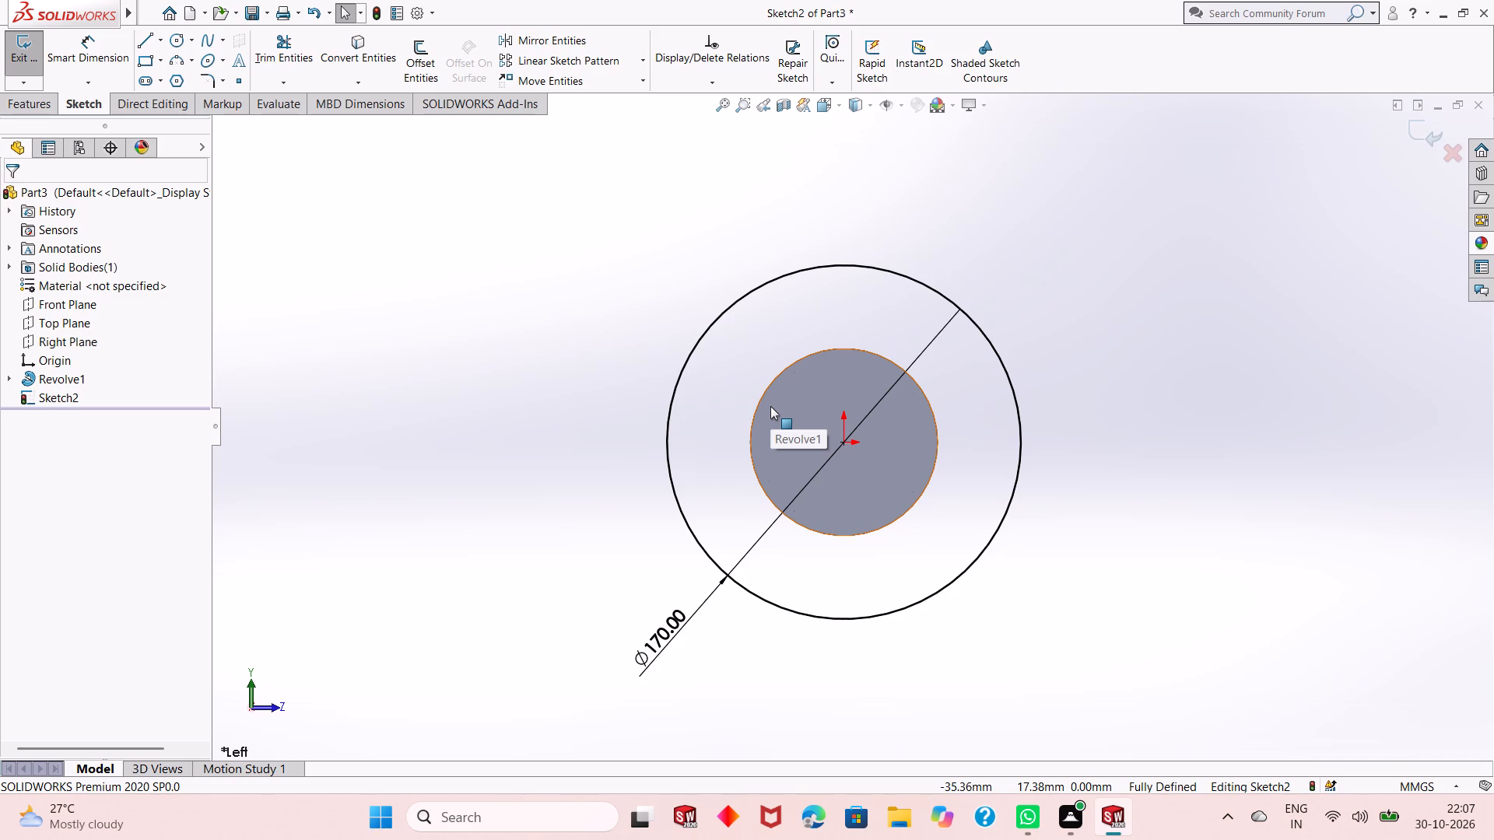
Draw a vertical centerline from the origin up past the top of the 170 mm circle, about 94 mm long.
{"action": "scroll", "coordinate": [775, 498], "scroll_direction": "up", "scroll_amount": 1}
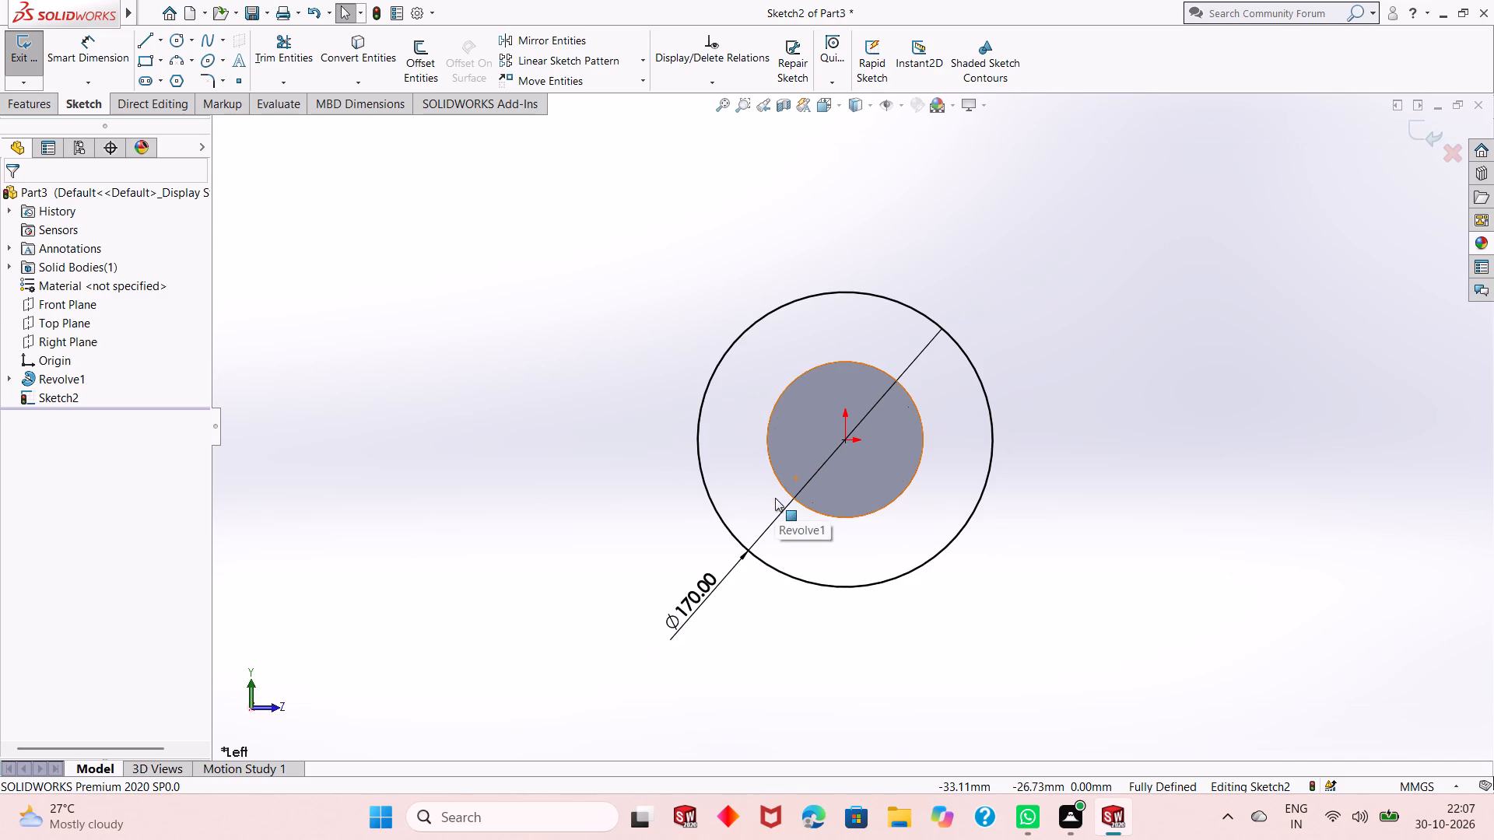
{"action": "scroll", "coordinate": [828, 362], "scroll_direction": "down", "scroll_amount": 1}
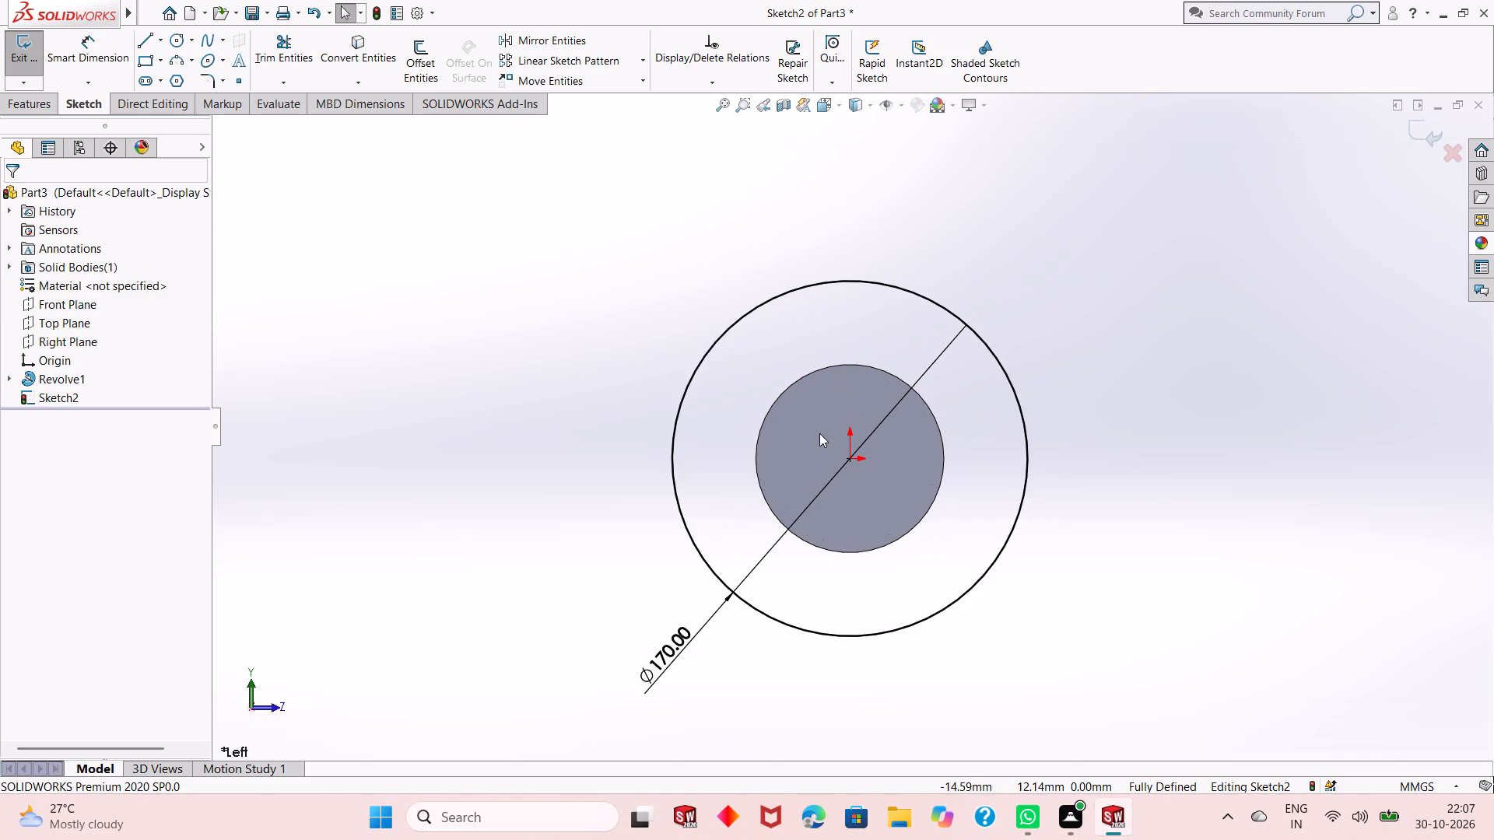
{"action": "scroll", "coordinate": [841, 434], "scroll_direction": "down", "scroll_amount": 1}
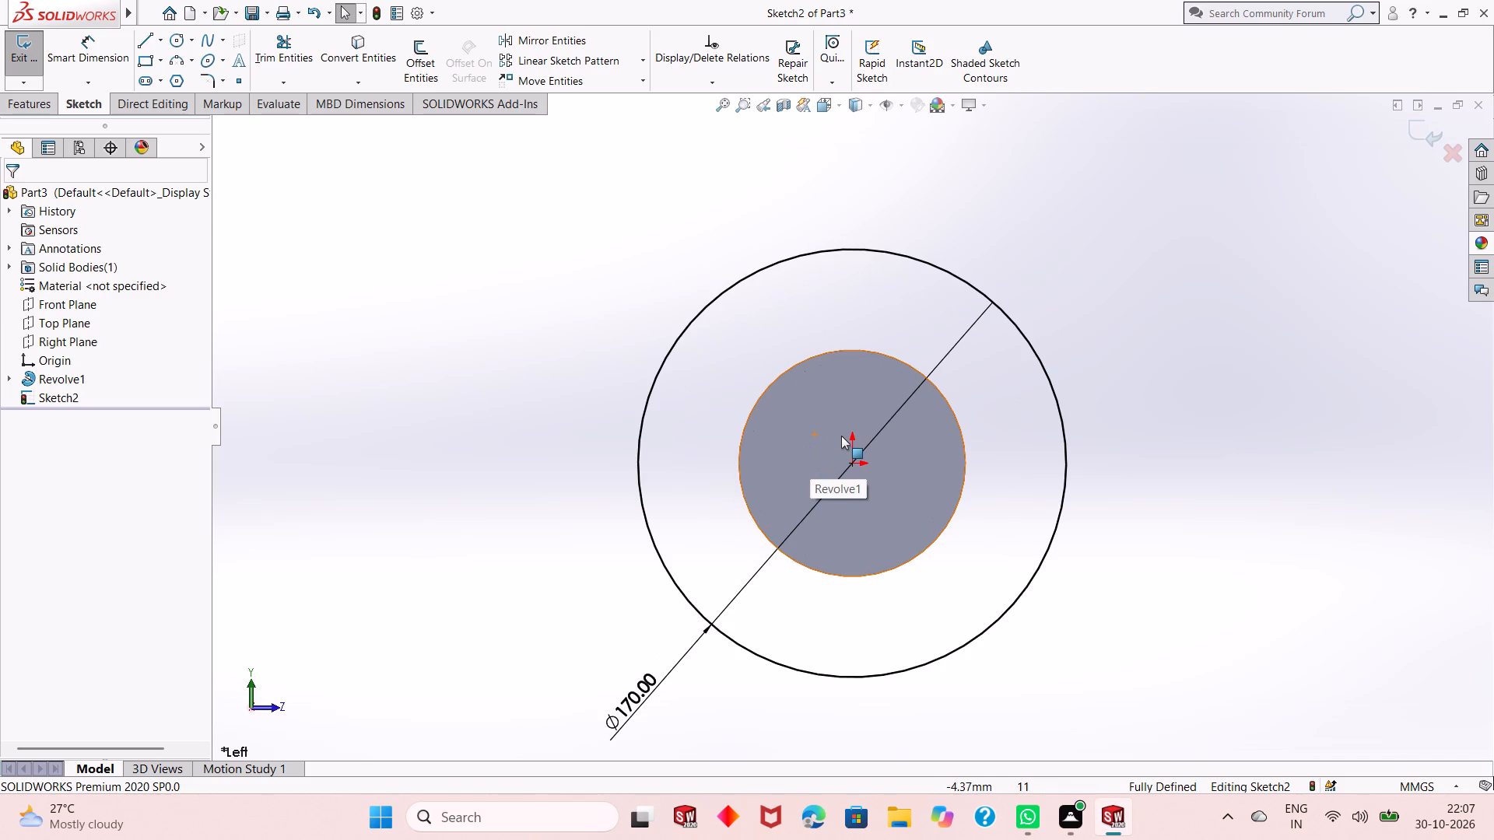
{"action": "scroll", "coordinate": [880, 491], "scroll_direction": "down", "scroll_amount": 1}
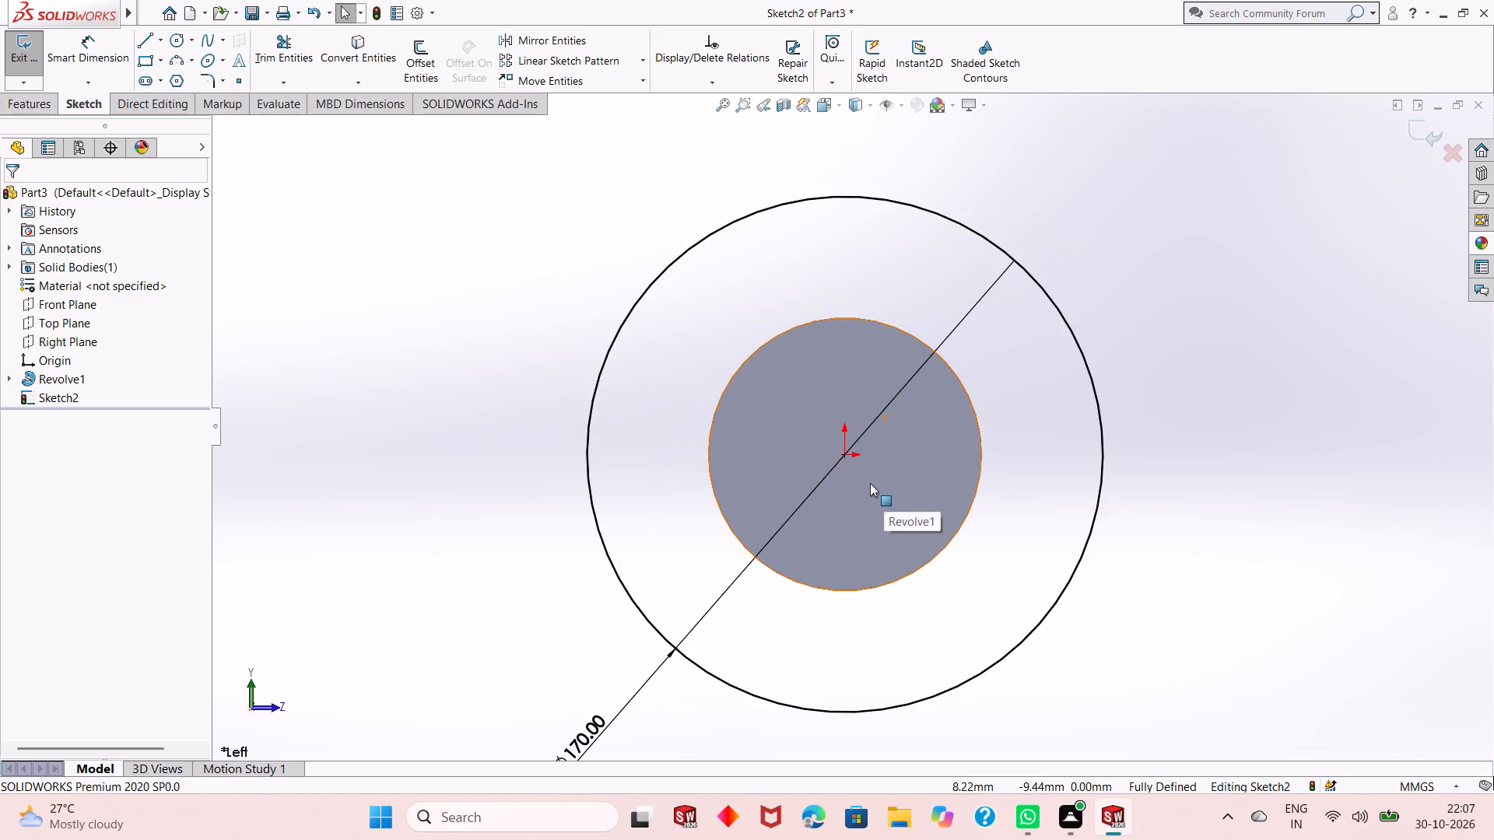
{"action": "scroll", "coordinate": [868, 483], "scroll_direction": "up", "scroll_amount": 2}
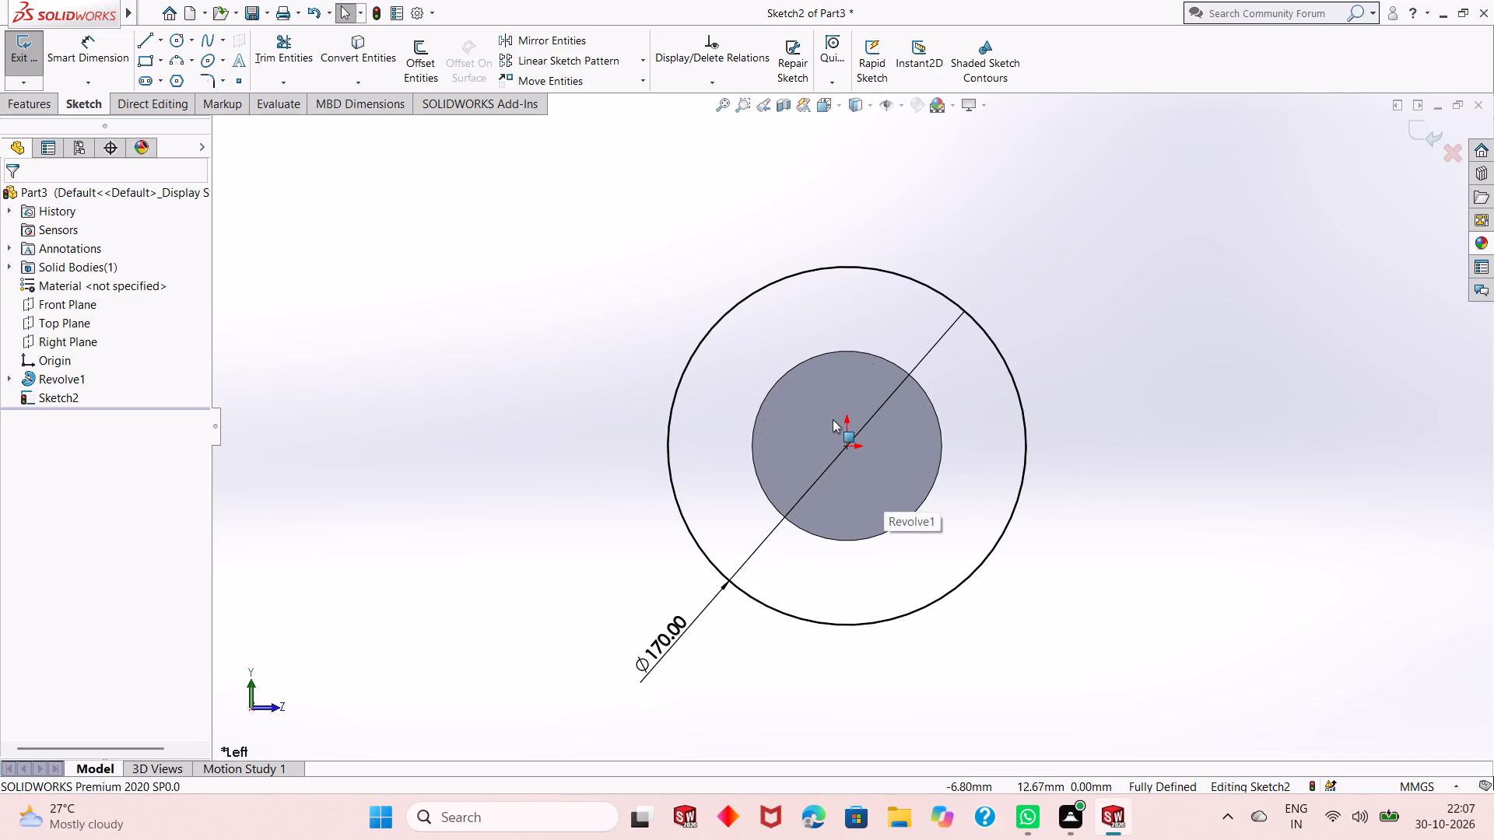
{"action": "scroll", "coordinate": [833, 420], "scroll_direction": "down", "scroll_amount": 1}
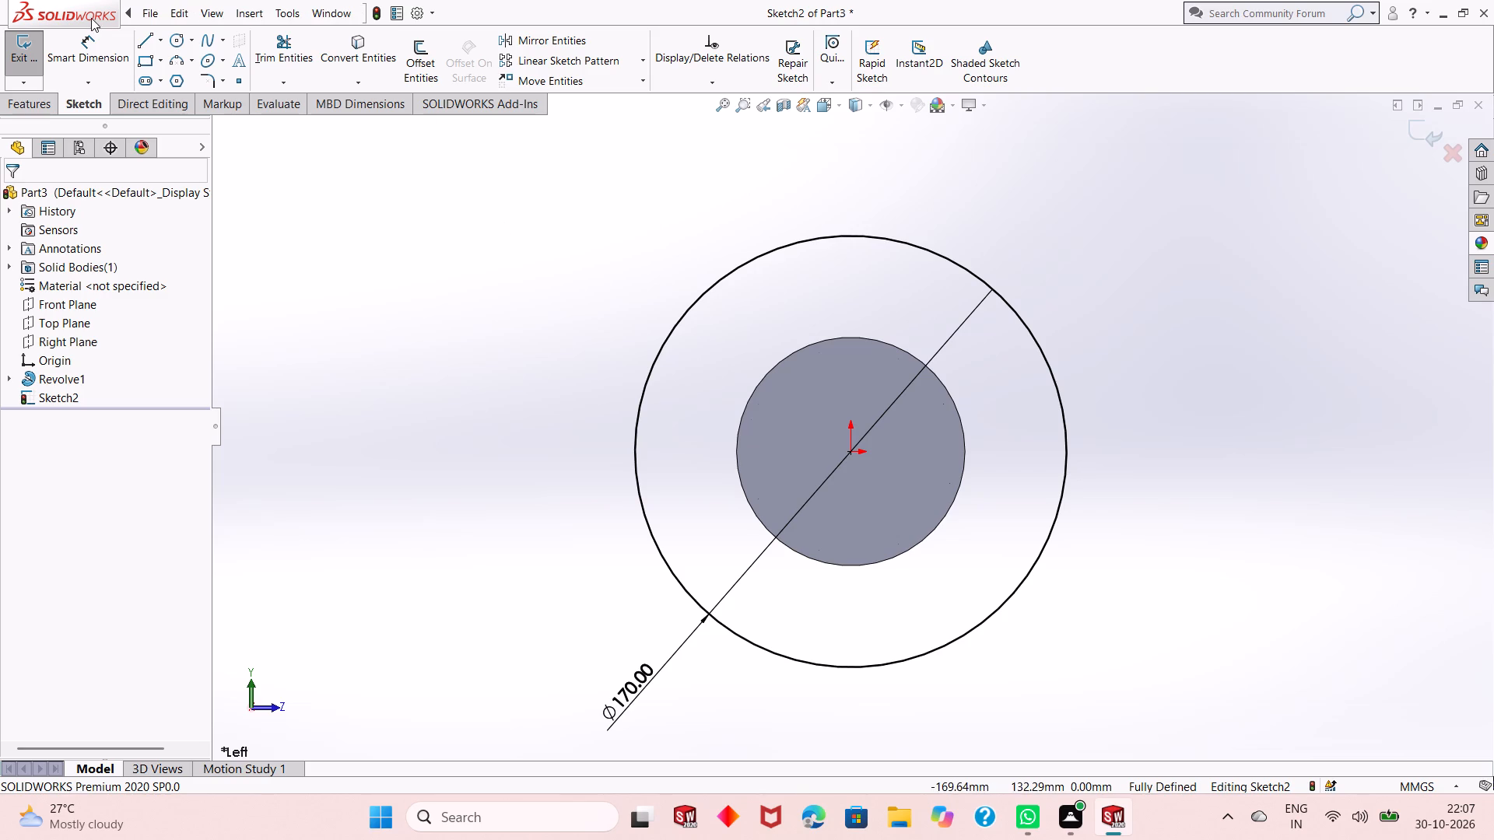
{"action": "left_click", "coordinate": [154, 43]}
{"action": "left_click", "coordinate": [160, 40]}
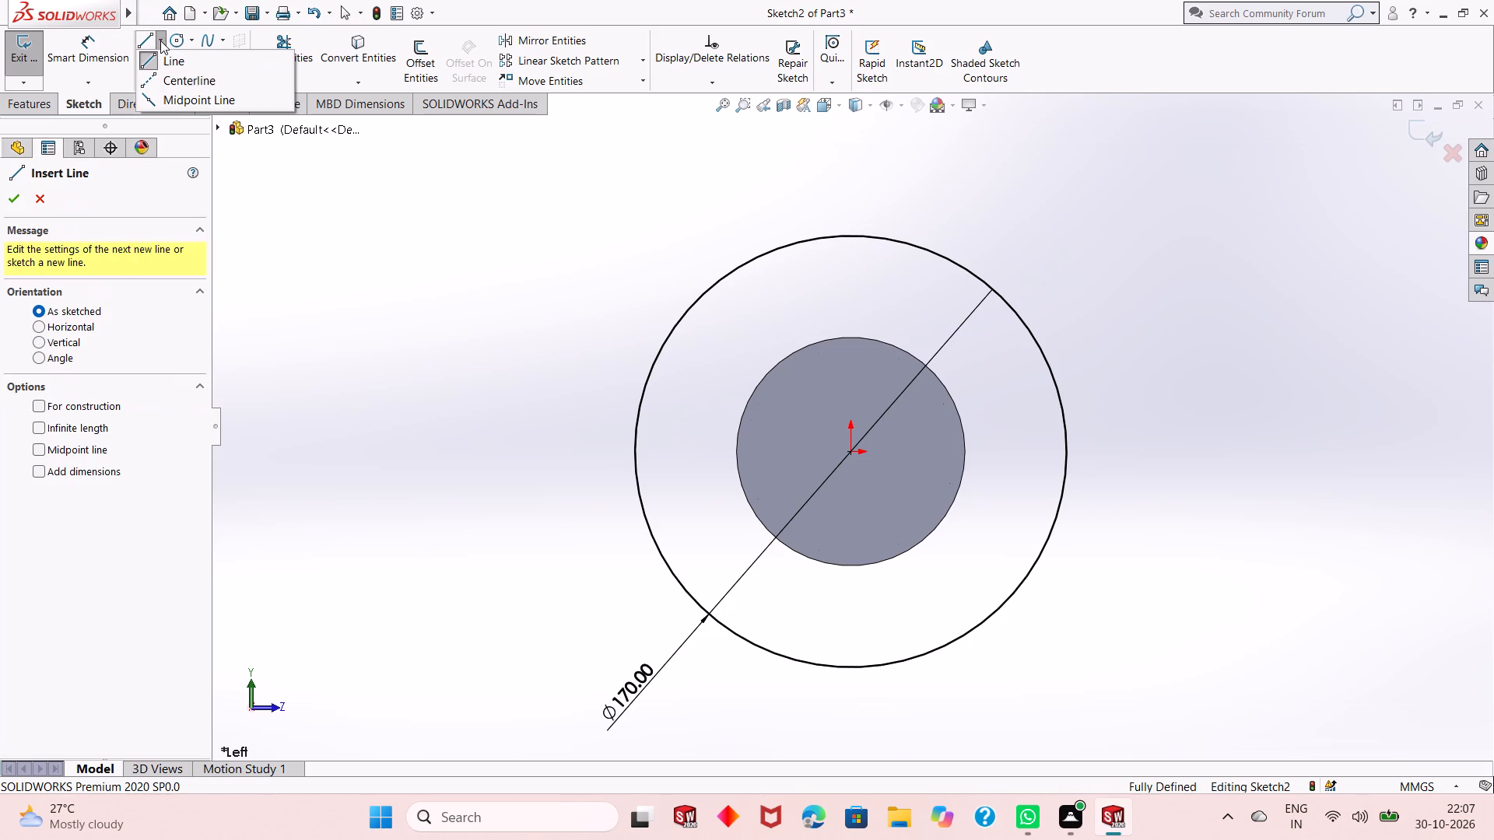
{"action": "left_click", "coordinate": [182, 79]}
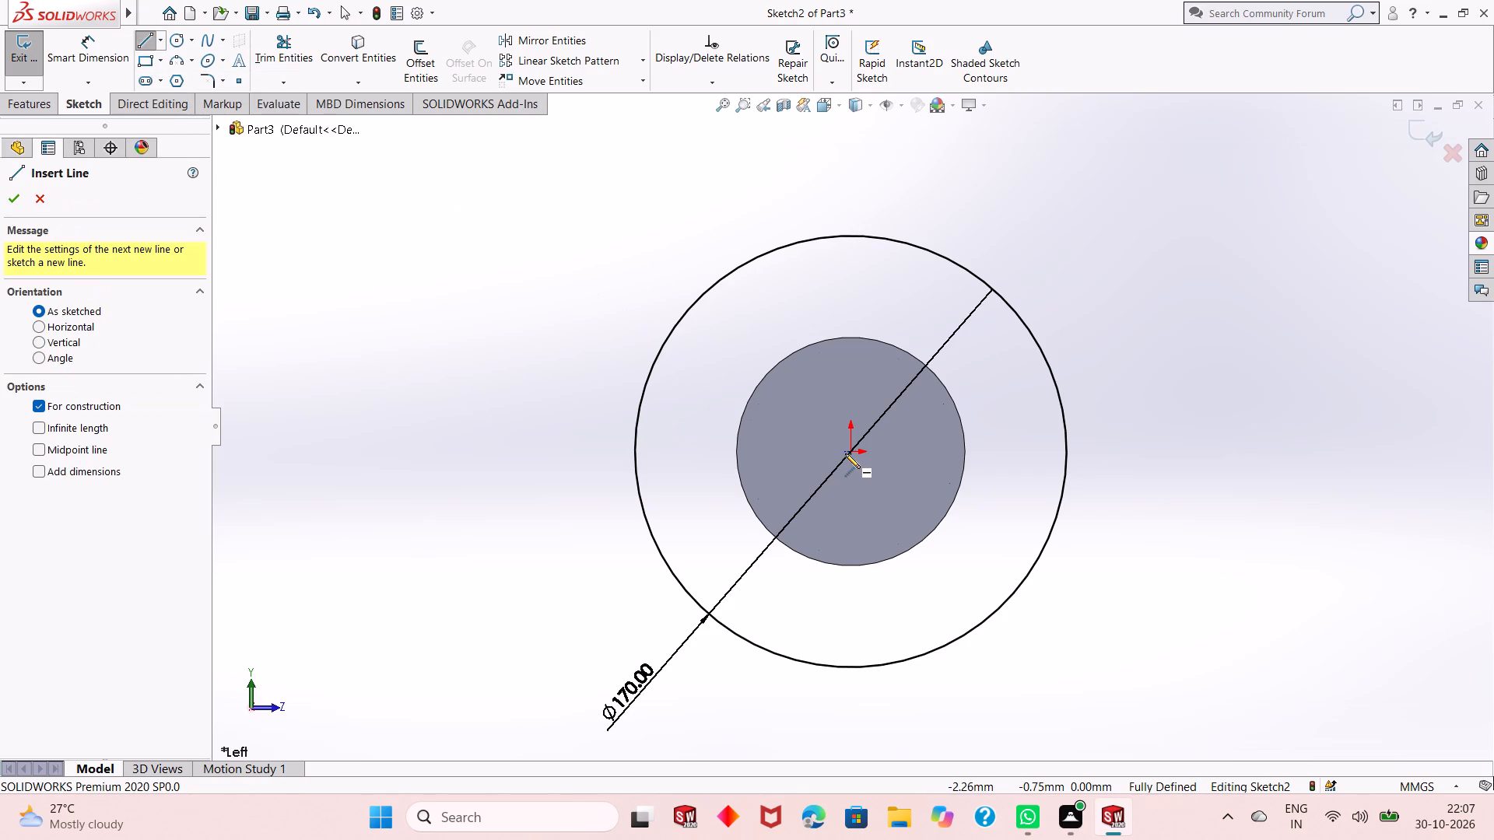
{"action": "left_click", "coordinate": [850, 453]}
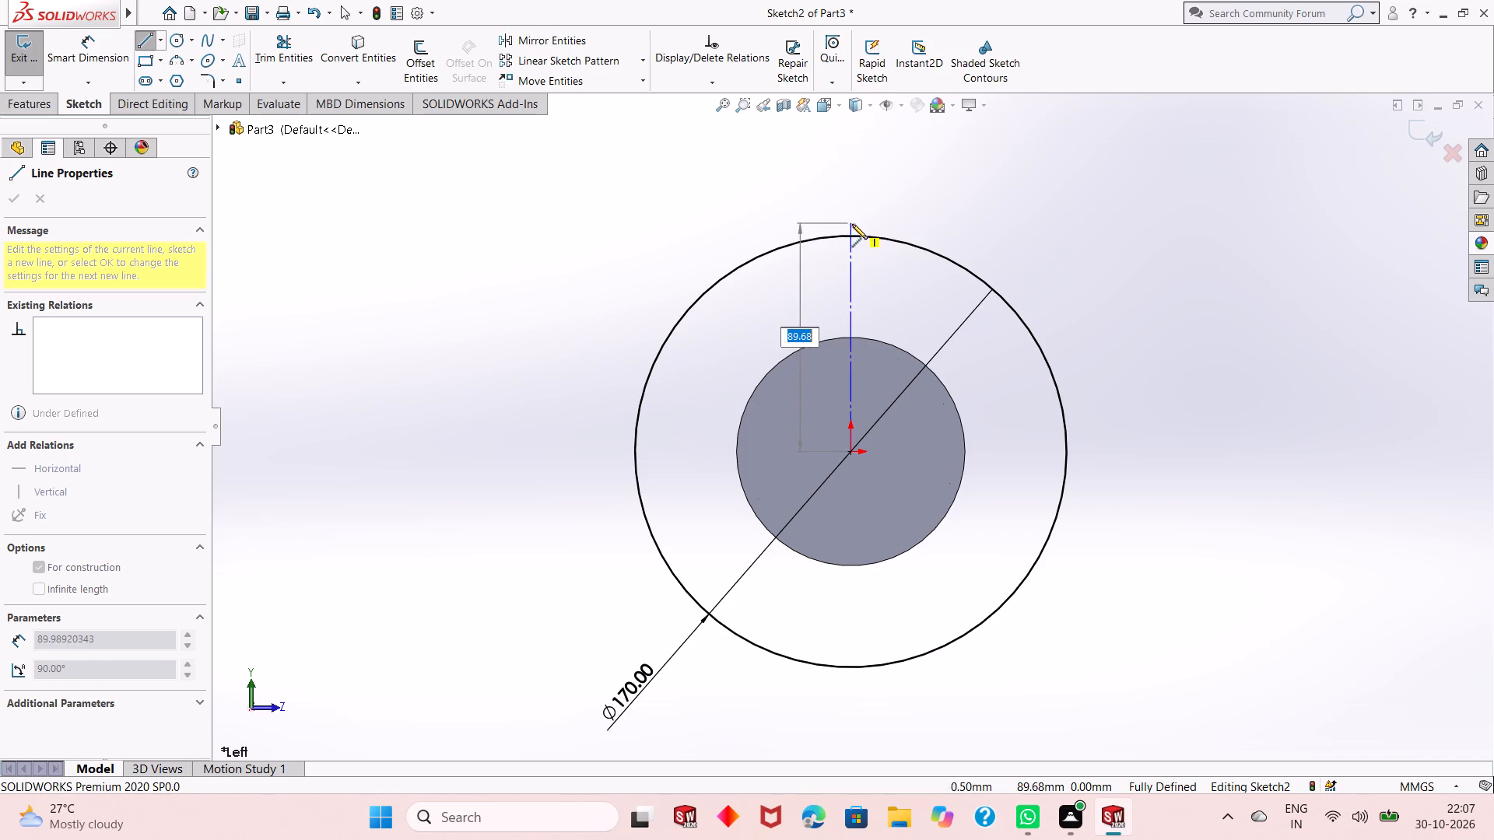
{"action": "left_click", "coordinate": [854, 214]}
{"action": "right_click", "coordinate": [854, 214]}
{"action": "left_click", "coordinate": [882, 222]}
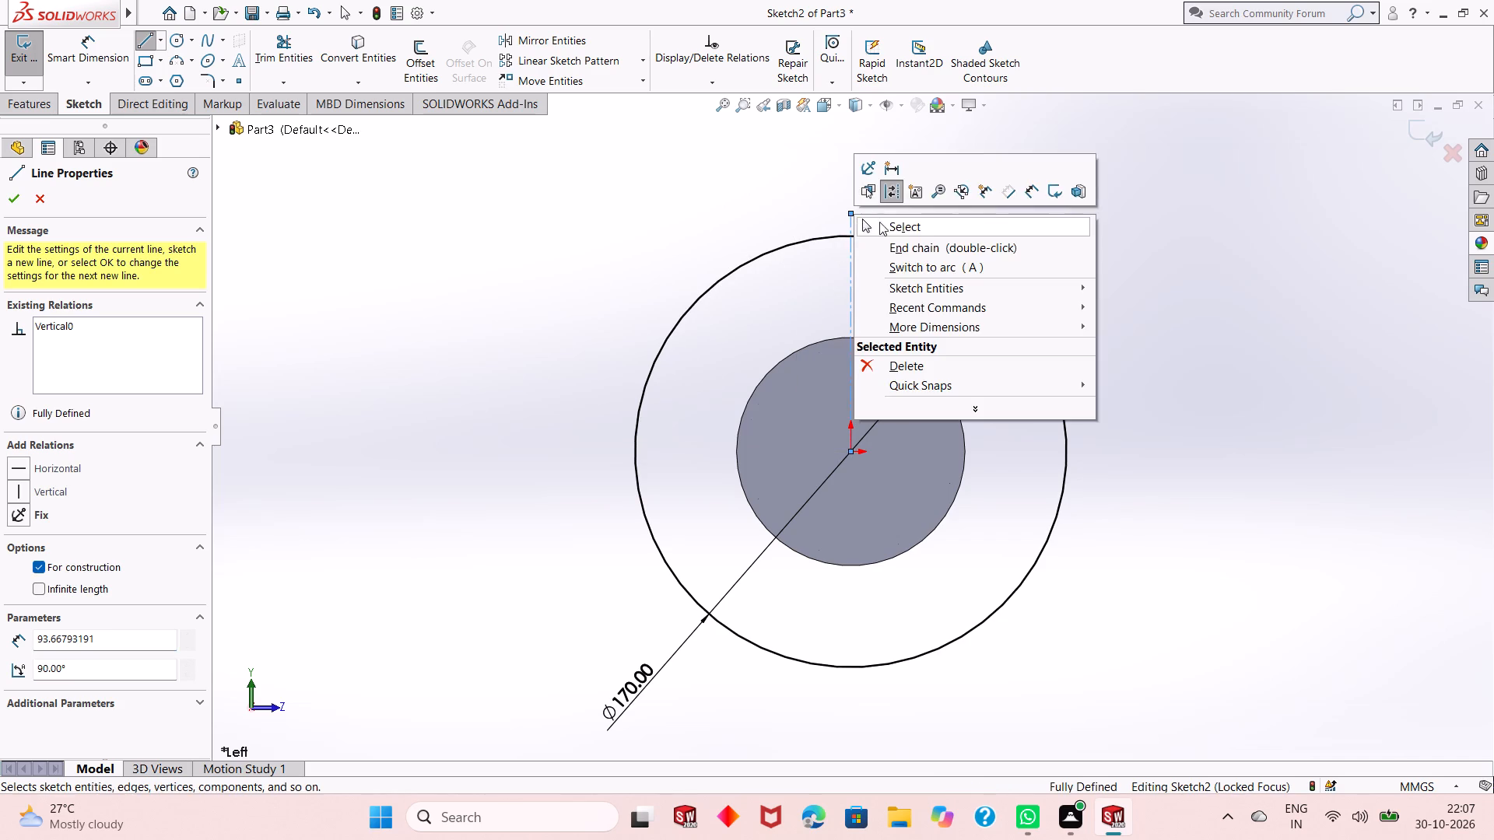
Offset the vertical centerline 7.5 mm in both directions, with dimensions added.
{"action": "left_click", "coordinate": [854, 271]}
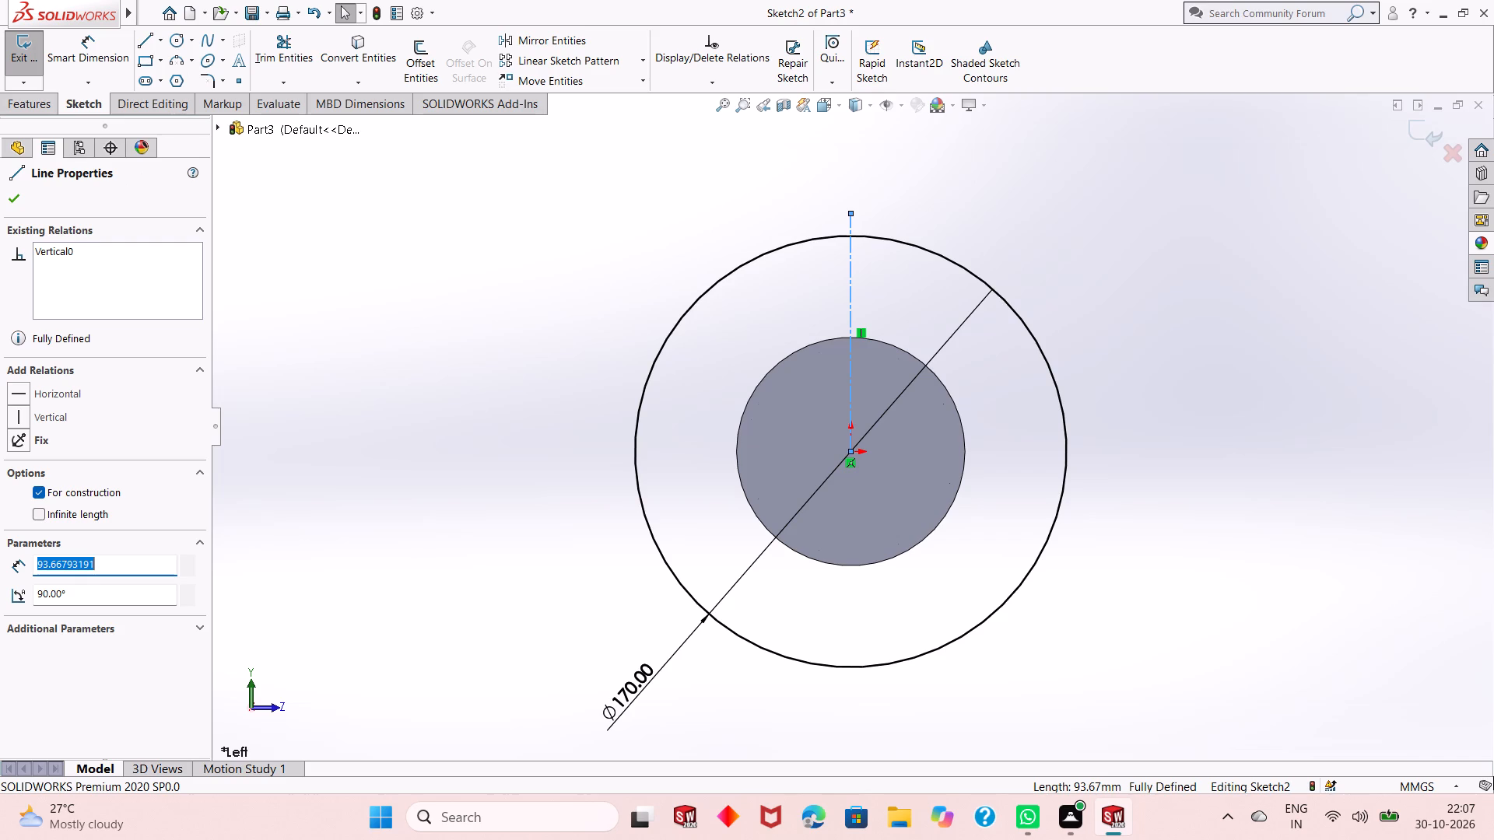
{"action": "left_click", "coordinate": [419, 54]}
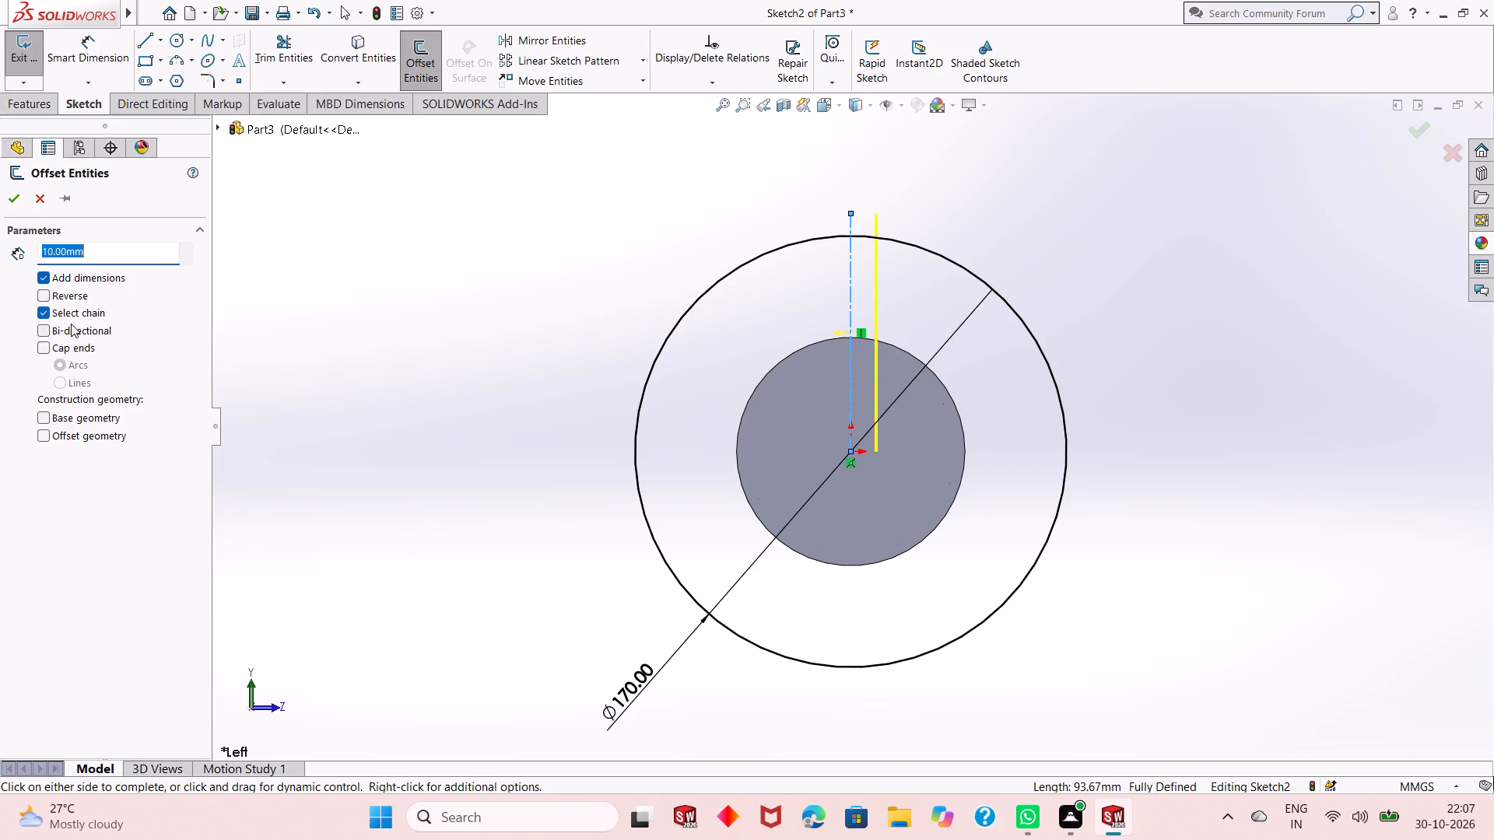
{"action": "left_click", "coordinate": [71, 331]}
{"action": "double_click", "coordinate": [113, 261]}
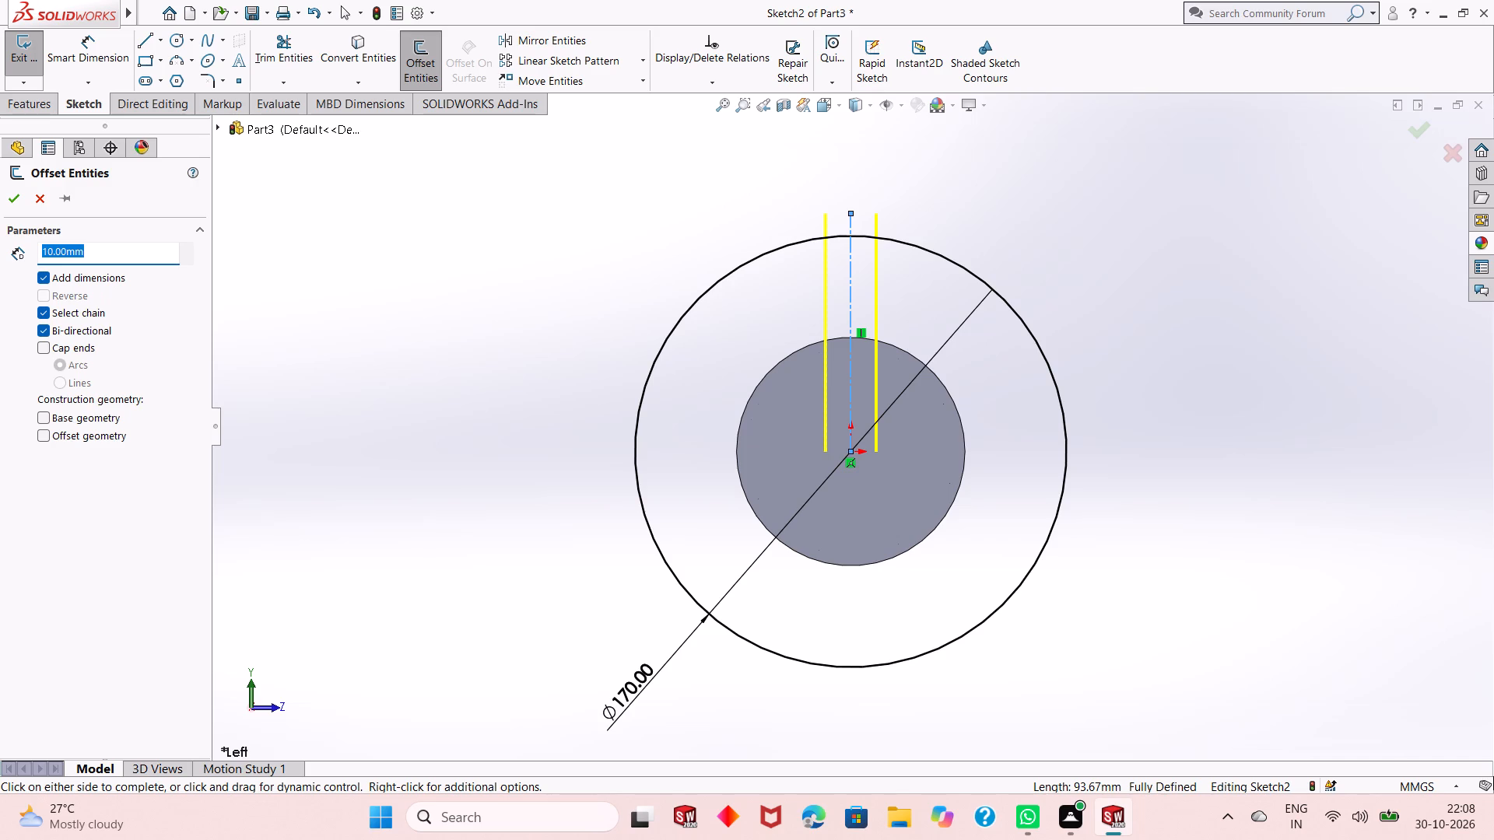
{"action": "type", "text": "15/2"}
{"action": "key", "text": "Return"}
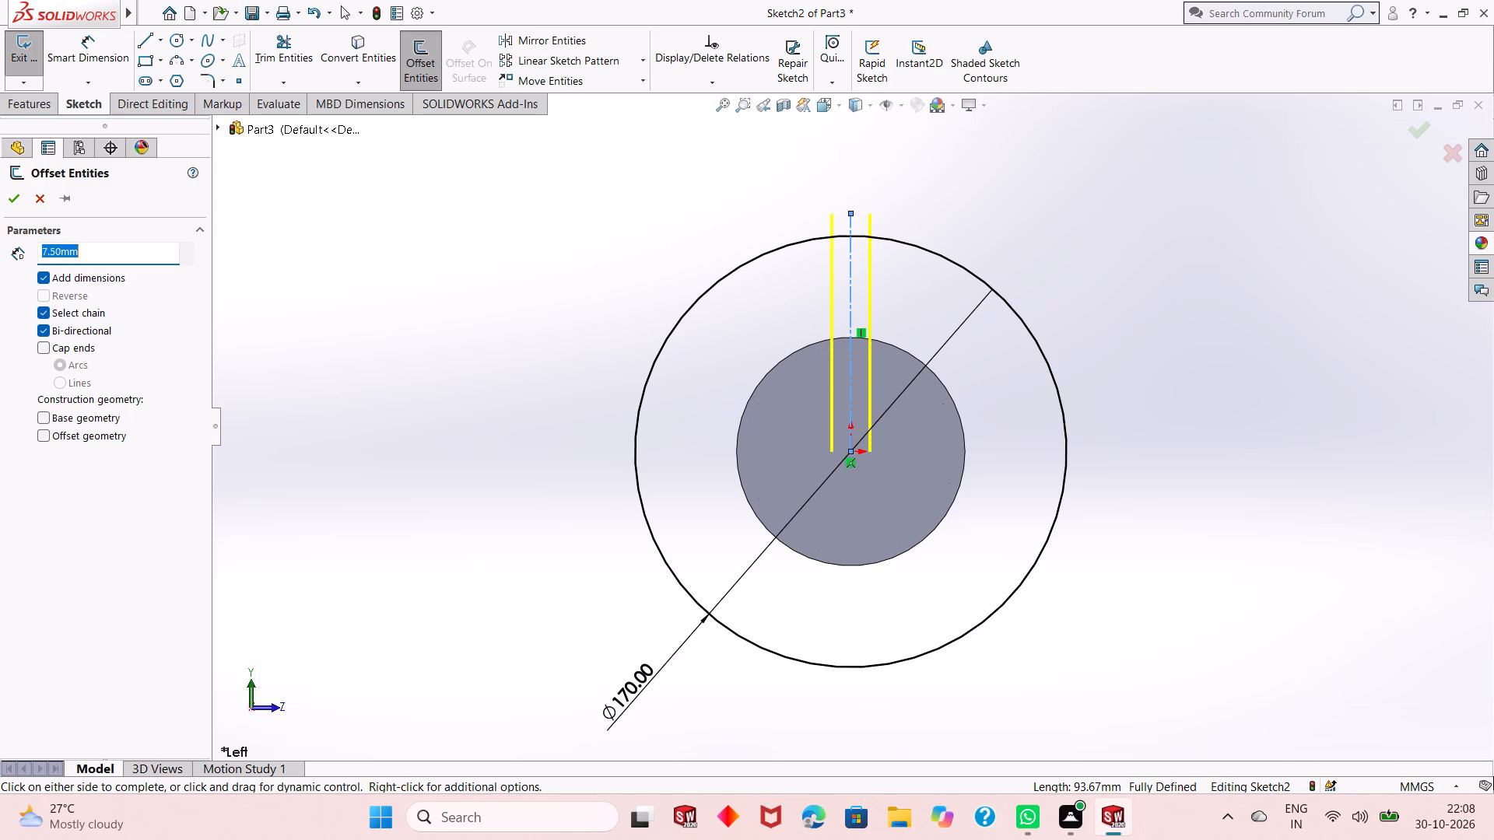
{"action": "left_click", "coordinate": [6, 203]}
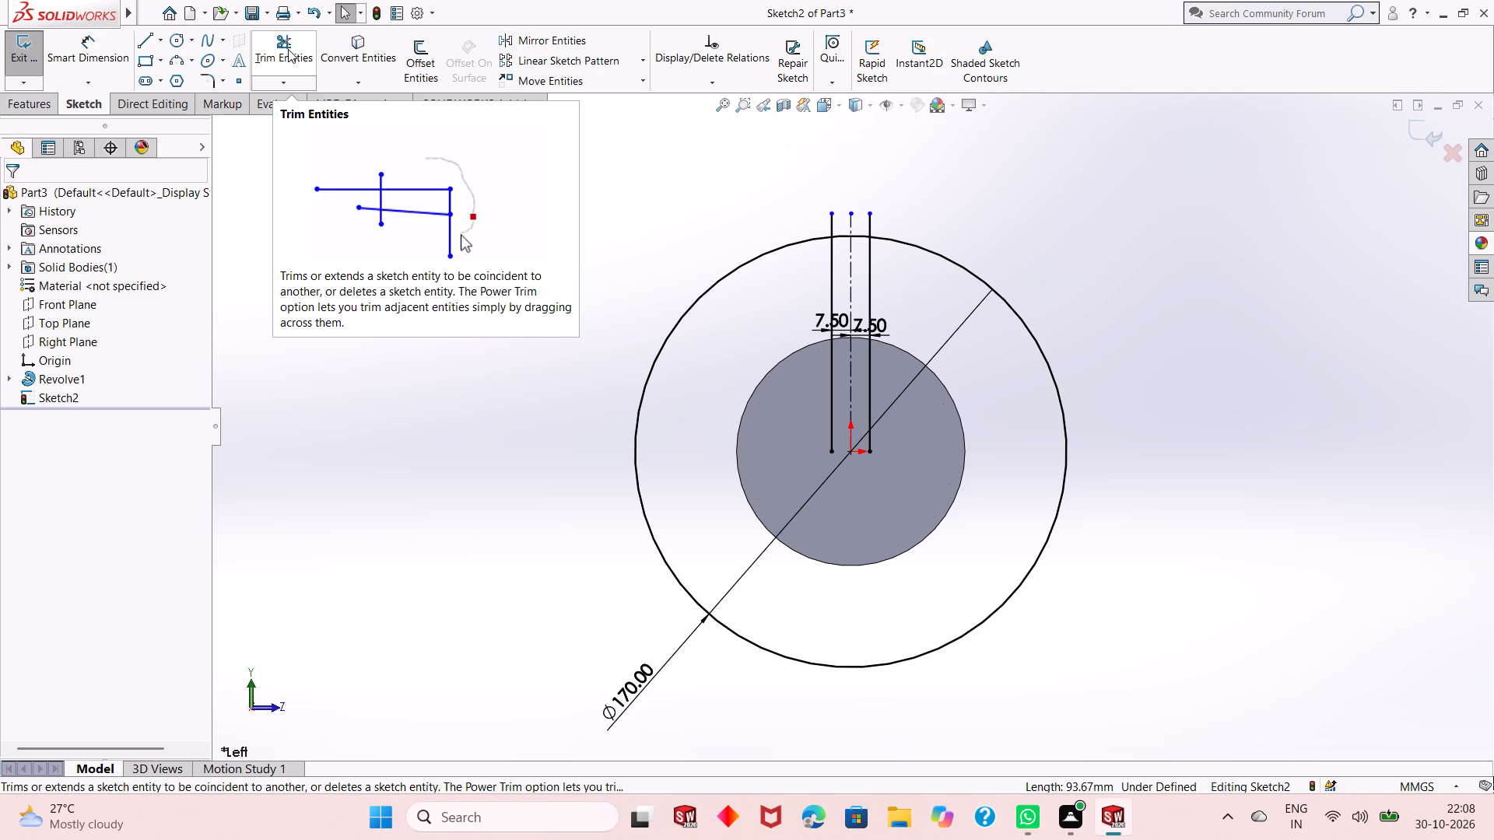
Sketch a circle centred on the origin between the flange edge and the 170 mm circle, with a radius of about 56.8 mm.
{"action": "left_click", "coordinate": [172, 41]}
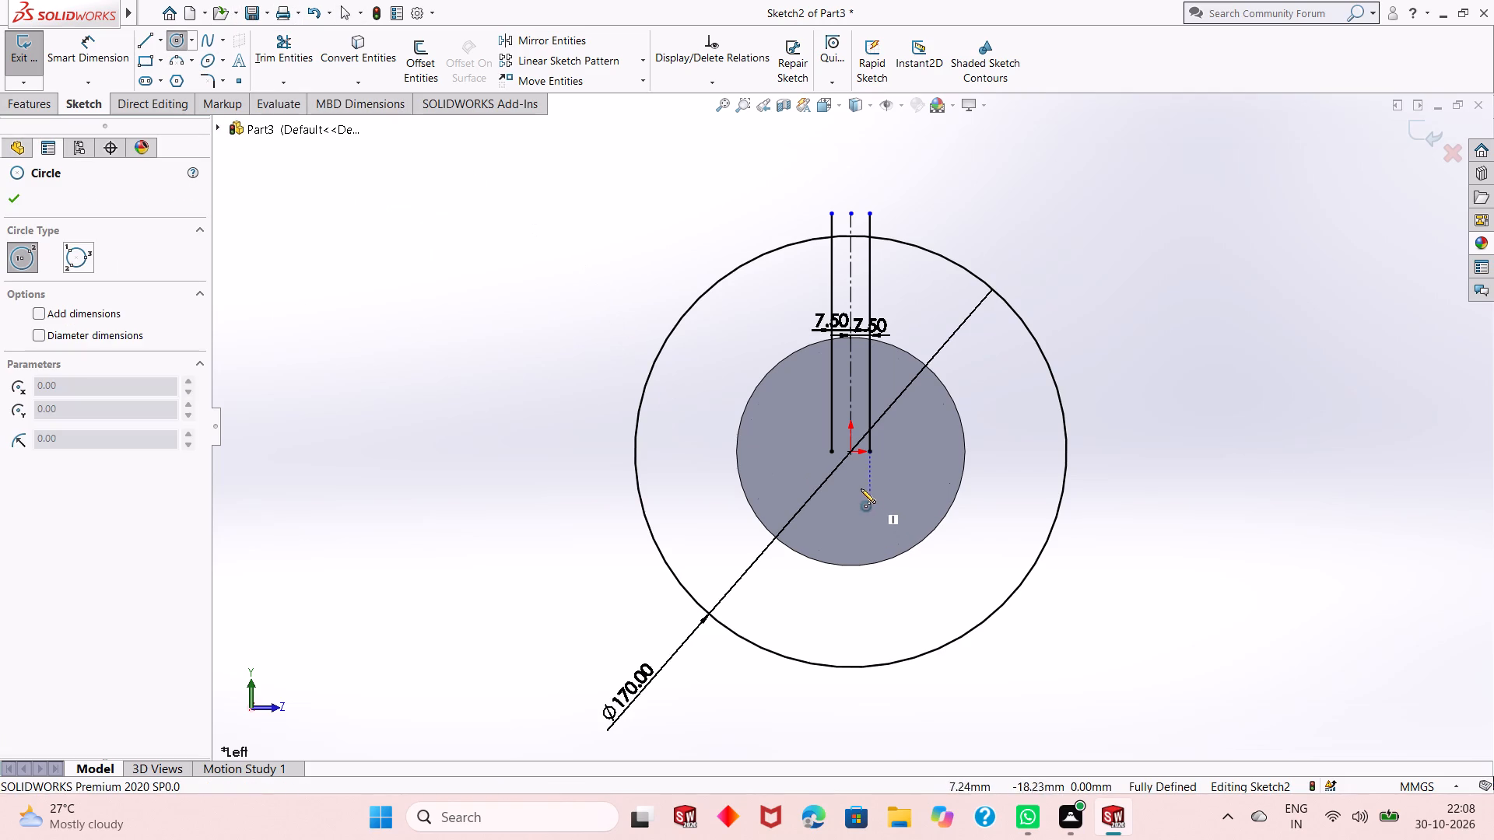
{"action": "left_click", "coordinate": [850, 452]}
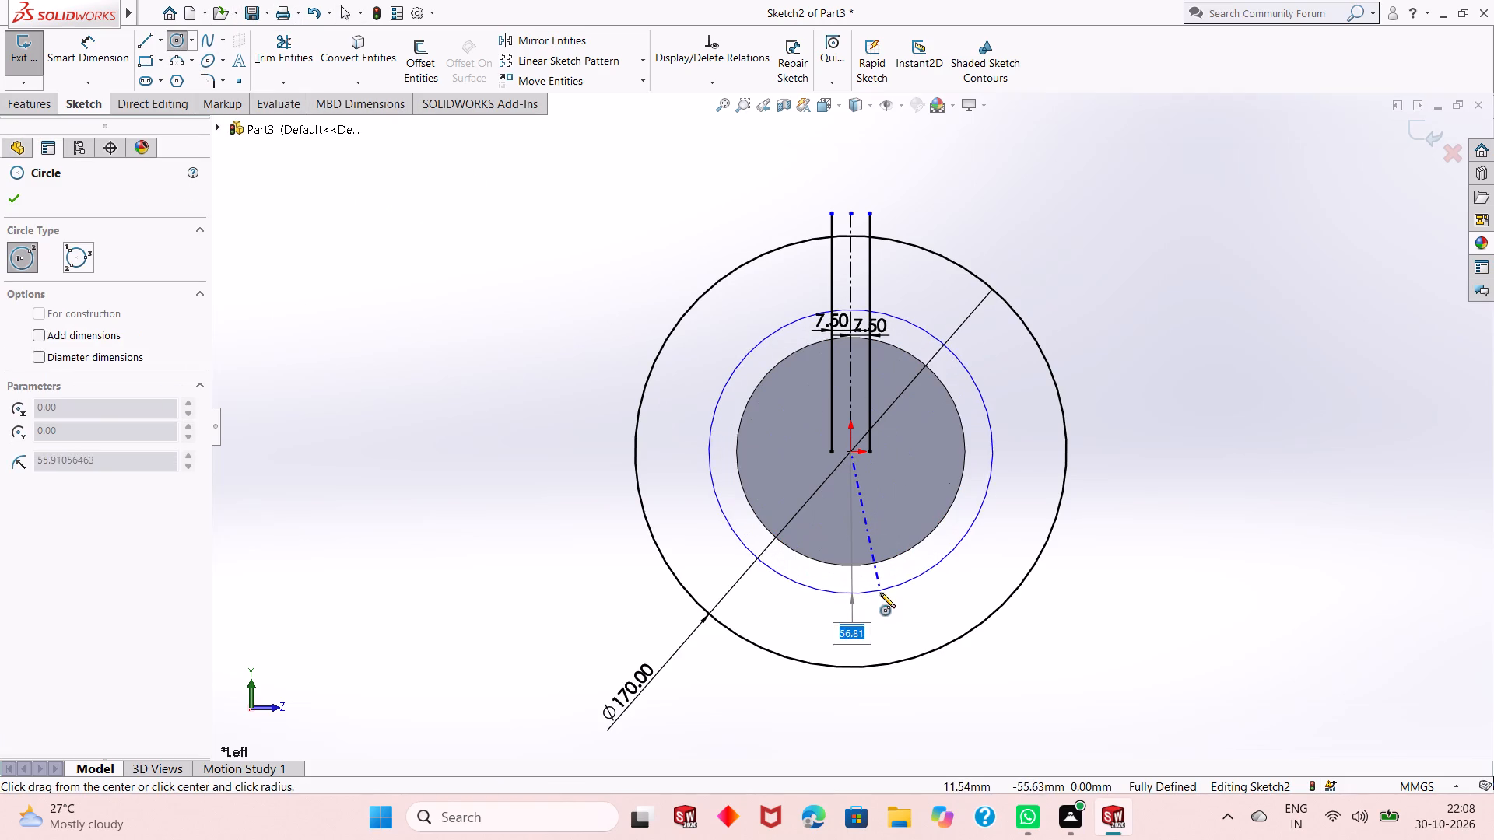
{"action": "left_click", "coordinate": [880, 593]}
{"action": "right_click", "coordinate": [434, 283]}
{"action": "left_click", "coordinate": [455, 299]}
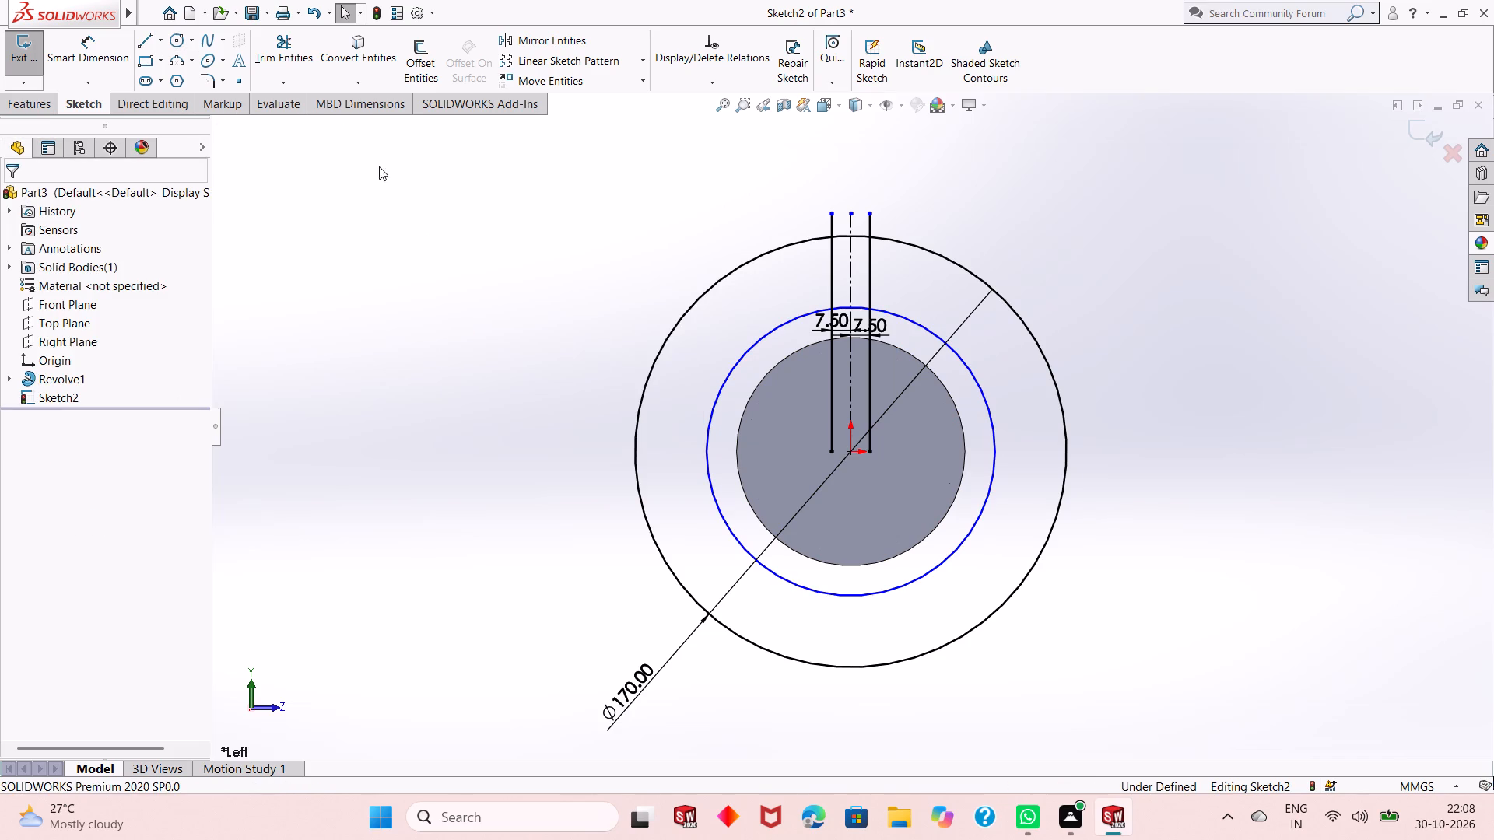
Dimension the undimensioned circle just outside the flange edge to a diameter of 100 mm.
{"action": "left_click", "coordinate": [100, 68]}
{"action": "left_click", "coordinate": [886, 591]}
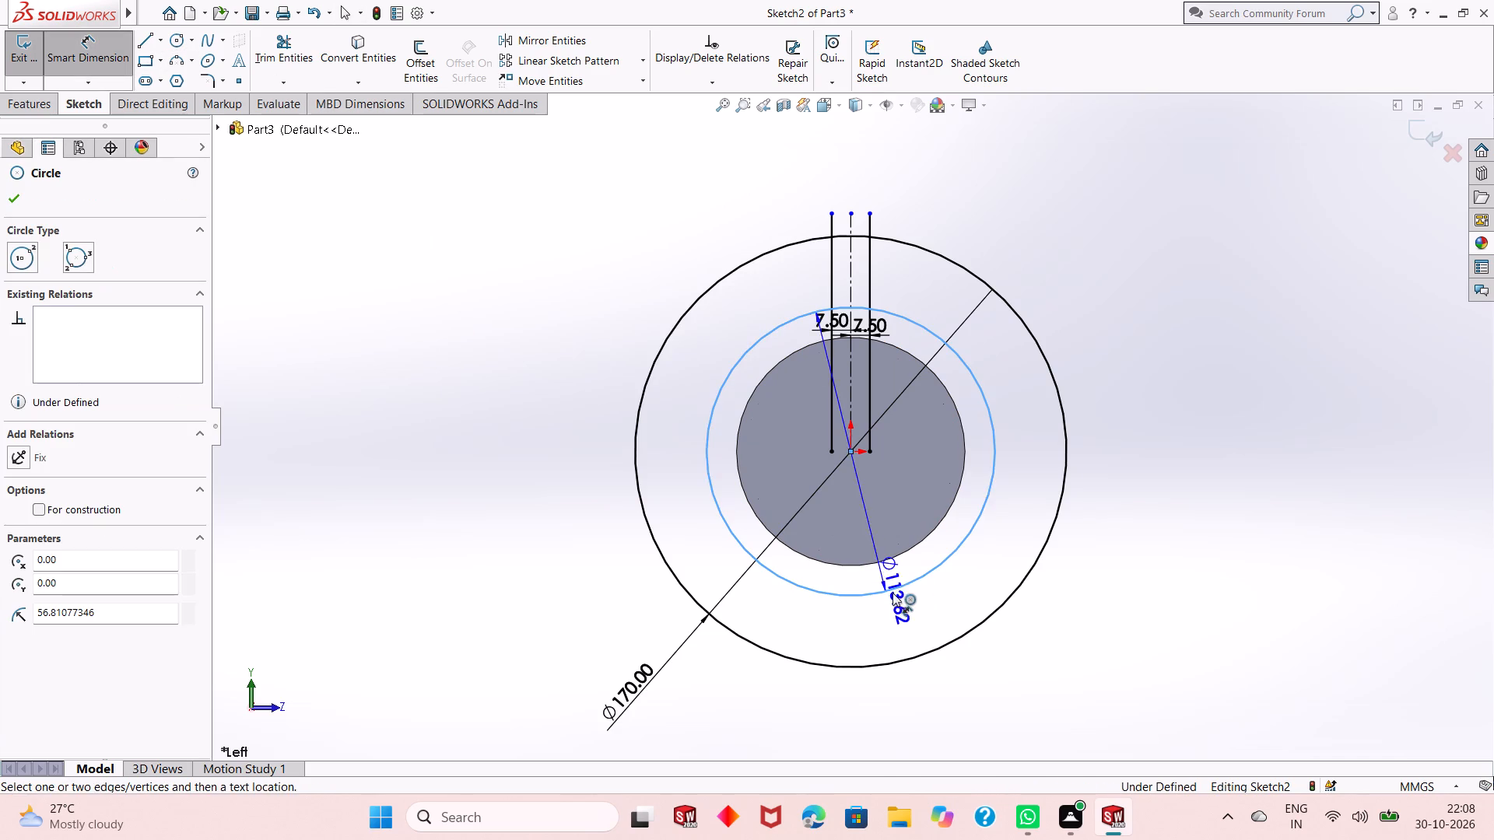
{"action": "left_click", "coordinate": [1086, 689]}
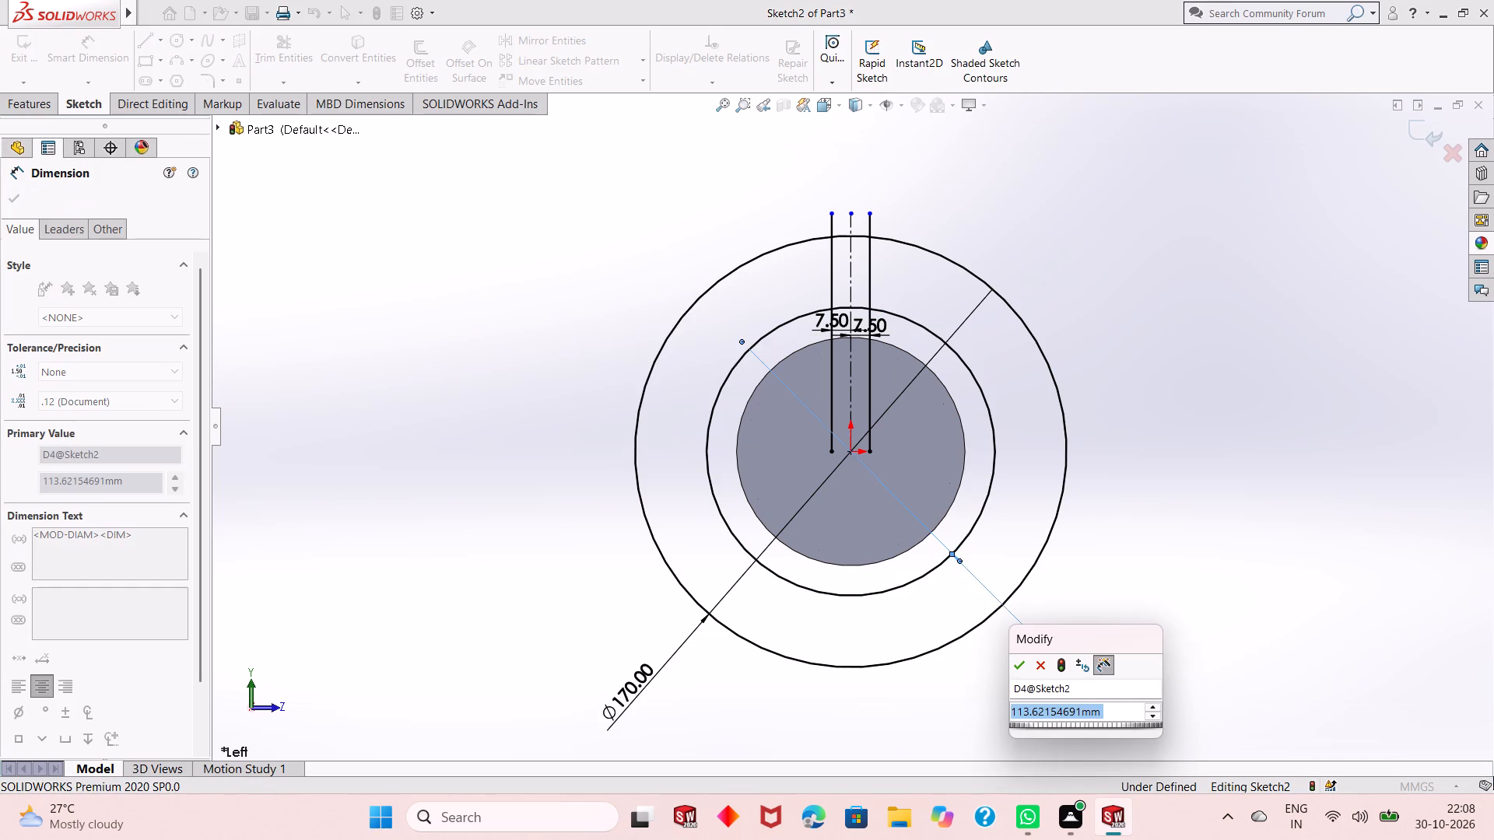
{"action": "type", "text": "100"}
{"action": "key", "text": "Return"}
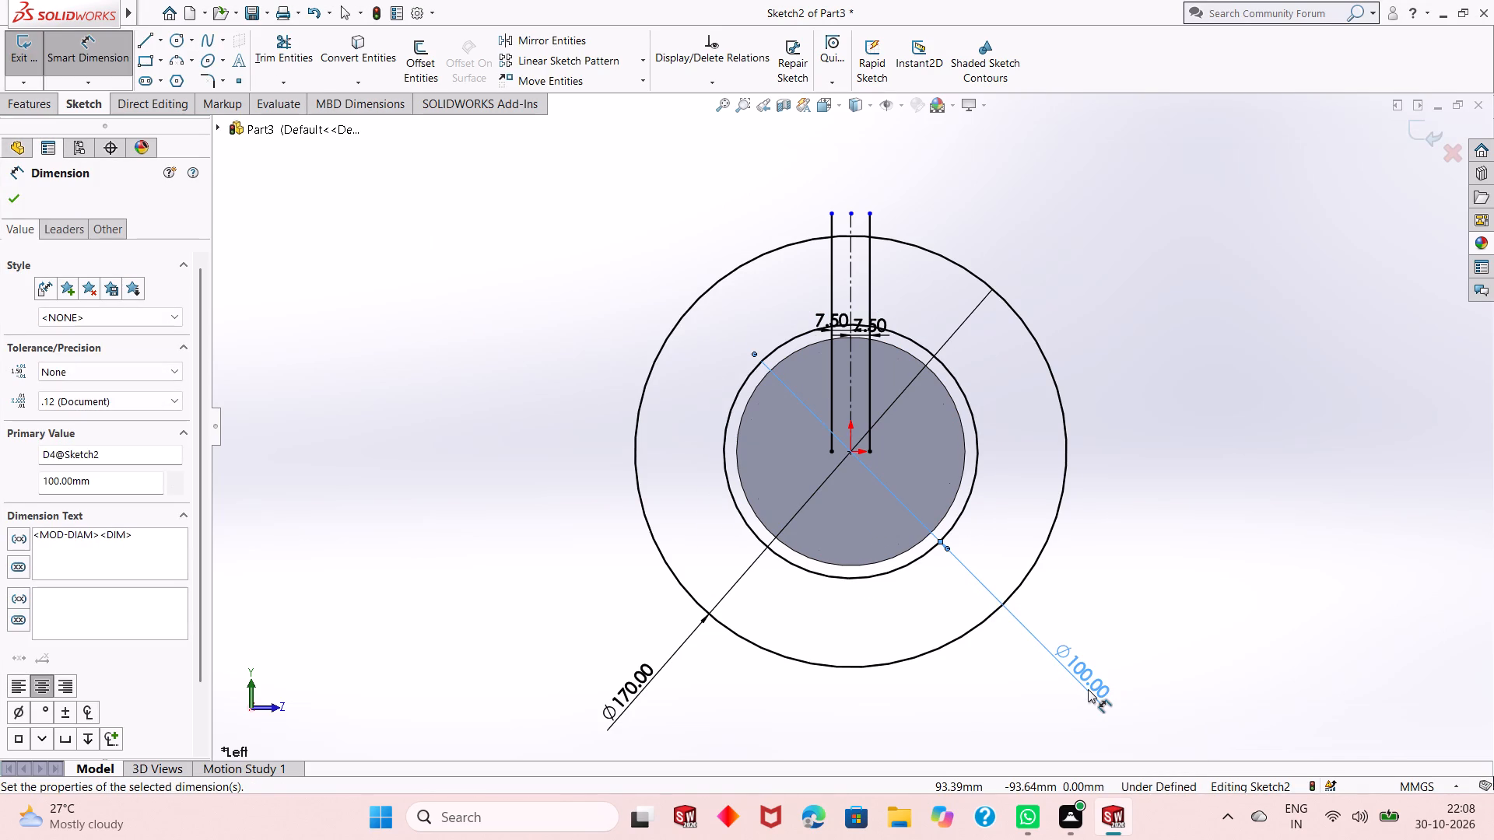
{"action": "right_click", "coordinate": [1128, 358]}
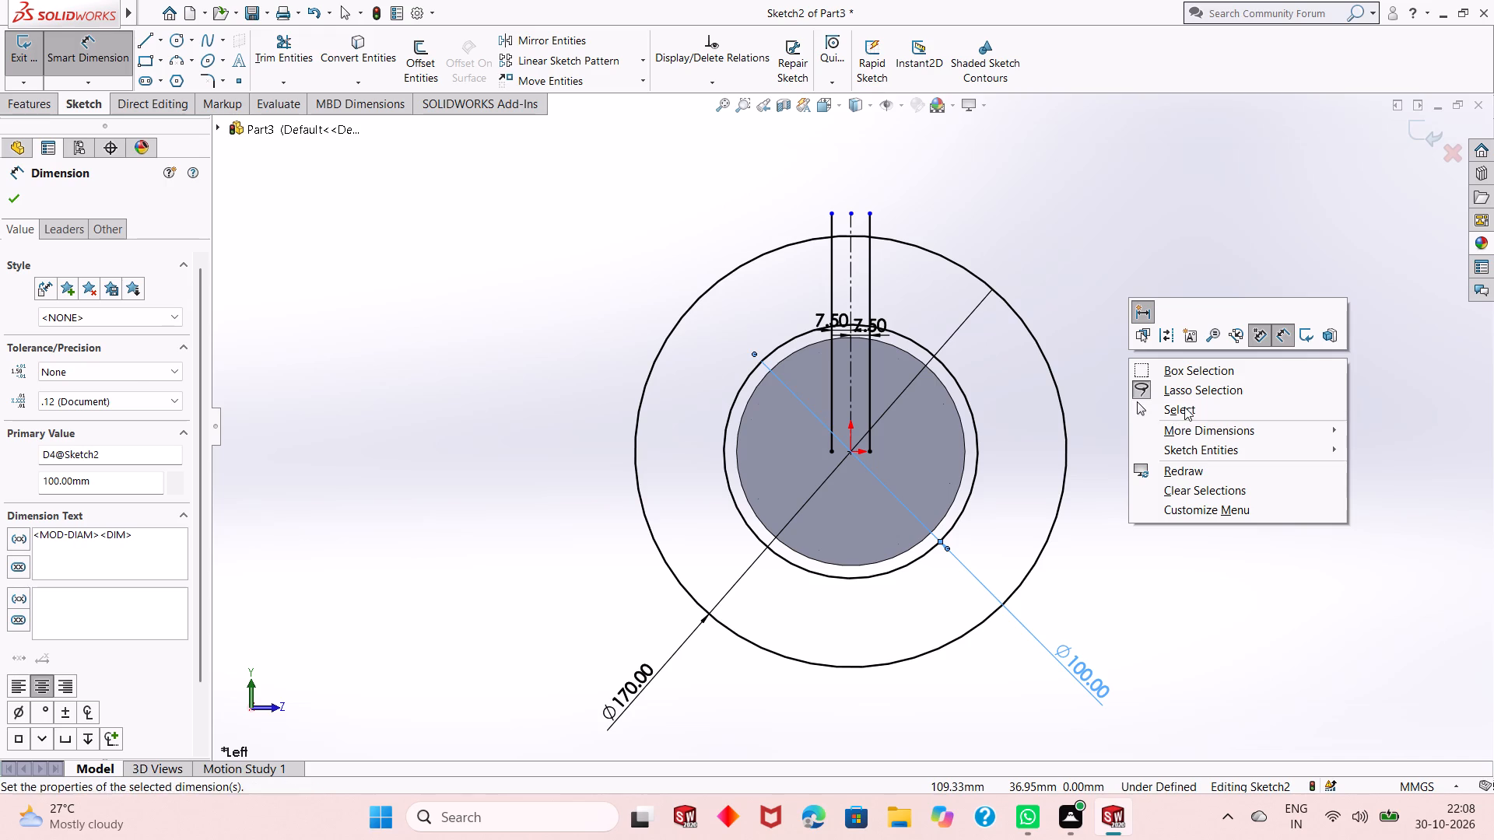
{"action": "left_click", "coordinate": [1184, 406]}
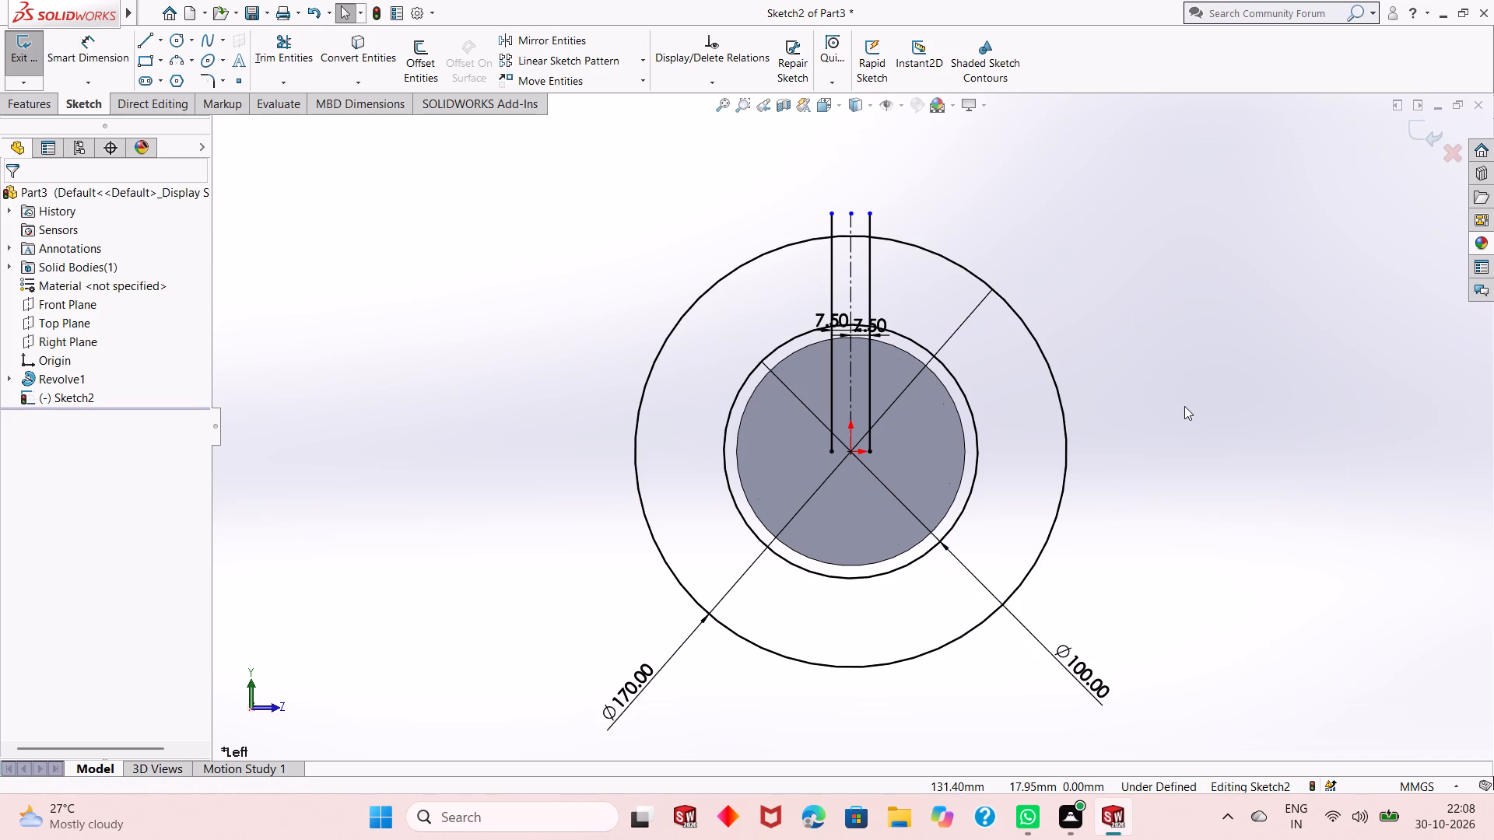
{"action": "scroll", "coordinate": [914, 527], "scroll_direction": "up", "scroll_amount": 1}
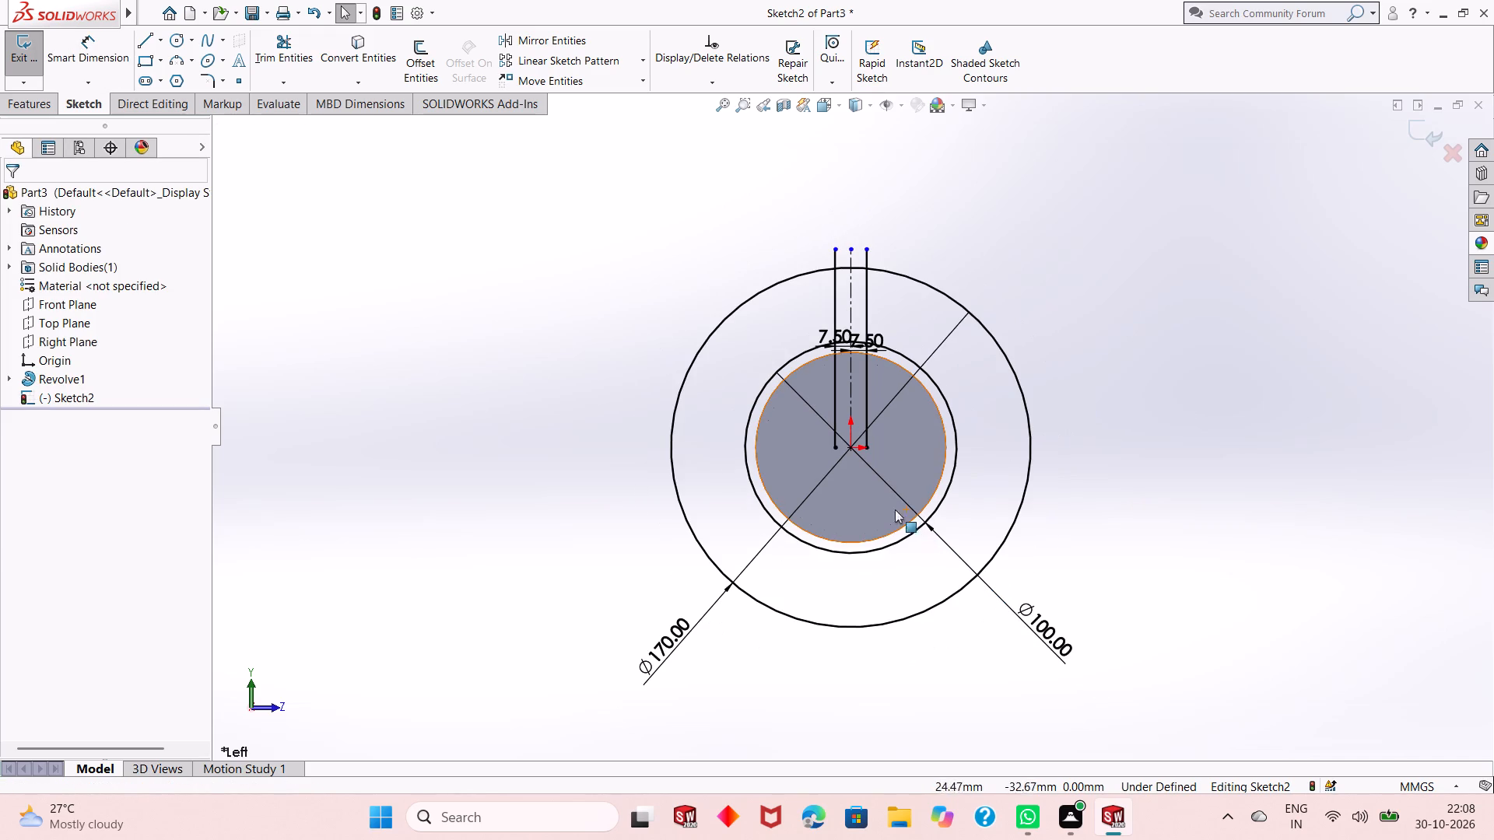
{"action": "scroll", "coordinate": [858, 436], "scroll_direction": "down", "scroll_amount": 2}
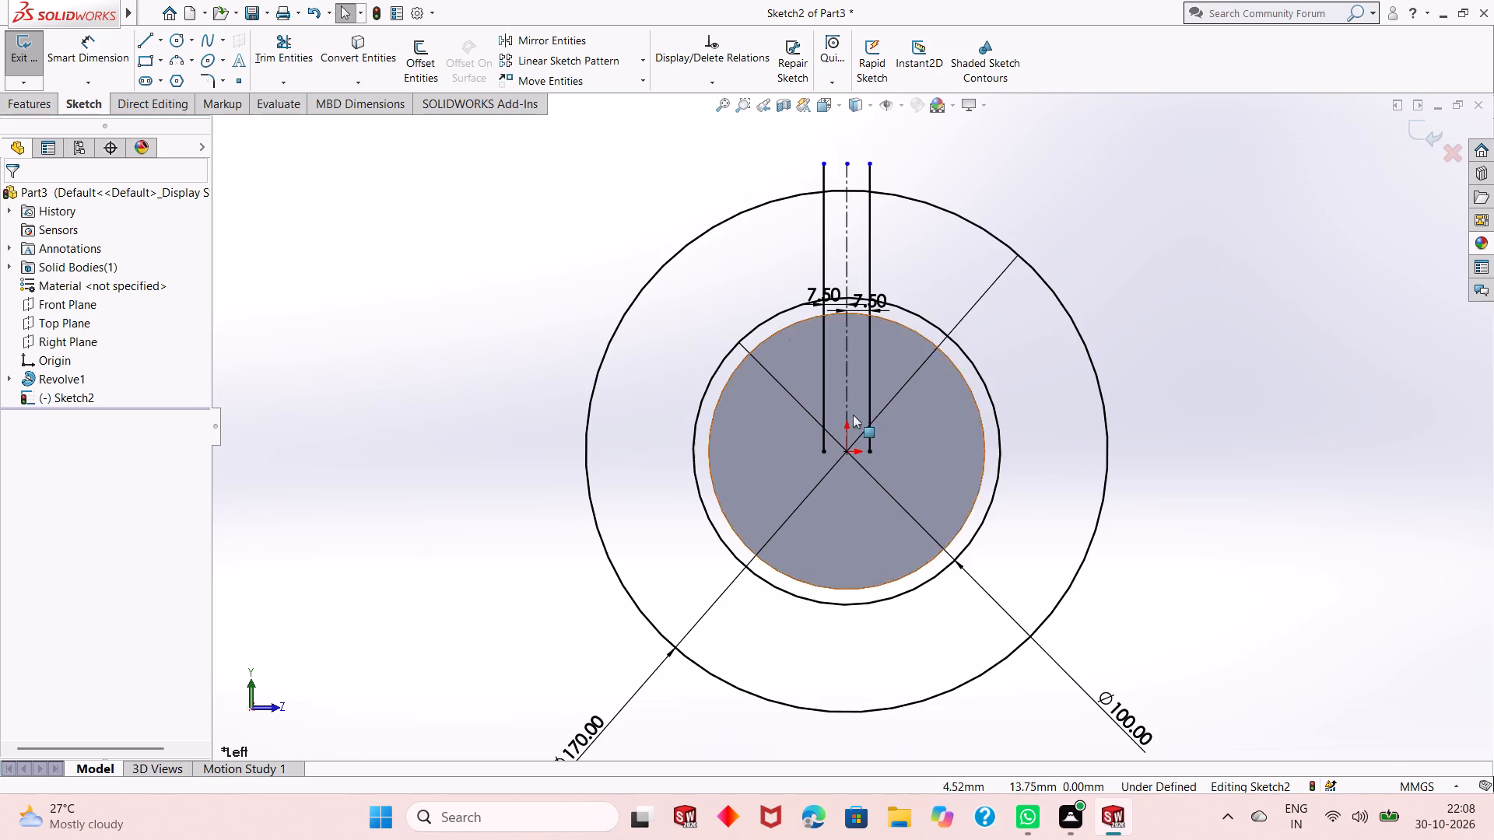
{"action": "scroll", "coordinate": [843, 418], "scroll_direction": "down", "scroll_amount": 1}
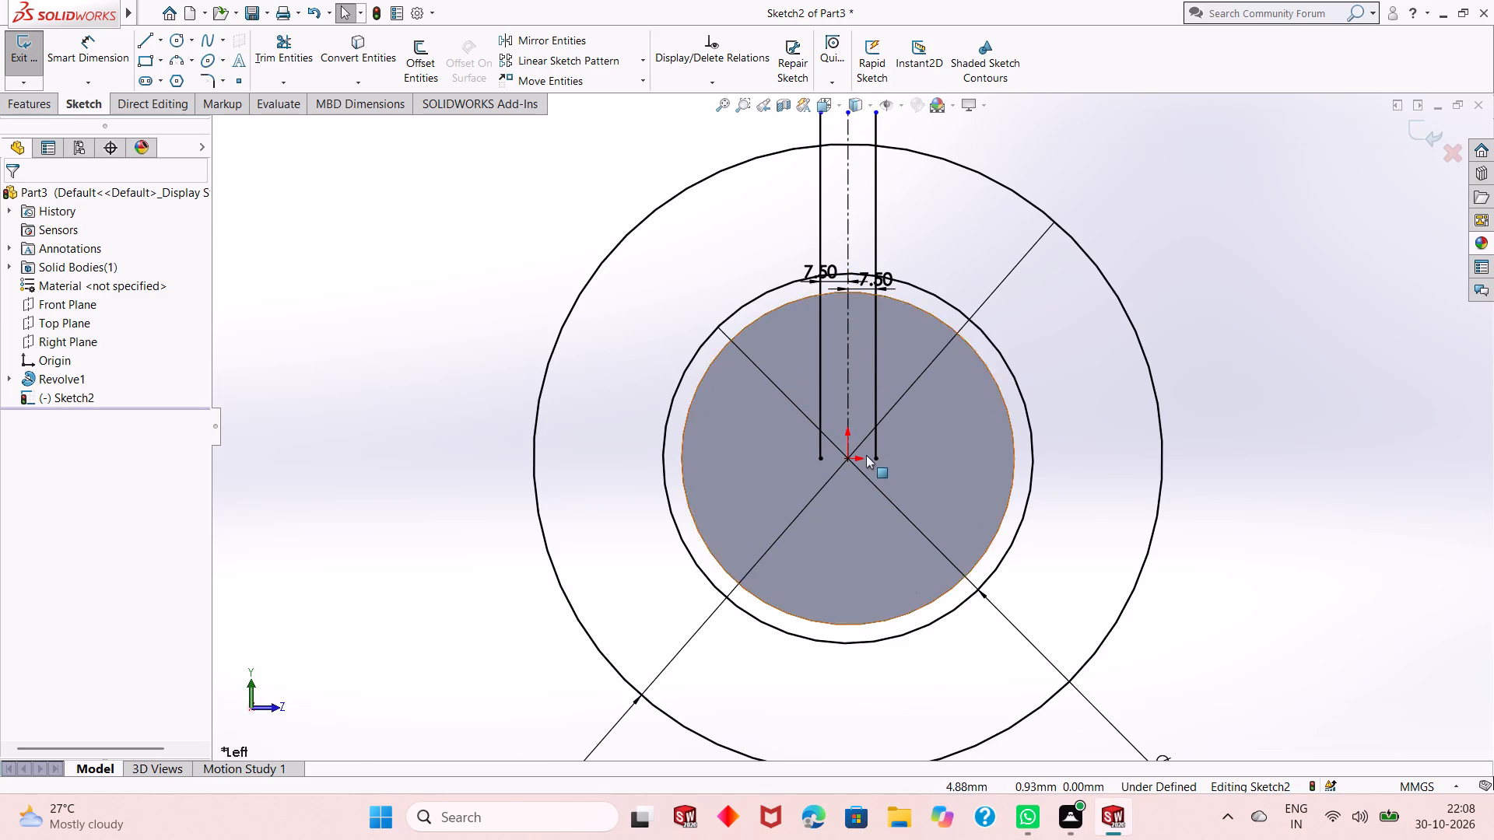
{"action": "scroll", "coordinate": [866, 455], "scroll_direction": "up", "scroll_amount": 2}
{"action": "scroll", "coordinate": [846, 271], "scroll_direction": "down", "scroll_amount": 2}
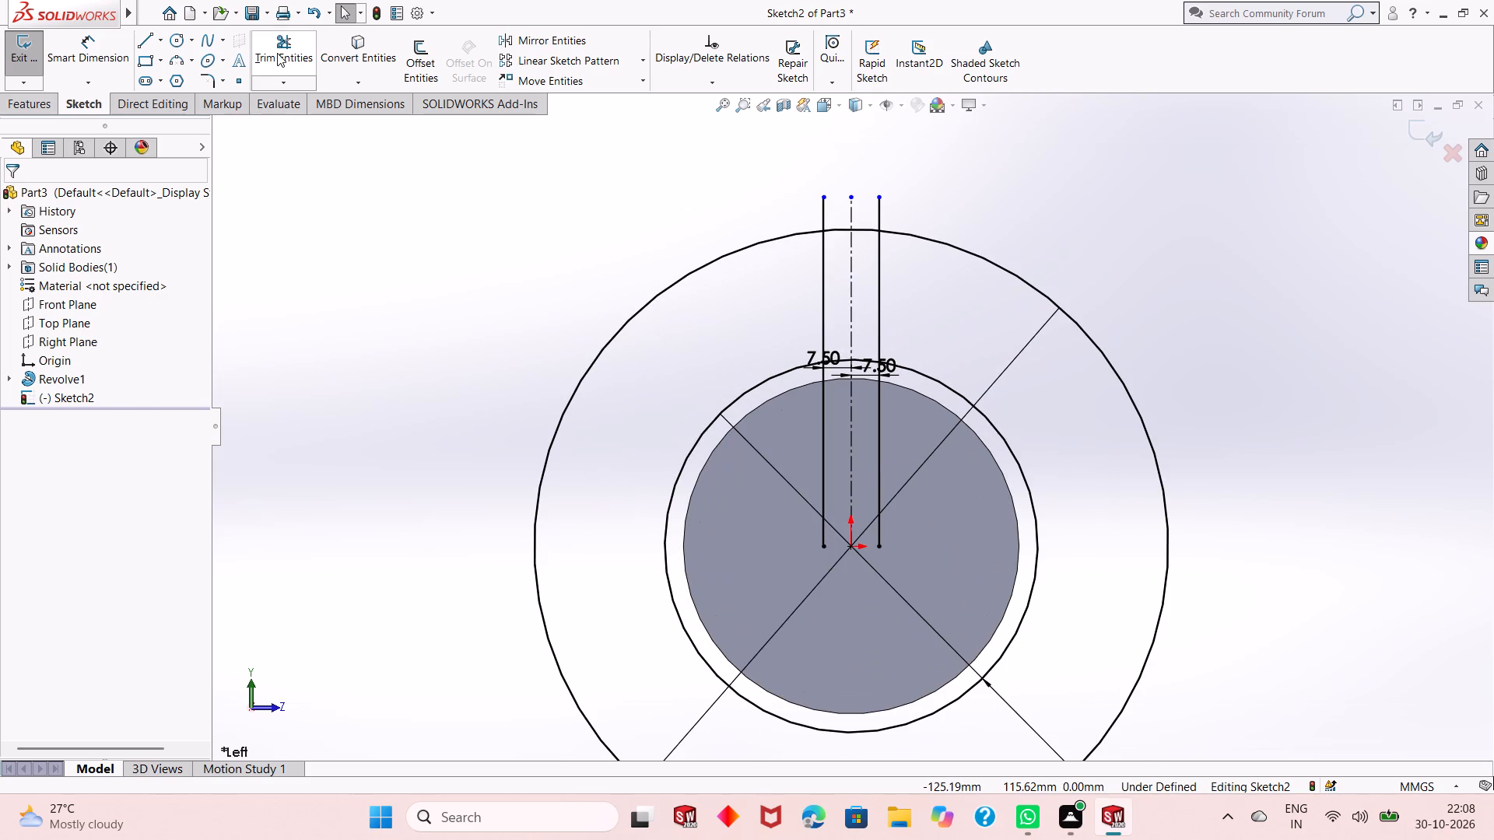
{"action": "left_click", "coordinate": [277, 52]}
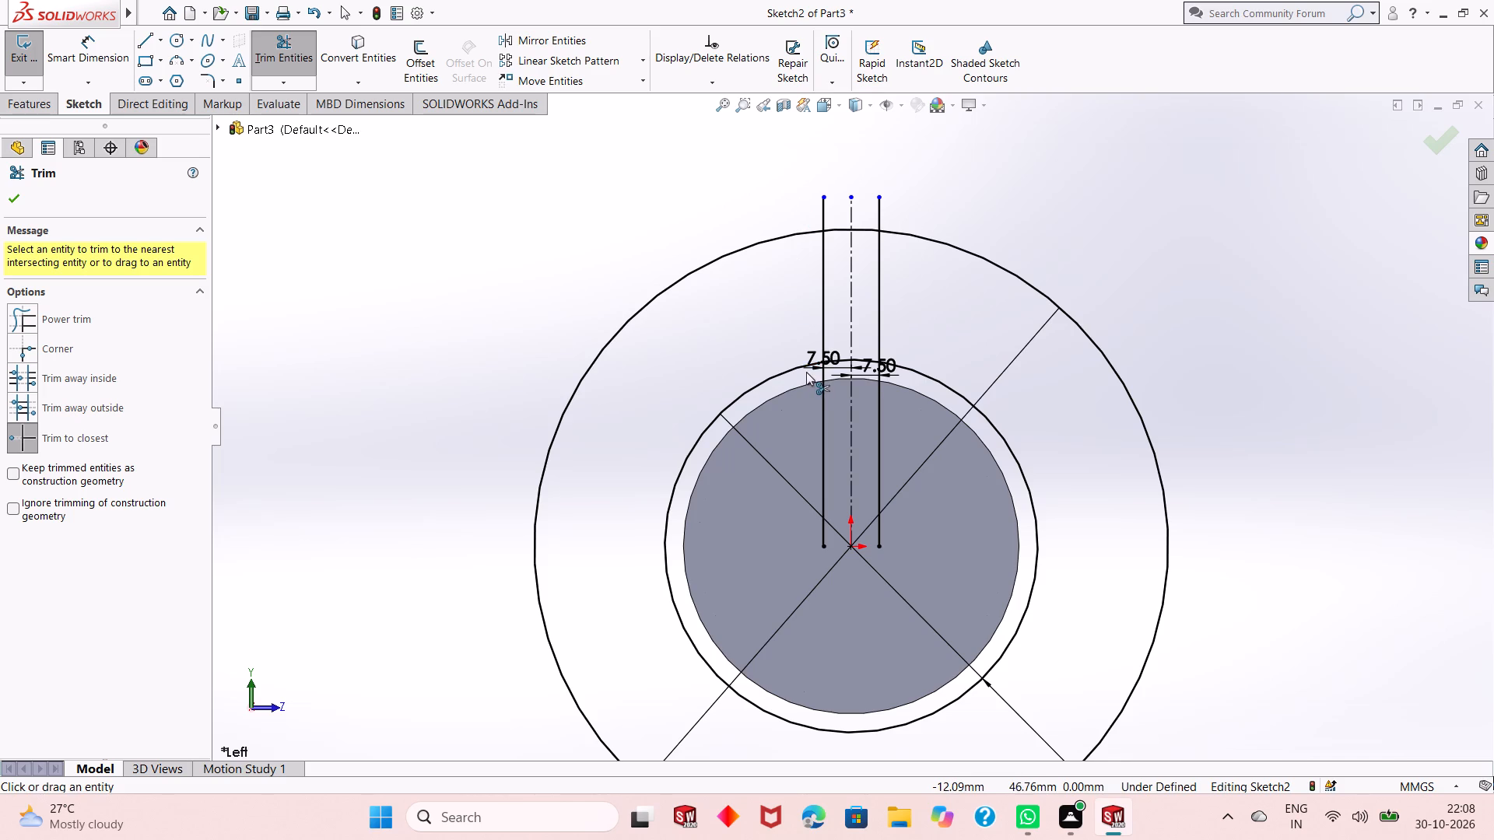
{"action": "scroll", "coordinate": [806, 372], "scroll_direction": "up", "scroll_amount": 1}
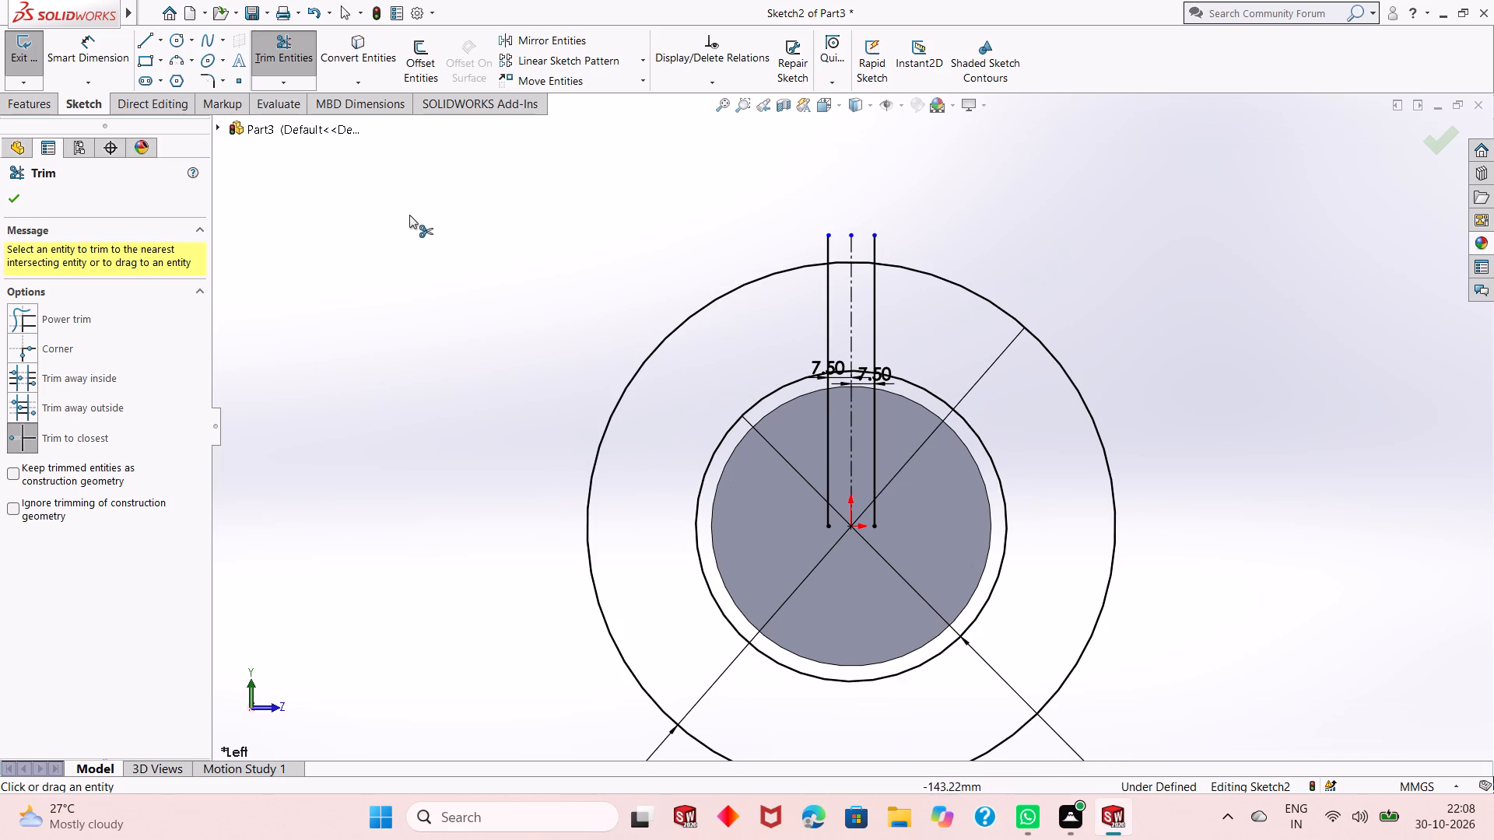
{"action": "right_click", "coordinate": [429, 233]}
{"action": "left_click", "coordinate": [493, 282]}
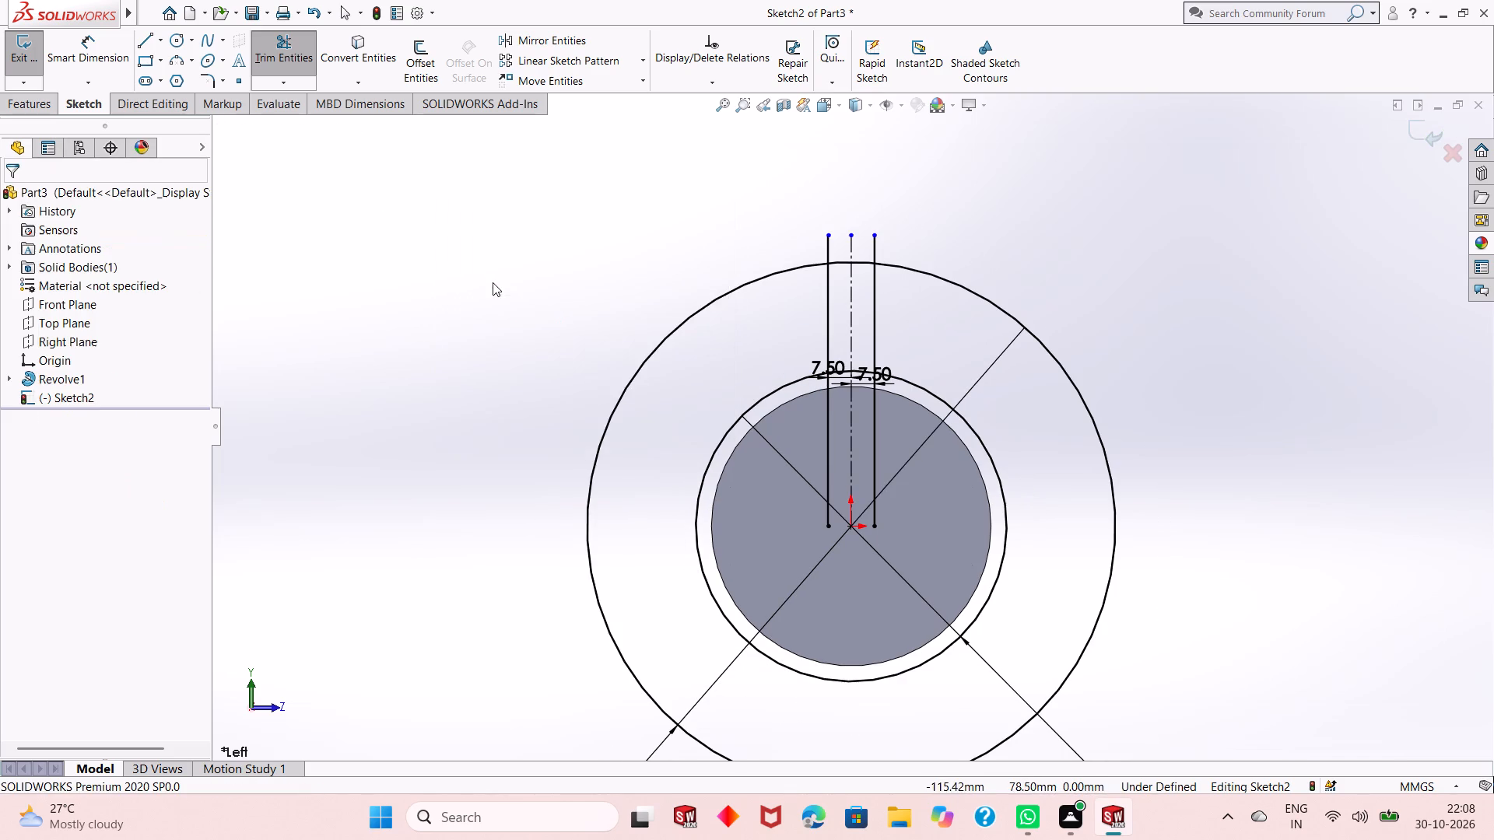
Examine the two sketch circles and slot lines against the revolved body from several angles, finishing with a face-on view.
{"action": "scroll", "coordinate": [833, 497], "scroll_direction": "up", "scroll_amount": 2}
{"action": "middle_click_drag", "start_coordinate": [933, 464], "coordinate": [761, 534]}
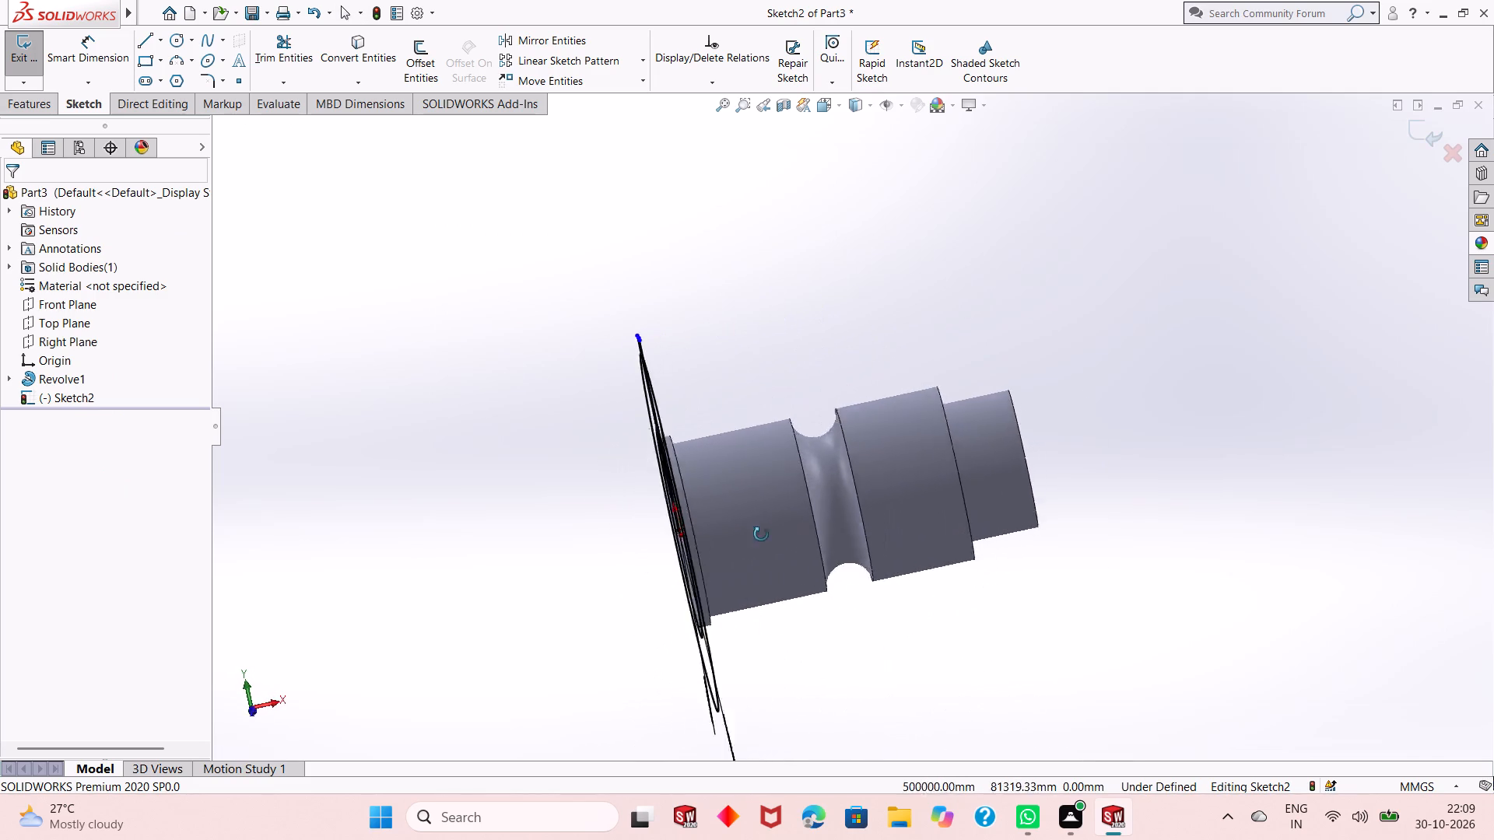
{"action": "middle_click_drag", "start_coordinate": [761, 534], "coordinate": [844, 487]}
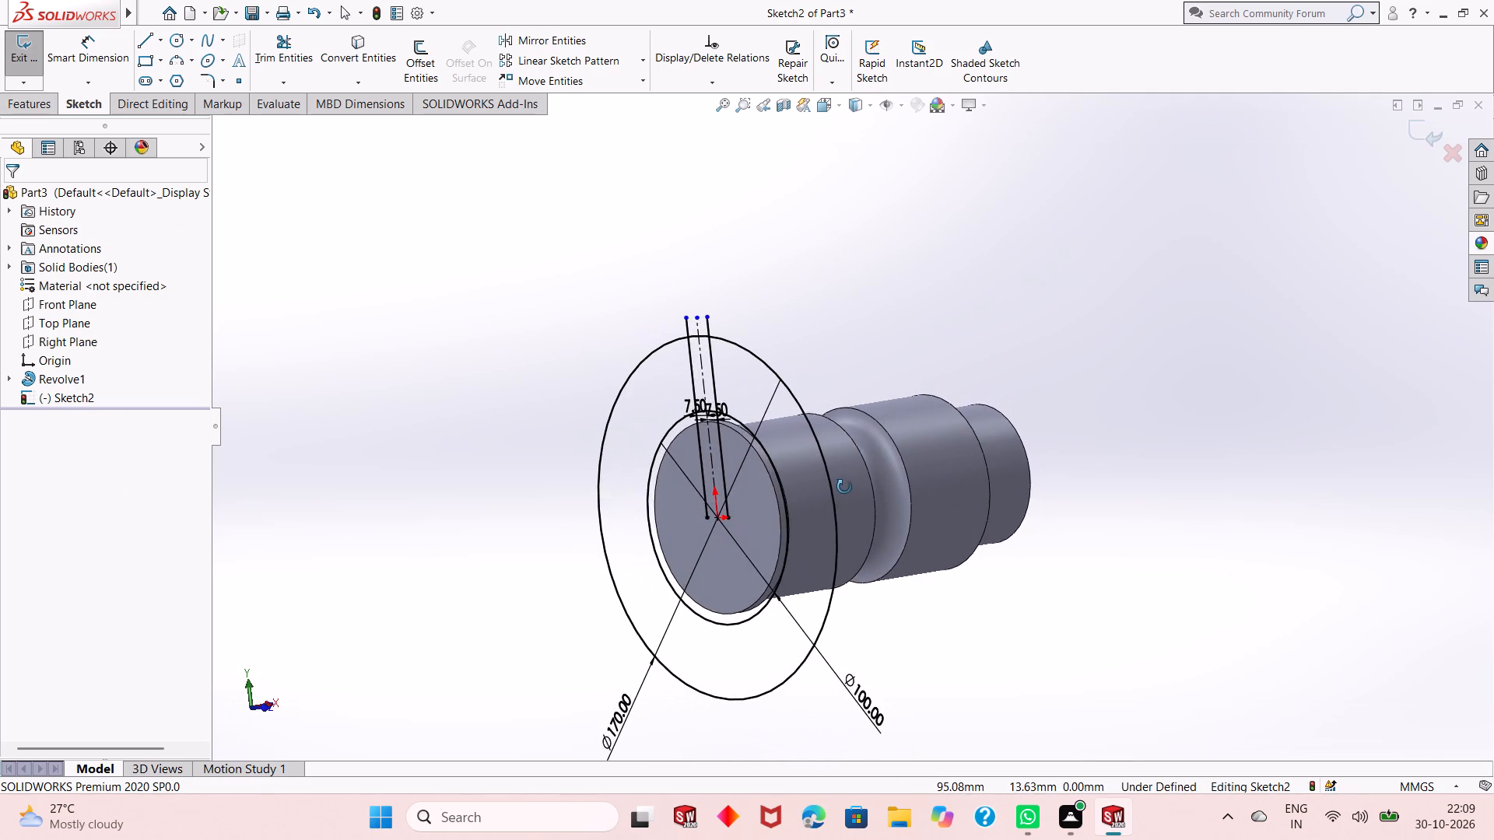
{"action": "middle_click_drag", "start_coordinate": [844, 487], "coordinate": [816, 499]}
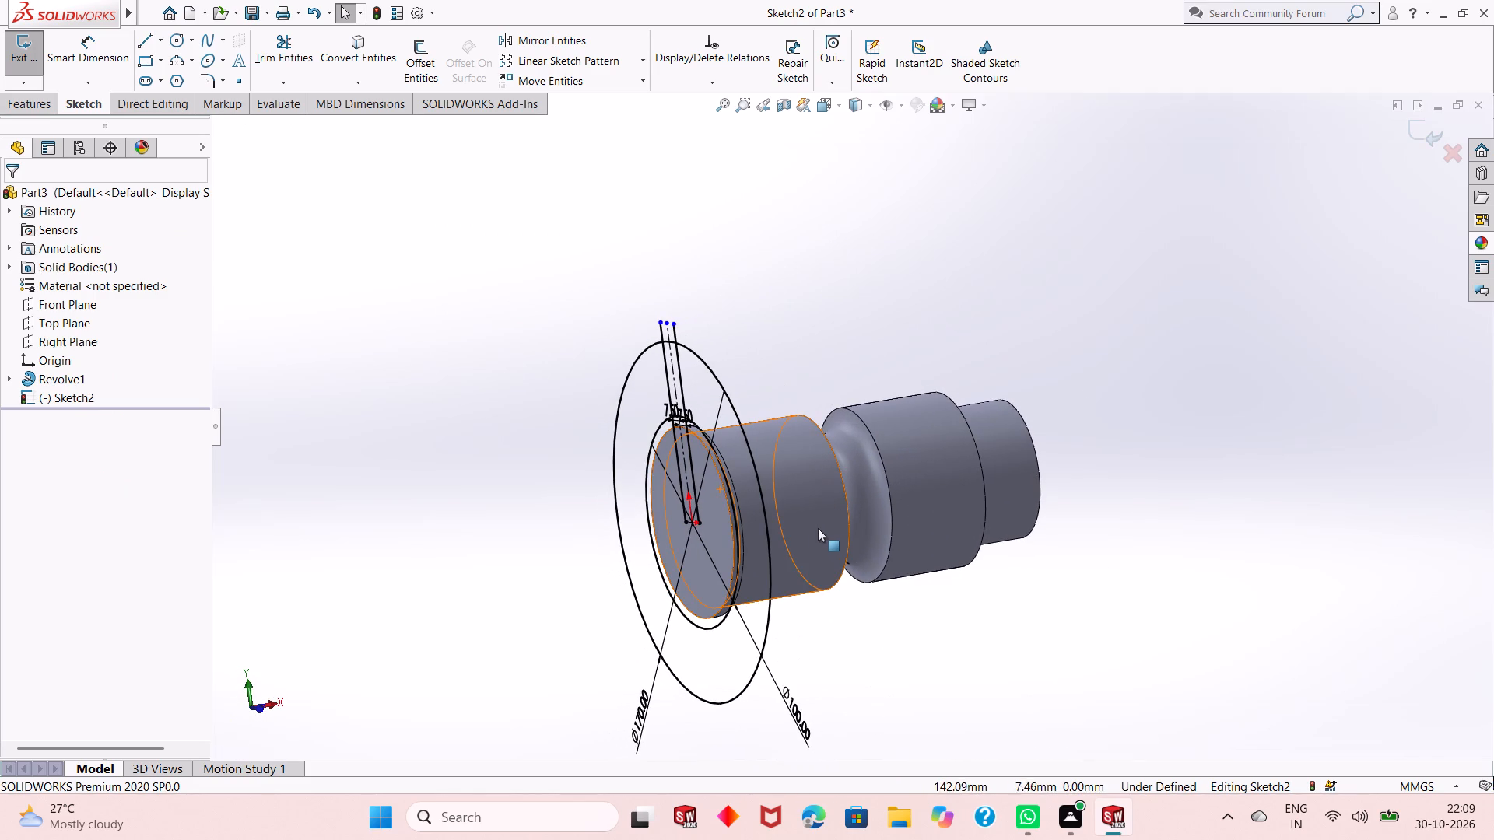
{"action": "middle_click_drag", "start_coordinate": [821, 534], "coordinate": [870, 509]}
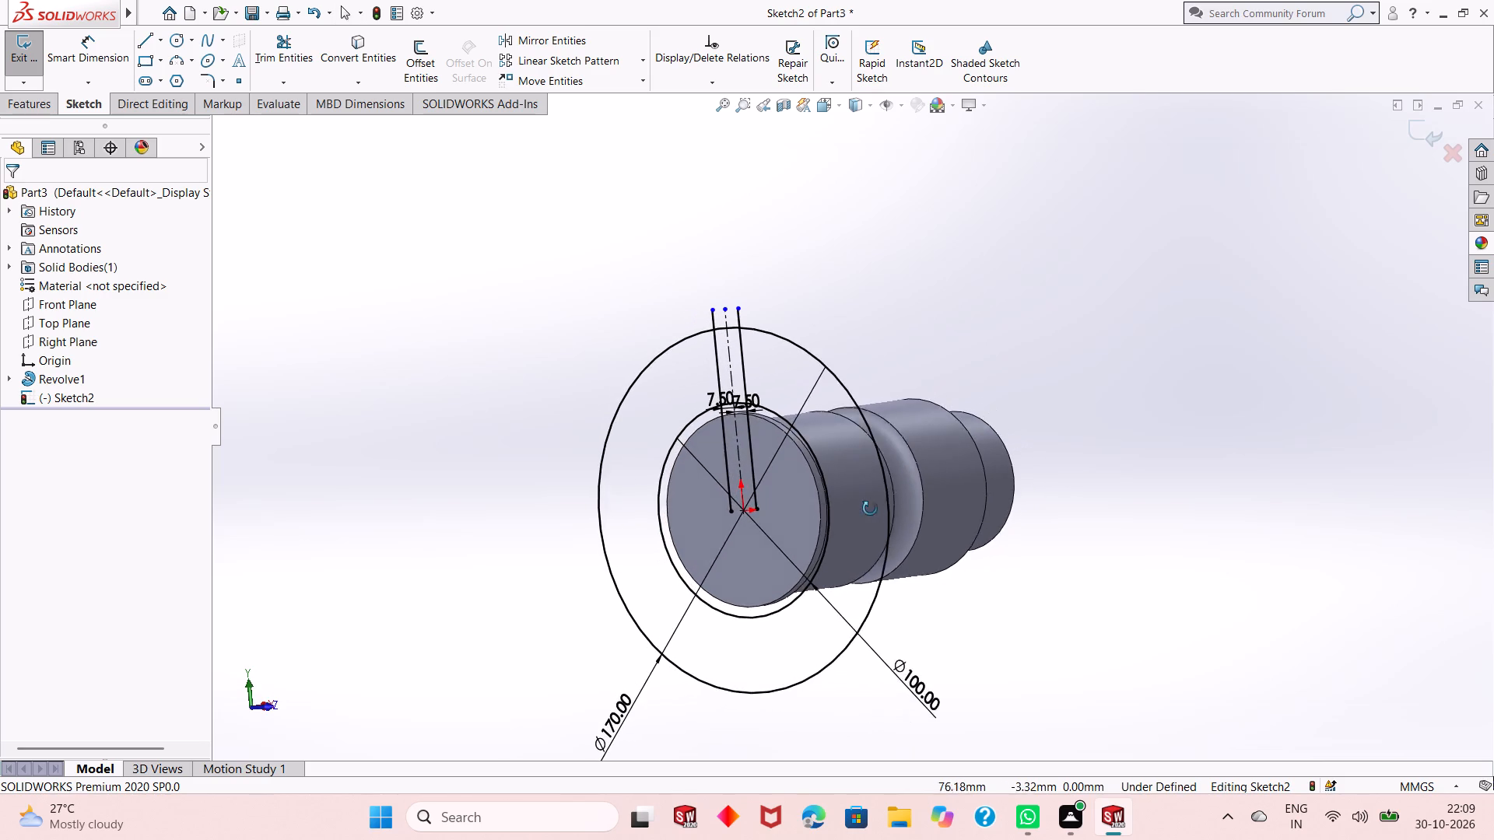
{"action": "middle_click_drag", "start_coordinate": [870, 509], "coordinate": [882, 506]}
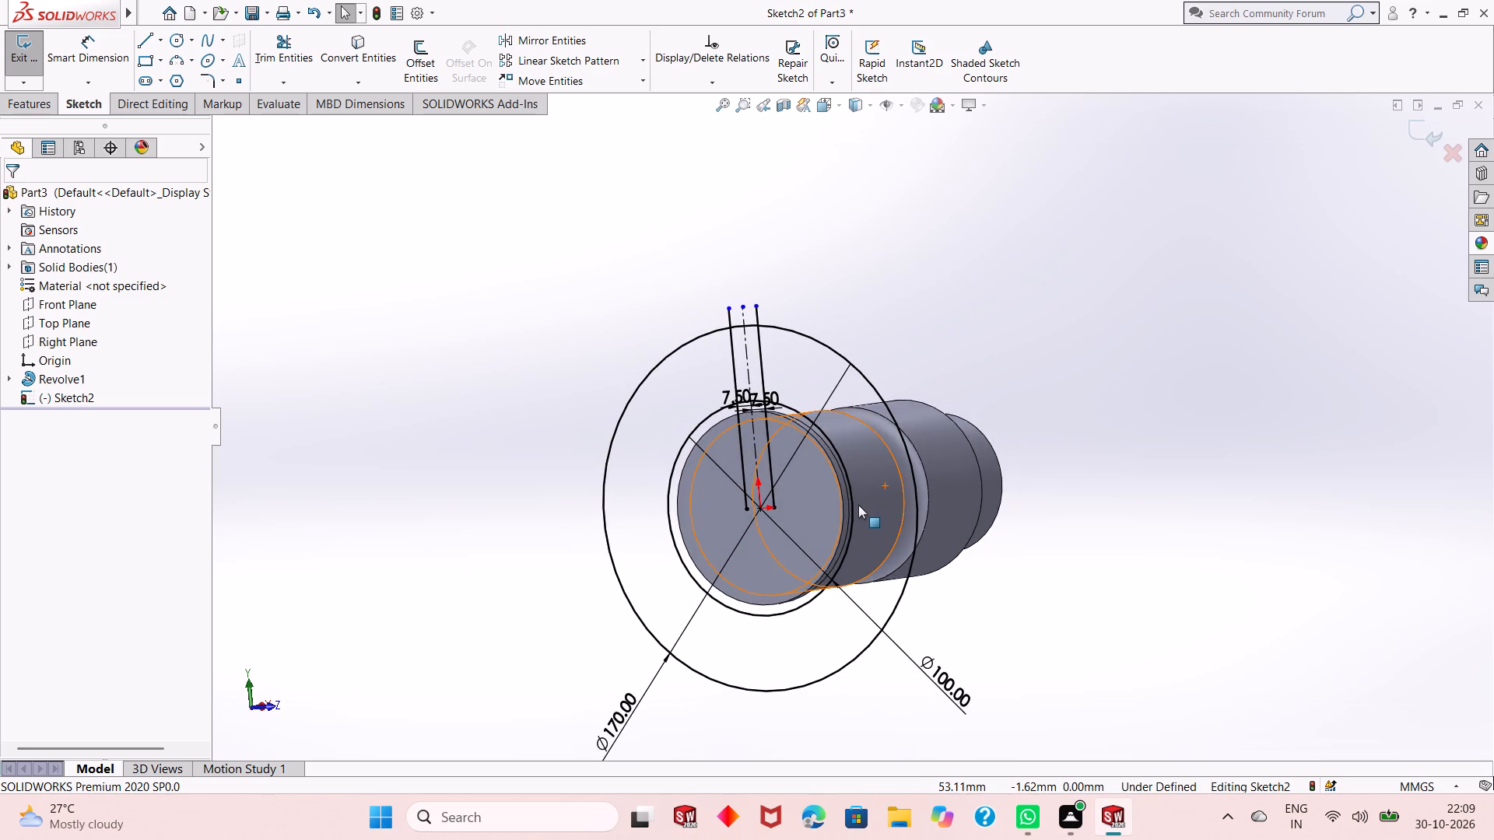
{"action": "middle_click_drag", "start_coordinate": [857, 505], "coordinate": [805, 544]}
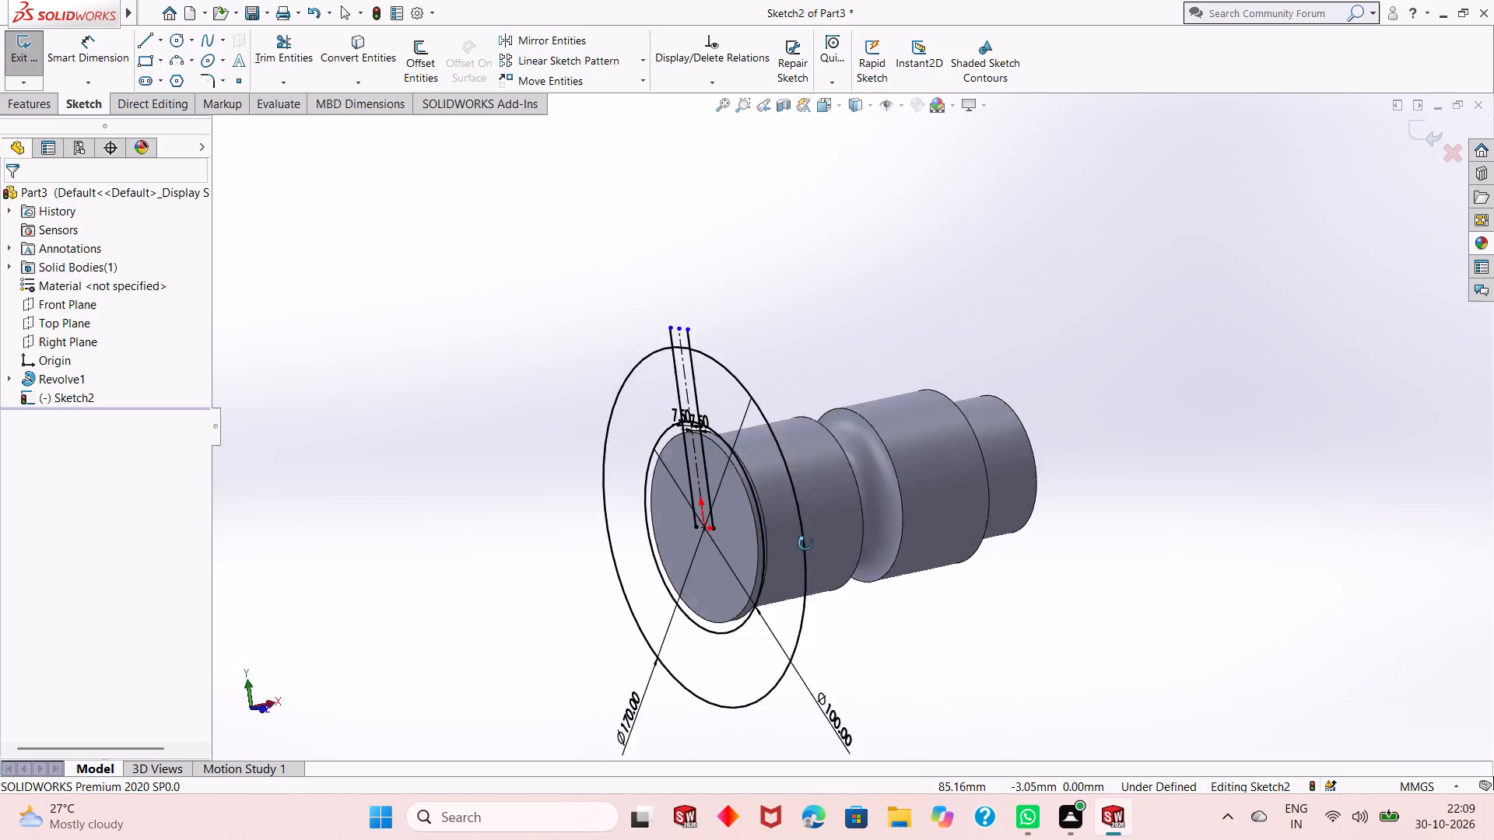
{"action": "middle_click_drag", "start_coordinate": [805, 544], "coordinate": [817, 543]}
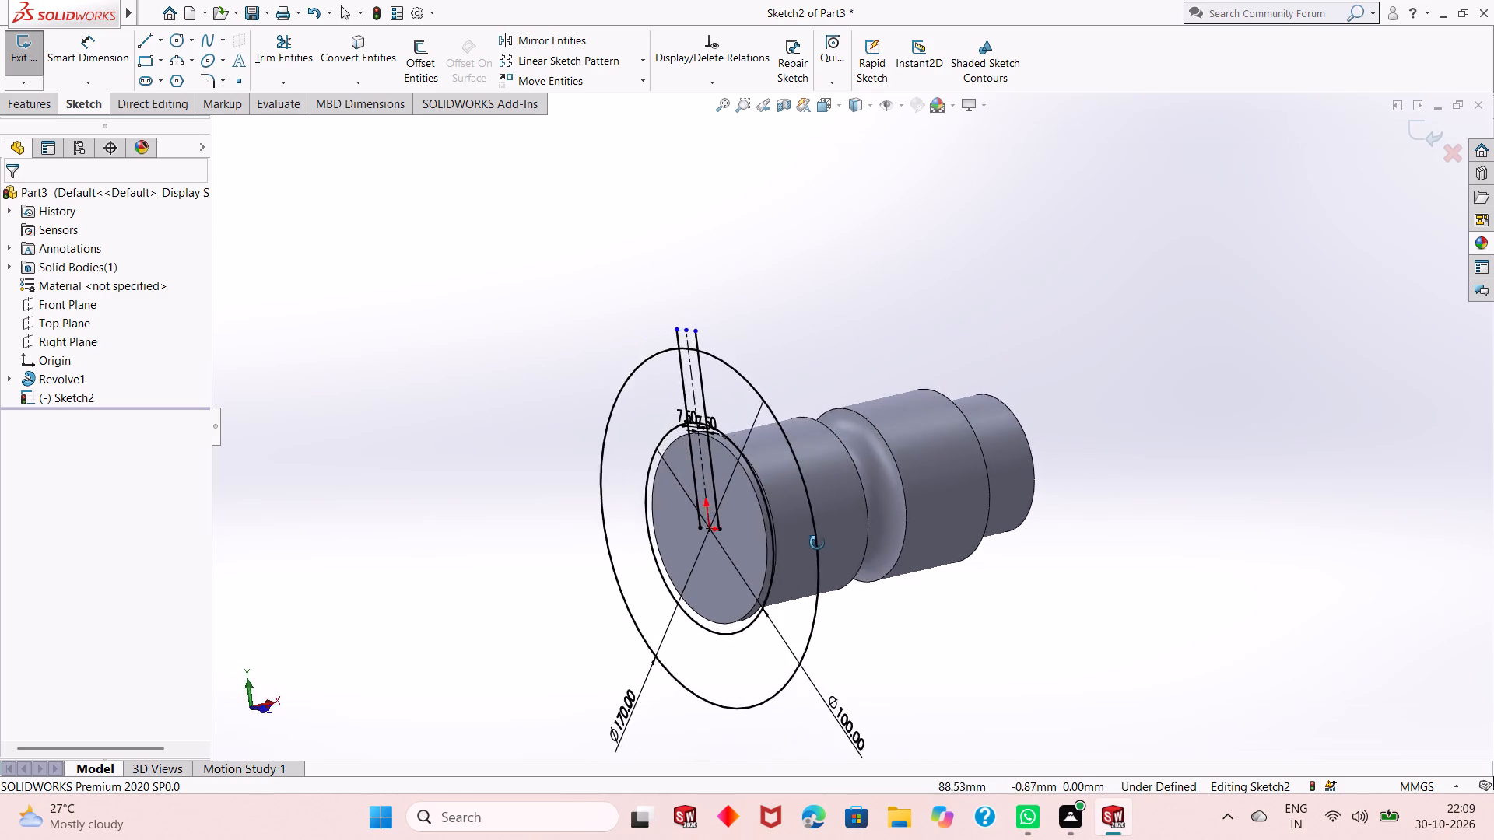
{"action": "middle_click_drag", "start_coordinate": [817, 543], "coordinate": [1122, 471]}
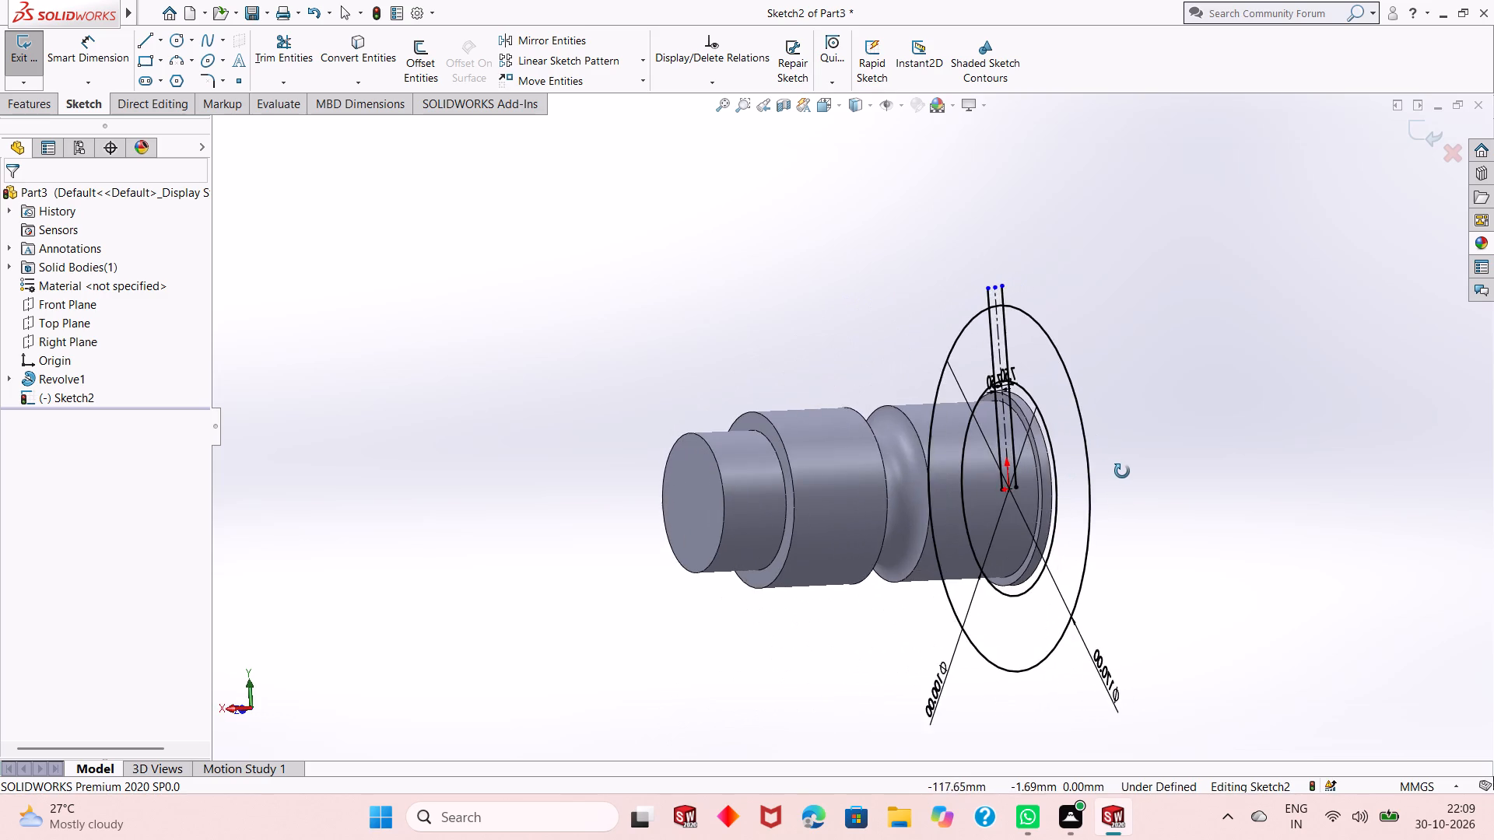
{"action": "middle_click_drag", "start_coordinate": [1122, 471], "coordinate": [815, 562]}
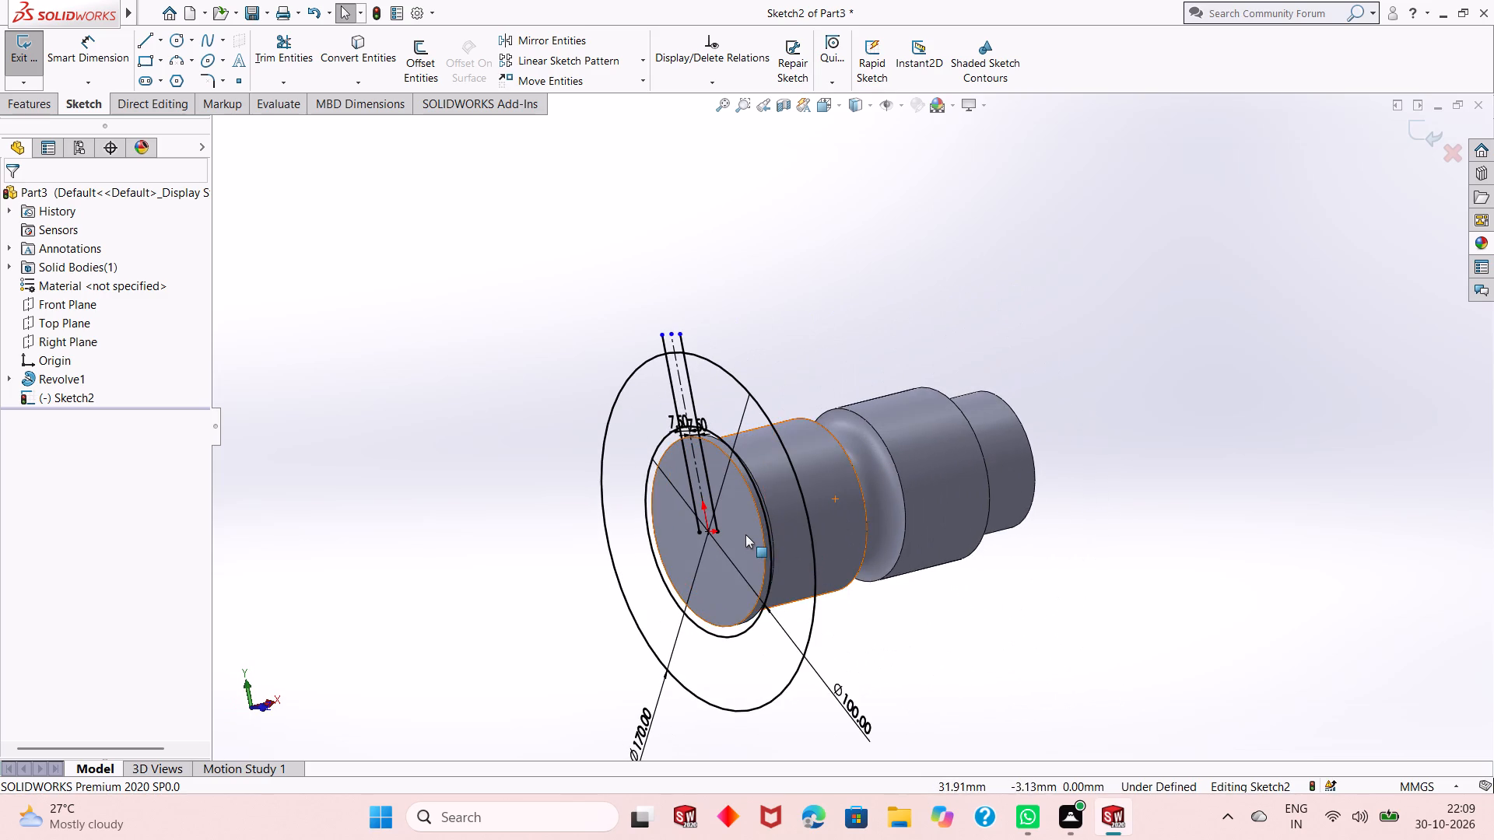
{"action": "scroll", "coordinate": [743, 534], "scroll_direction": "down", "scroll_amount": 3}
{"action": "scroll", "coordinate": [743, 534], "scroll_direction": "up", "scroll_amount": 2}
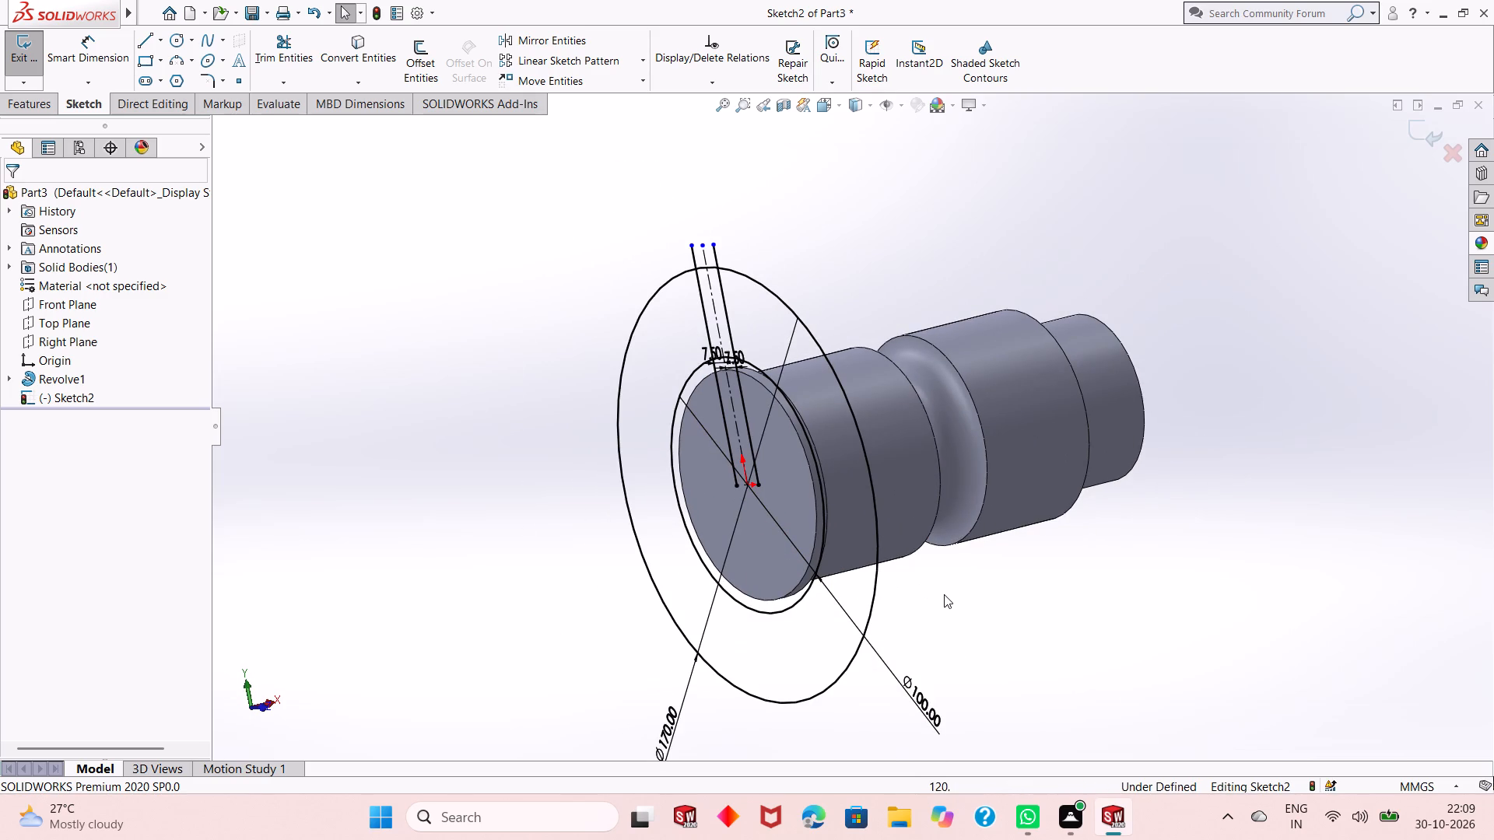
{"action": "middle_click_drag", "start_coordinate": [944, 597], "coordinate": [1006, 541]}
{"action": "scroll", "coordinate": [881, 391], "scroll_direction": "down", "scroll_amount": 1}
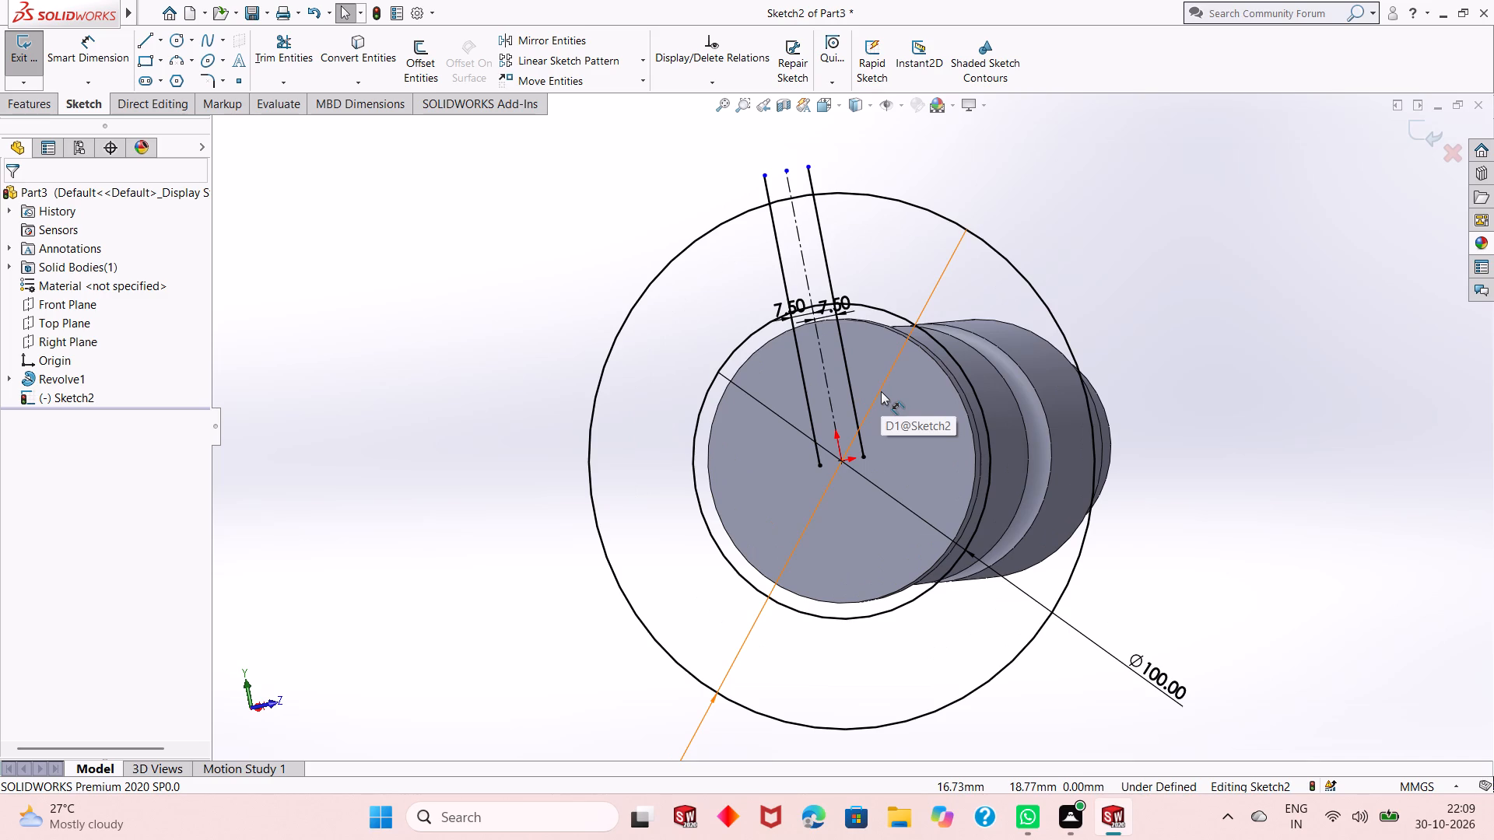
{"action": "key", "text": "ctrl+8"}
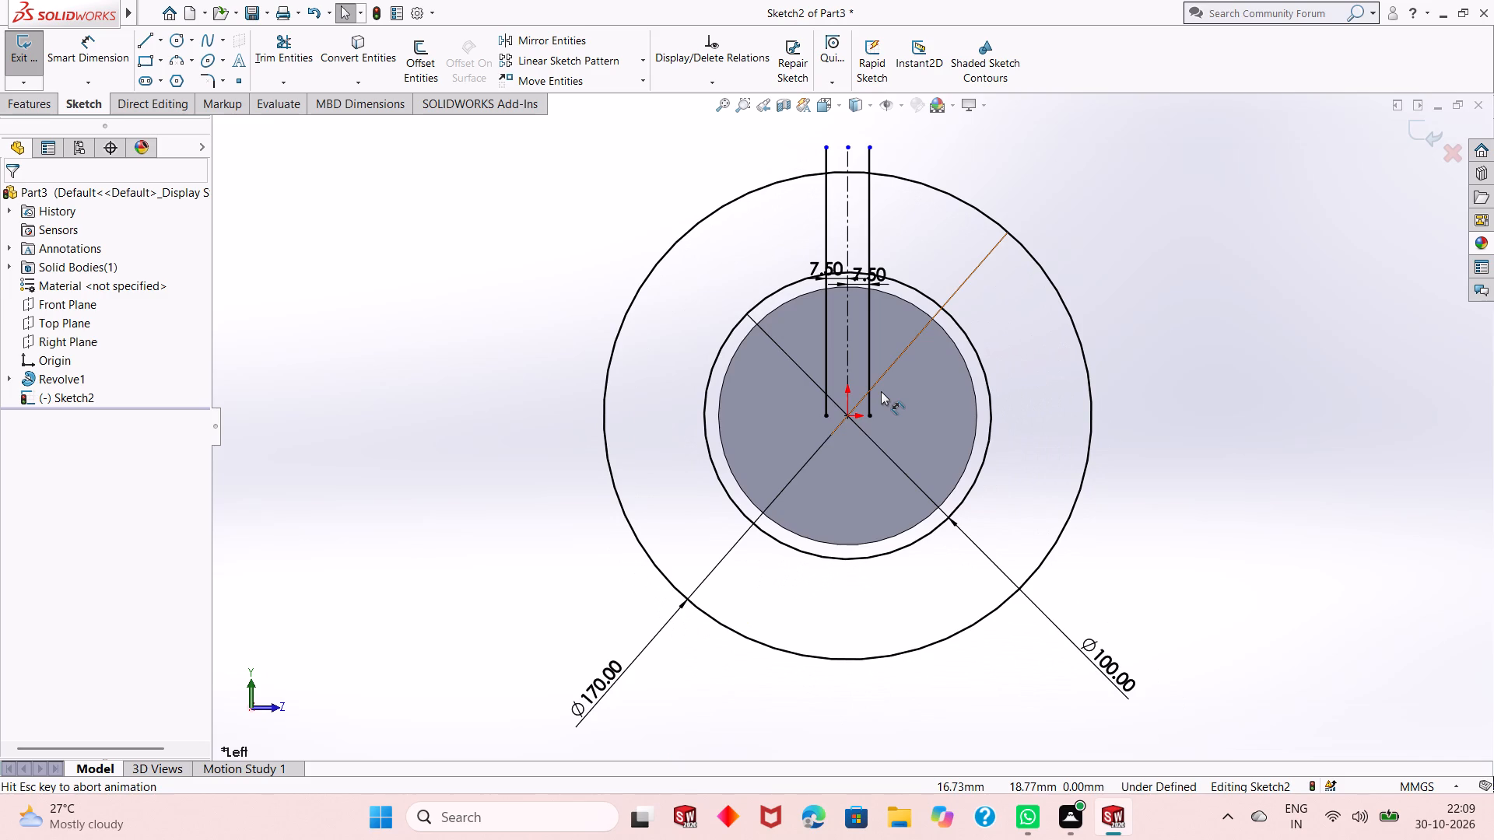
Offset the vertical centerline 20 mm in both directions, with dimensions added.
{"action": "scroll", "coordinate": [847, 408], "scroll_direction": "up", "scroll_amount": 1}
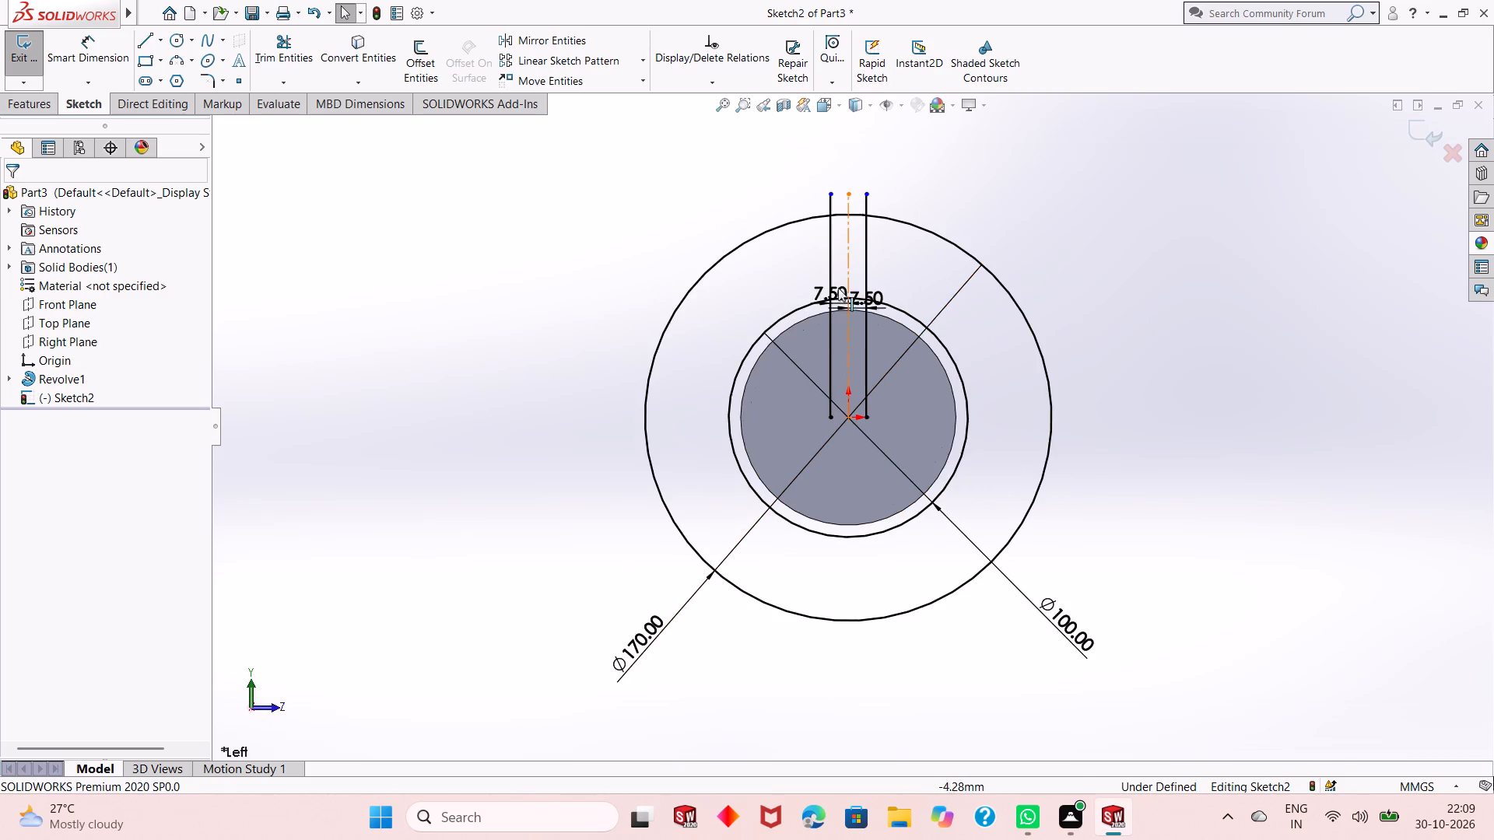
{"action": "scroll", "coordinate": [841, 249], "scroll_direction": "down", "scroll_amount": 3}
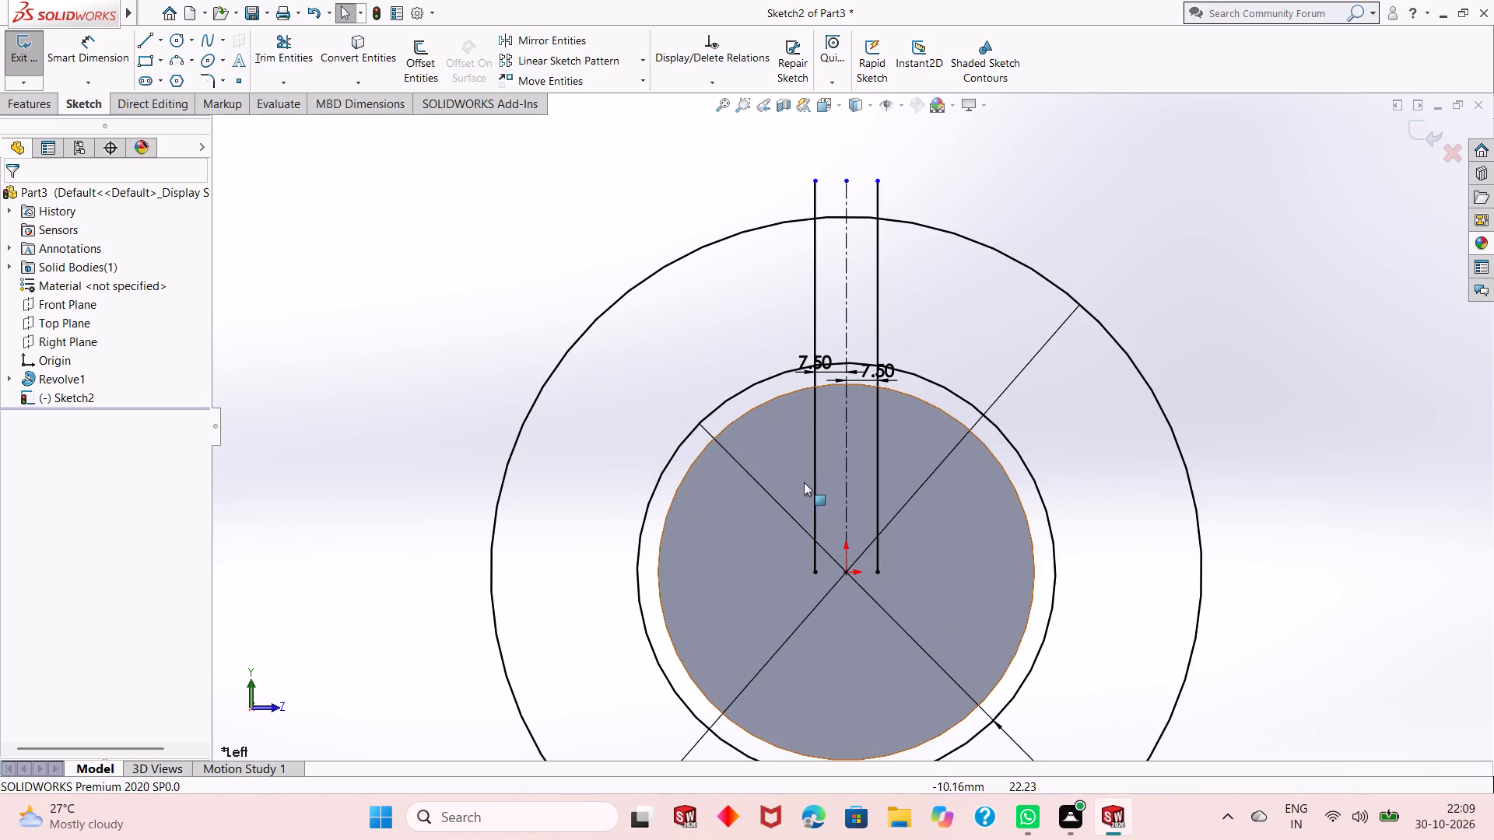
{"action": "scroll", "coordinate": [804, 488], "scroll_direction": "down", "scroll_amount": 1}
{"action": "scroll", "coordinate": [836, 439], "scroll_direction": "up", "scroll_amount": 1}
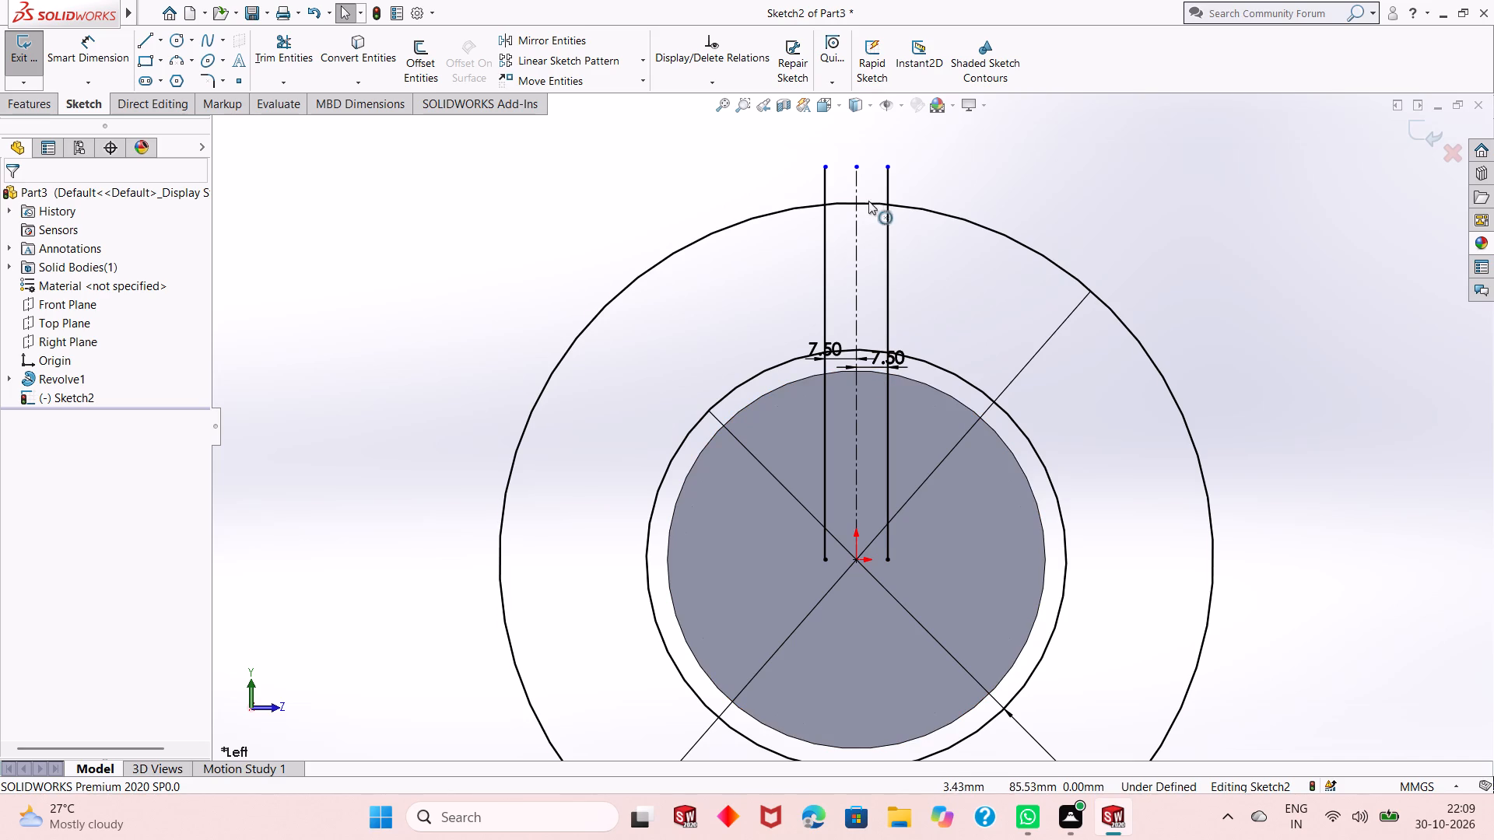
{"action": "left_click", "coordinate": [855, 408]}
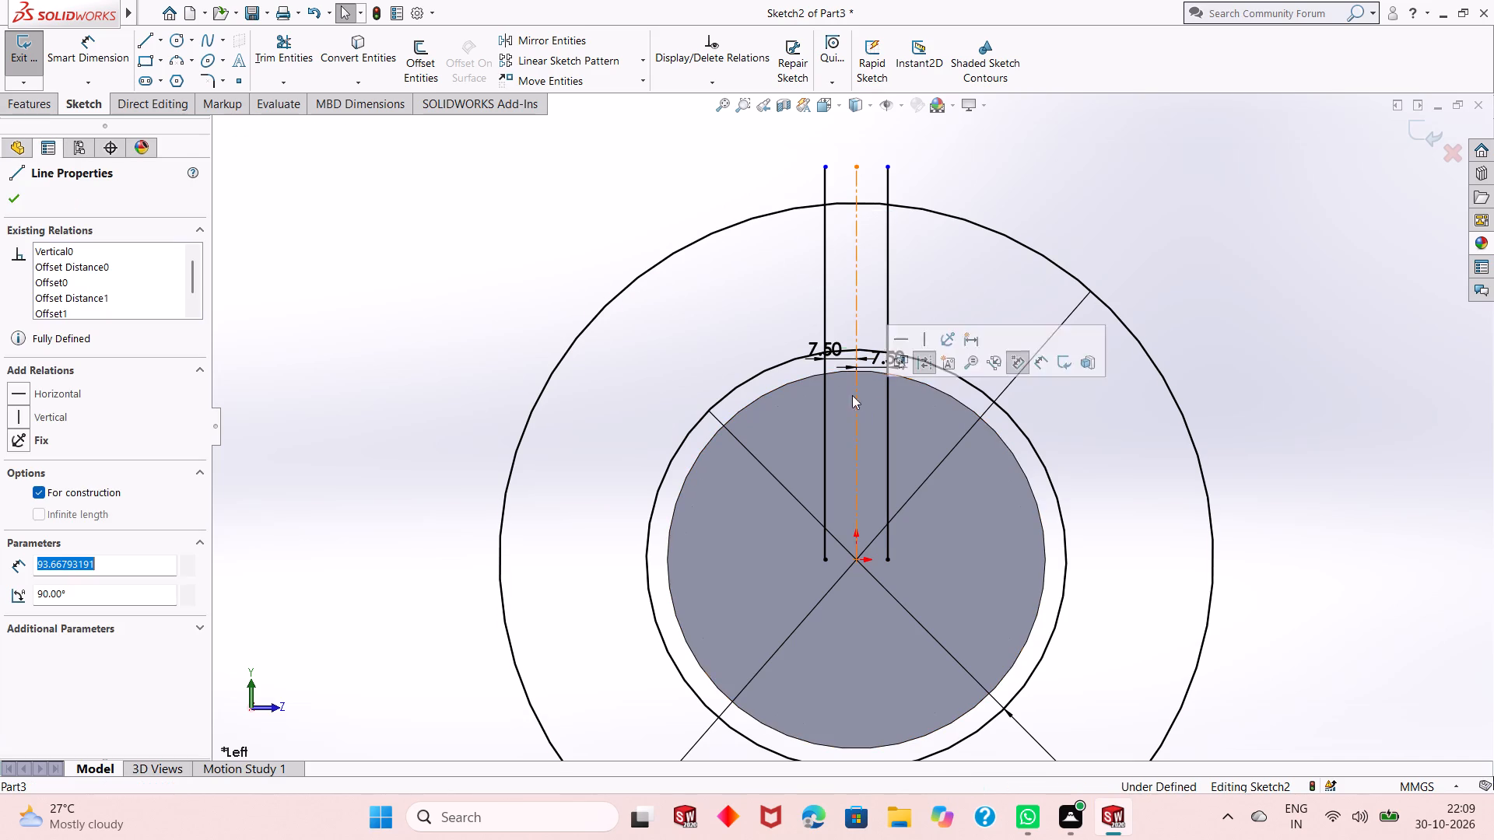
{"action": "left_click", "coordinate": [423, 69]}
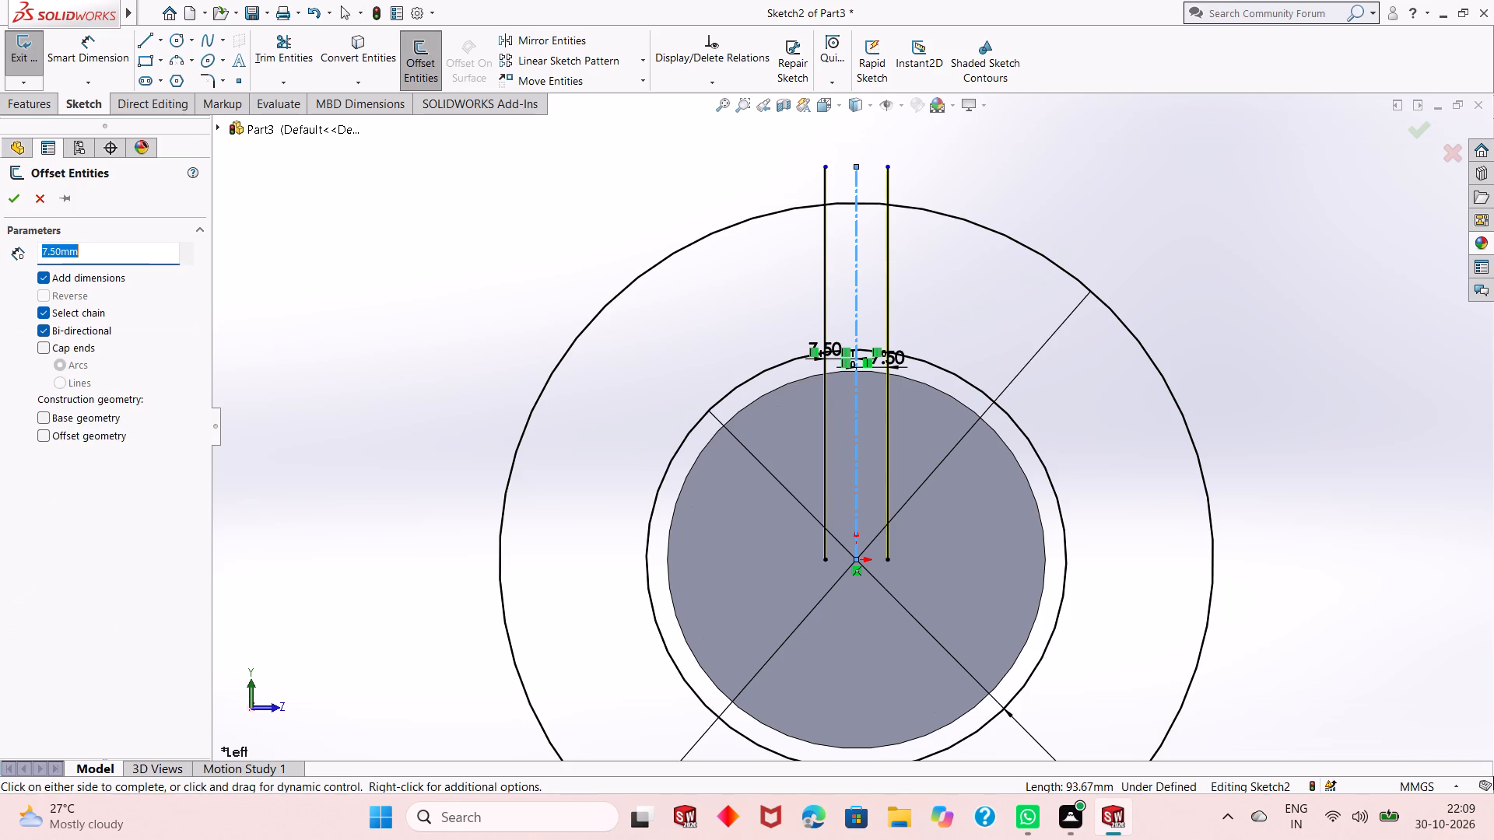
{"action": "type", "text": "20"}
{"action": "key", "text": "Return"}
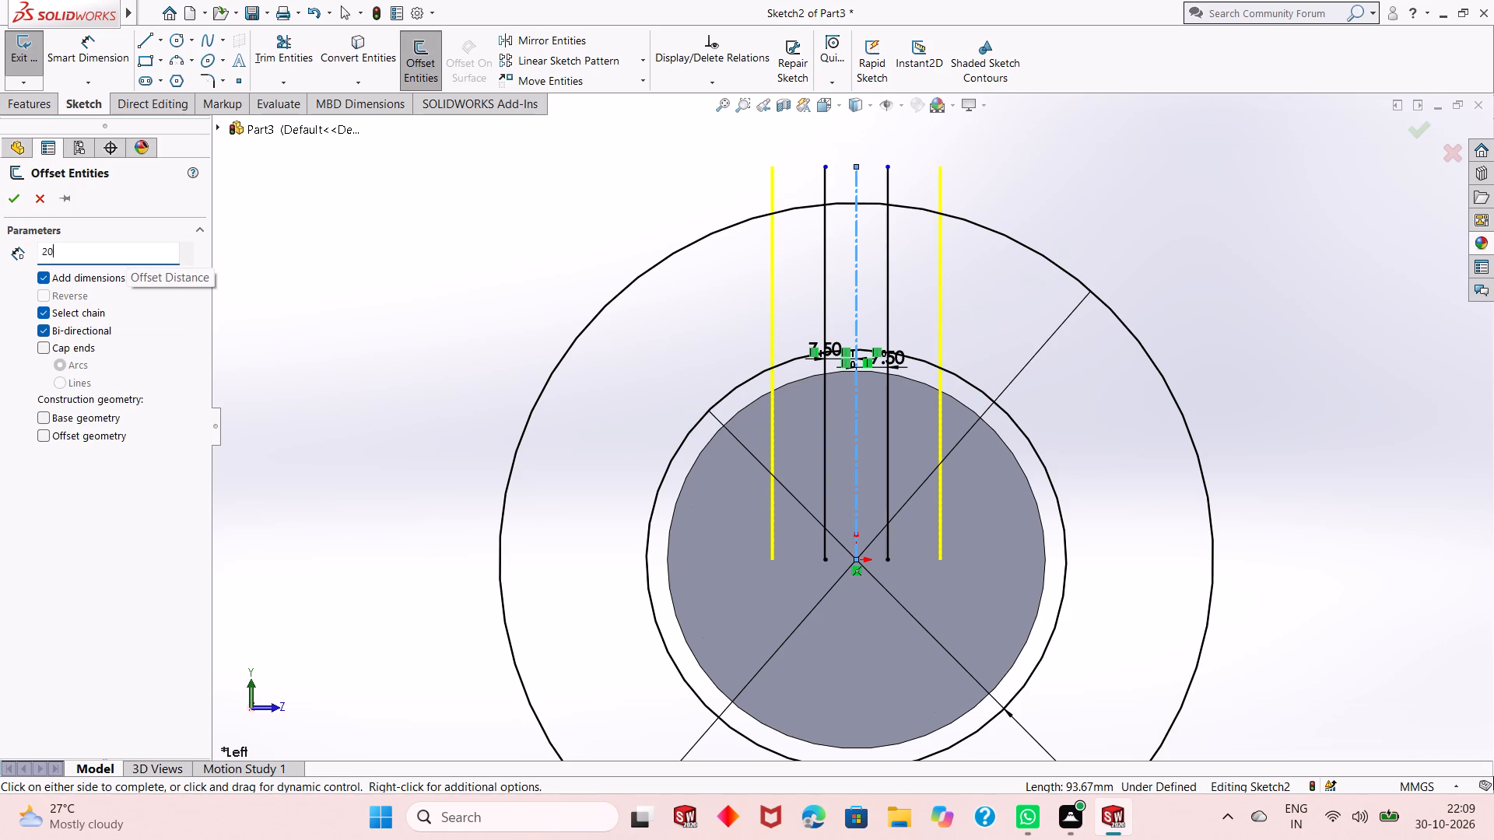
{"action": "left_click", "coordinate": [6, 194]}
Sketch a three-point arc of radius 65 mm from the left 7.5 mm line at the 170 mm circle to the left 20 mm line near the 100 mm circle.
{"action": "scroll", "coordinate": [836, 285], "scroll_direction": "down", "scroll_amount": 1}
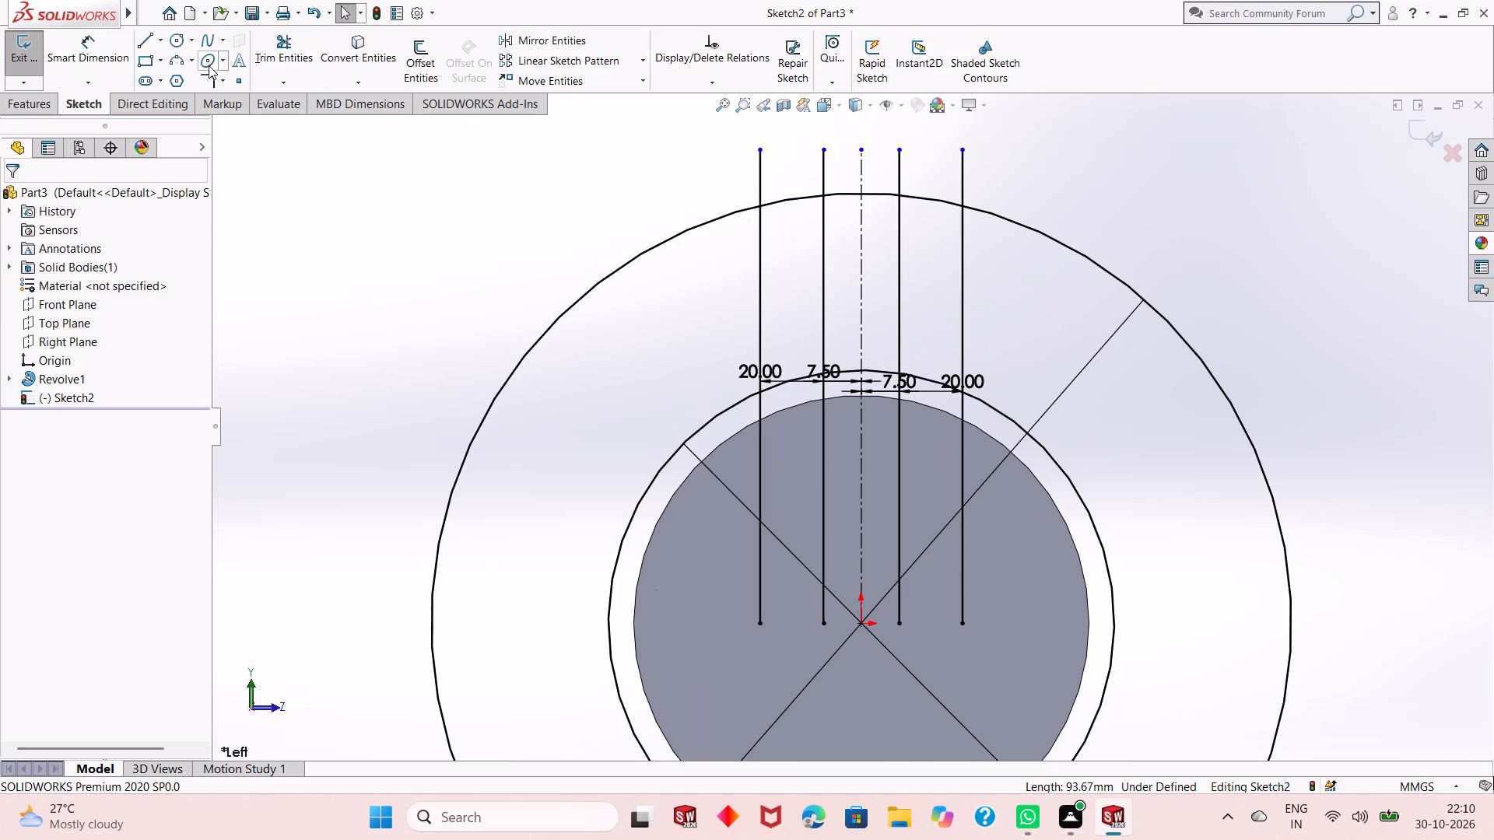
{"action": "left_click", "coordinate": [177, 62]}
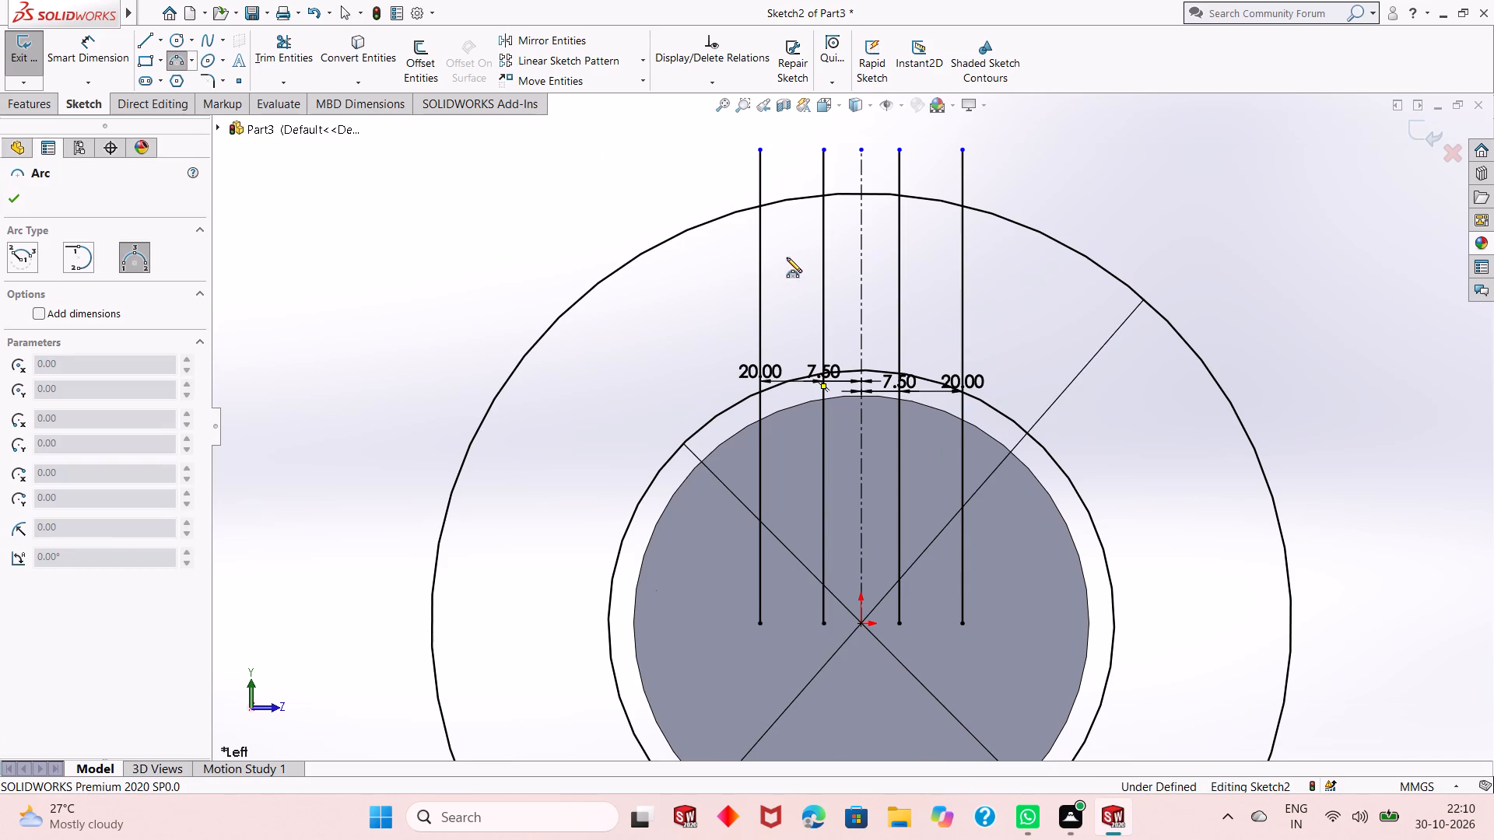
{"action": "left_click", "coordinate": [822, 194]}
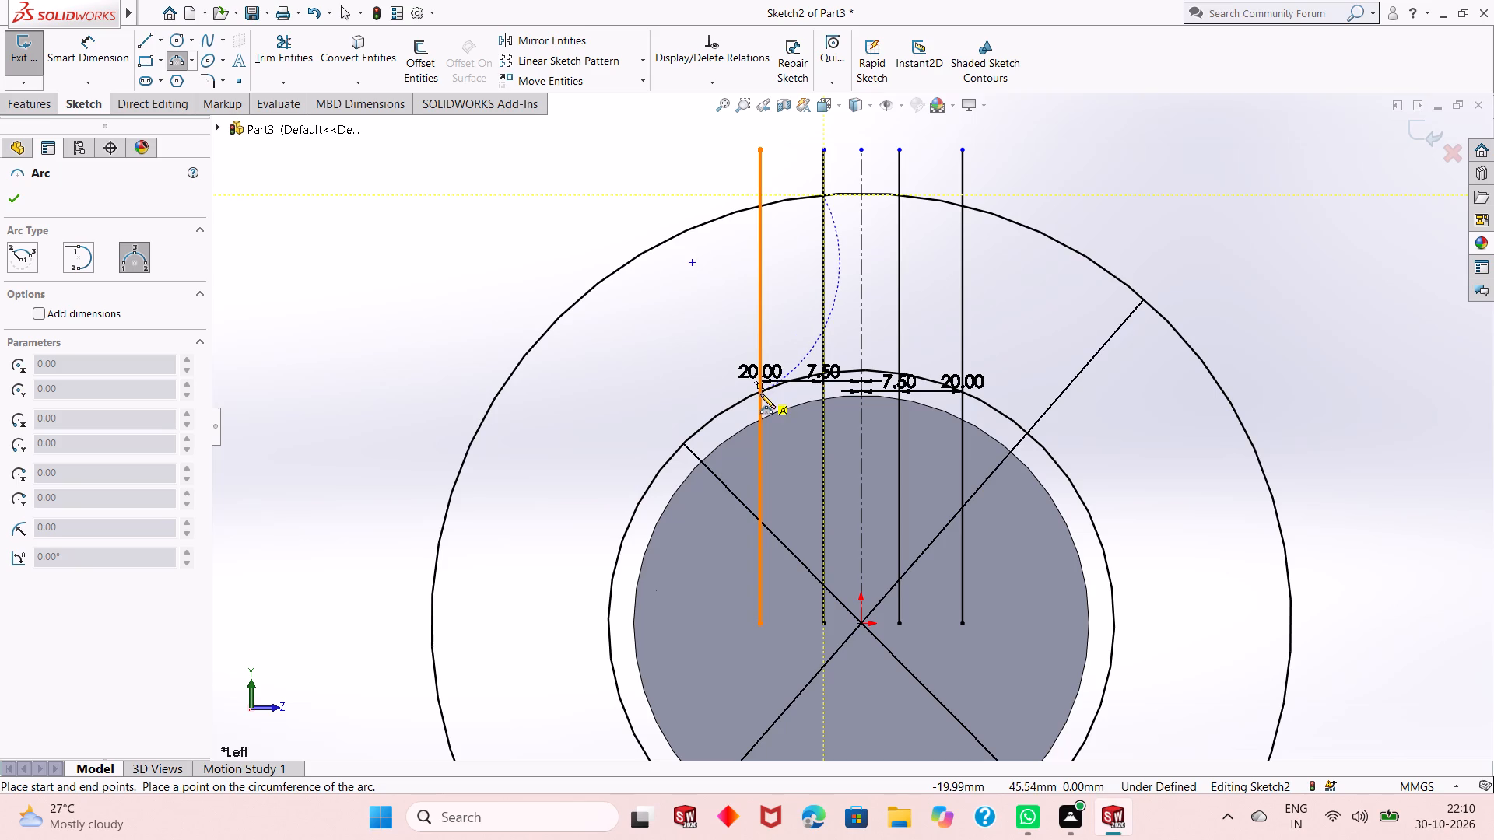
{"action": "left_click", "coordinate": [760, 394]}
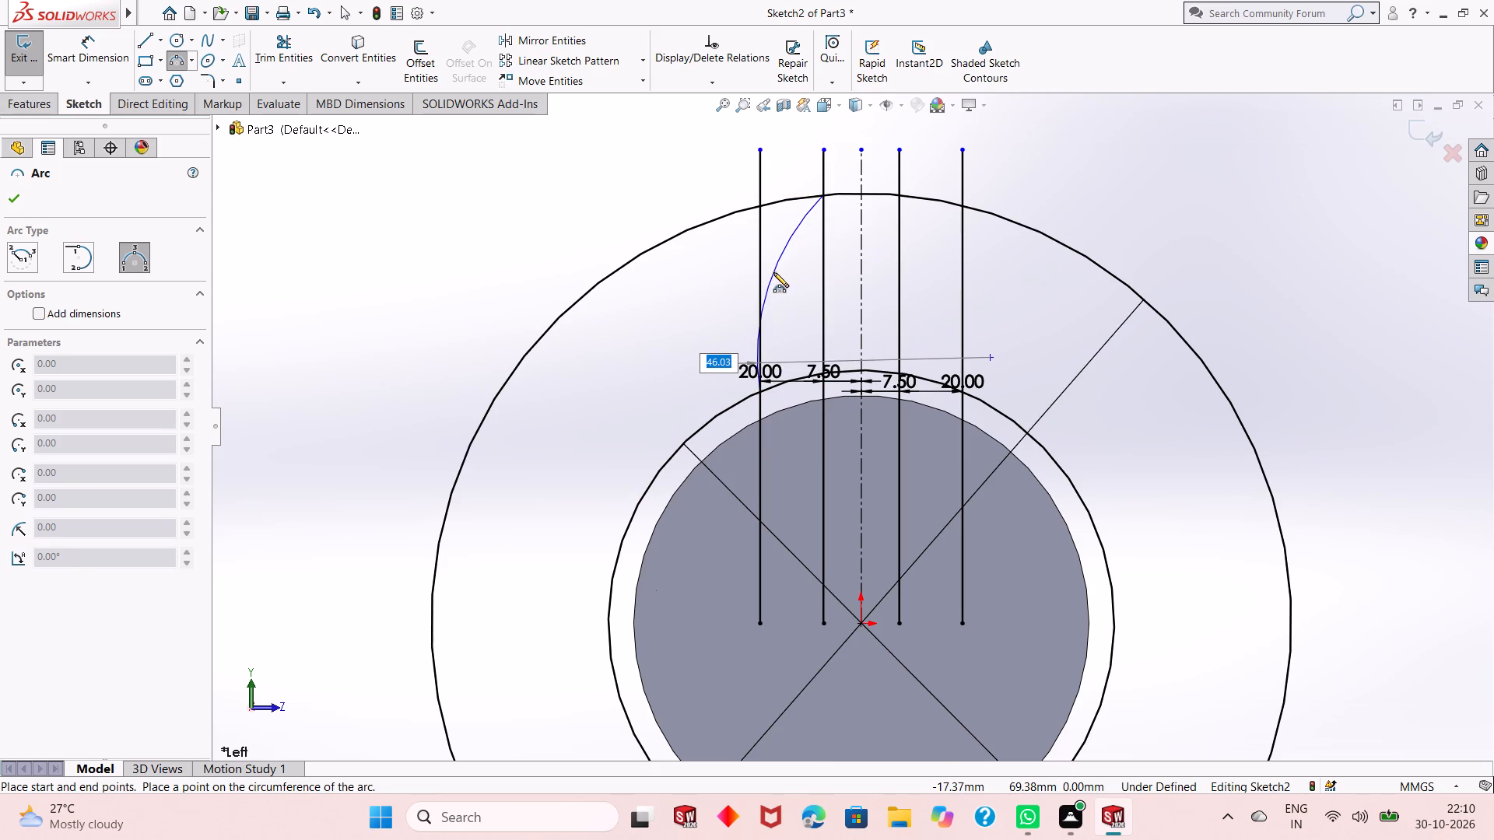
{"action": "type", "text": "65"}
{"action": "key", "text": "Return"}
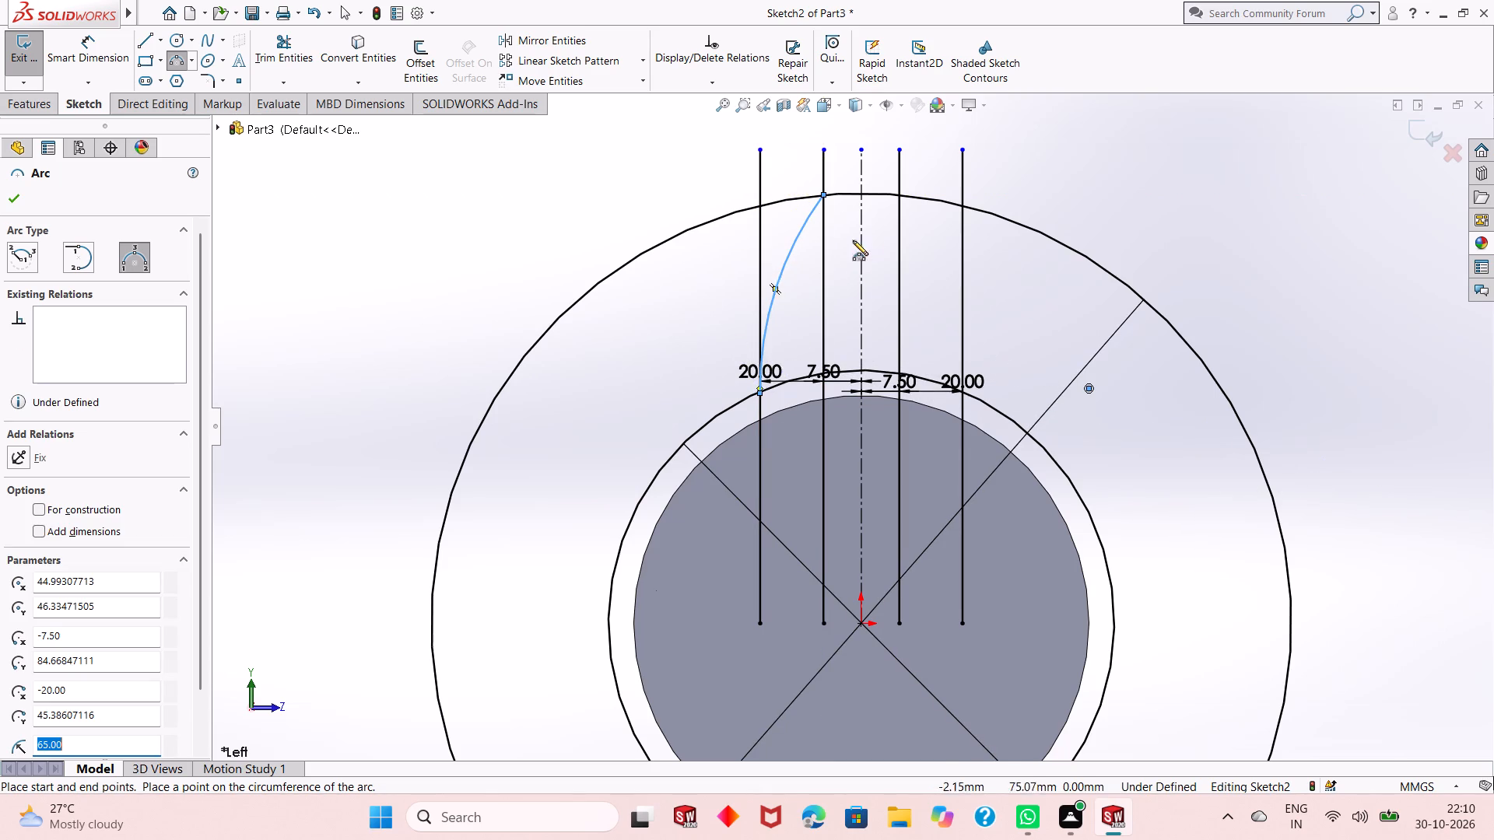
Sketch the opposing 65 mm radius three-point arc from the right 7.5 mm line at the 170 mm circle to the right 20 mm line at the 100 mm circle.
{"action": "left_click", "coordinate": [899, 194]}
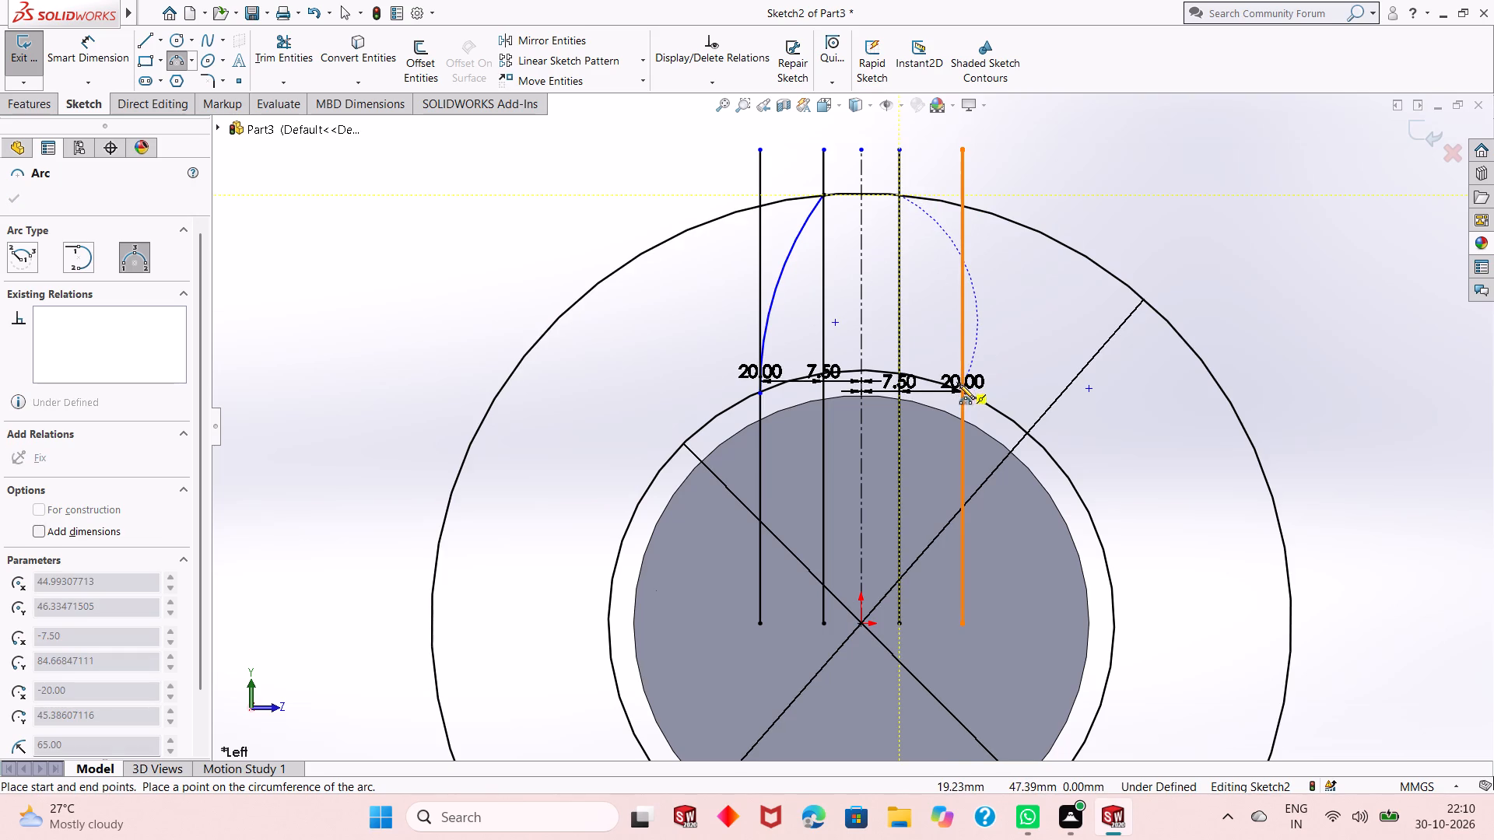
{"action": "scroll", "coordinate": [961, 392], "scroll_direction": "down", "scroll_amount": 7}
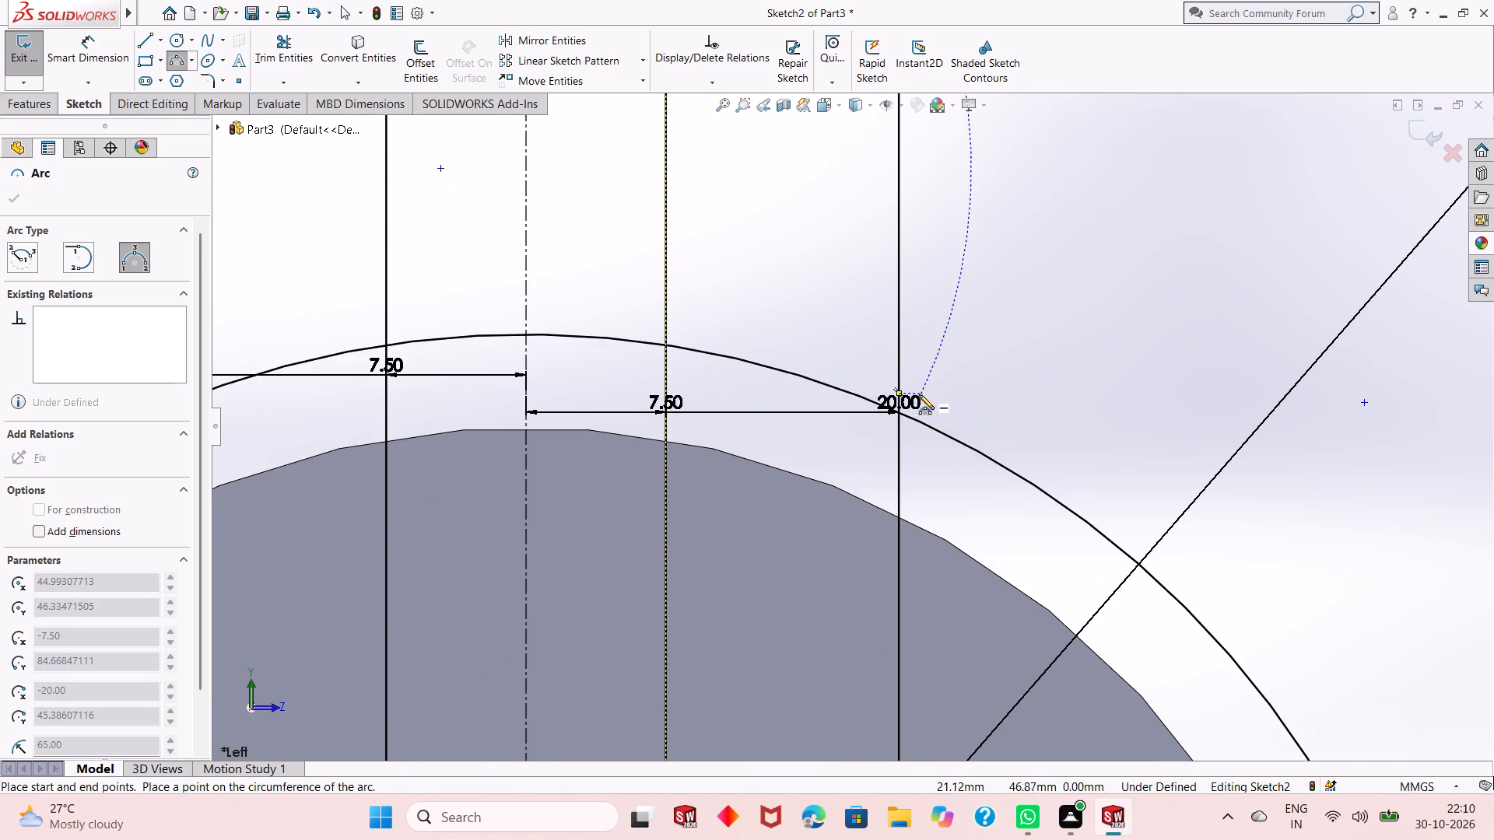
{"action": "left_click", "coordinate": [899, 411]}
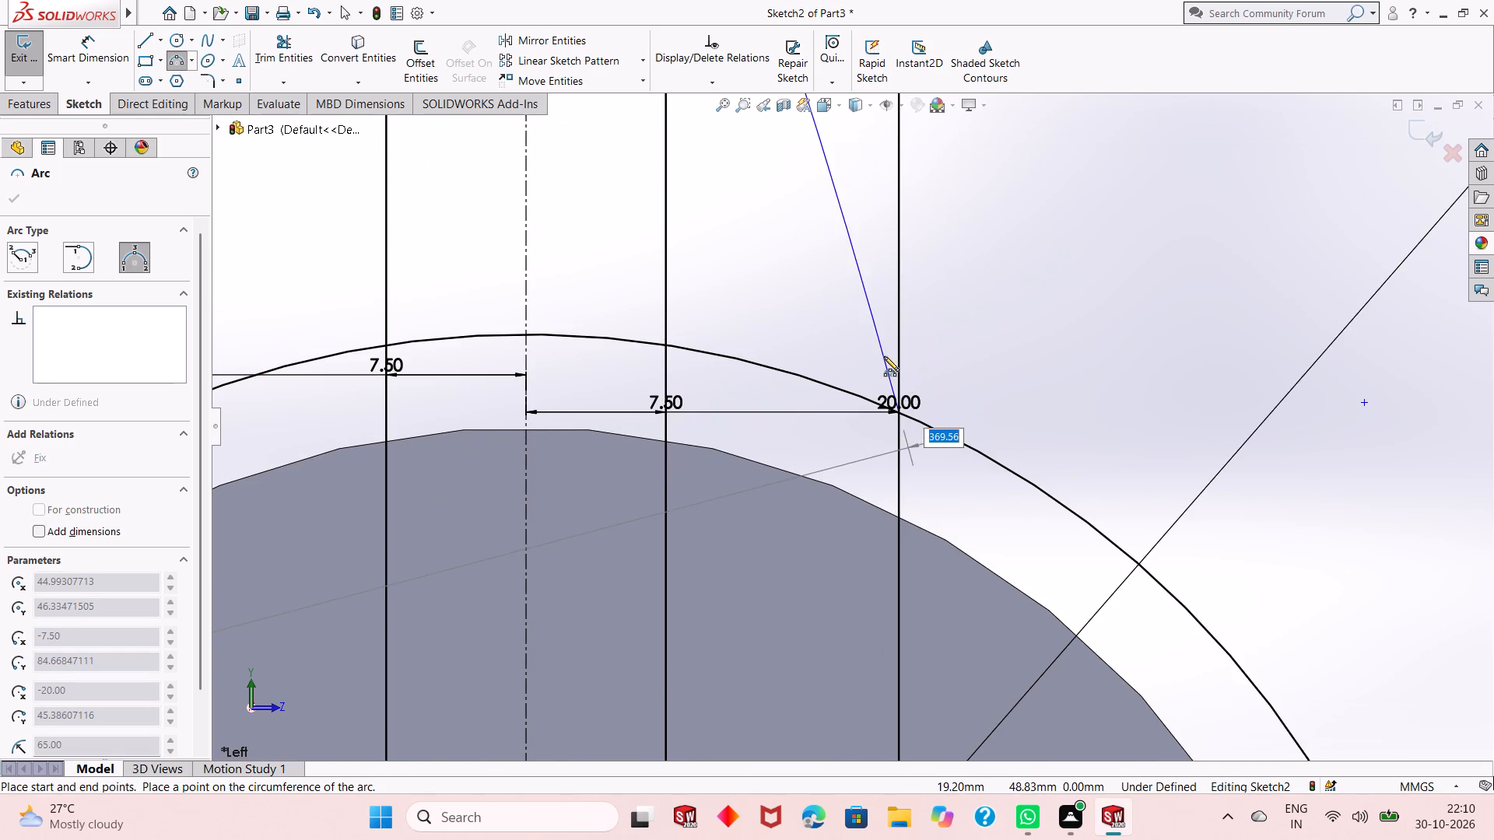
{"action": "scroll", "coordinate": [879, 459], "scroll_direction": "down", "scroll_amount": 3}
{"action": "scroll", "coordinate": [879, 461], "scroll_direction": "up", "scroll_amount": 10}
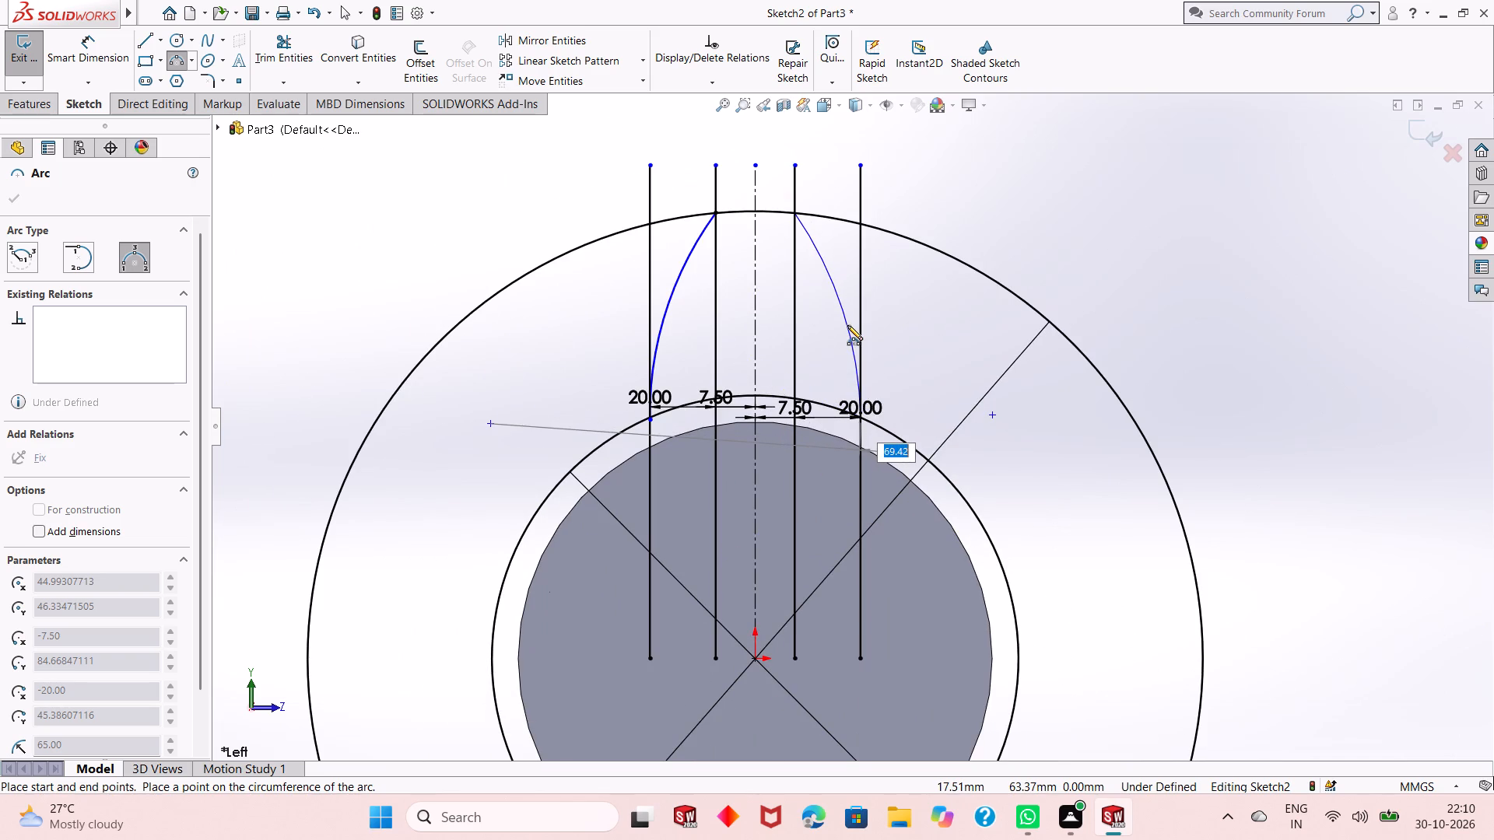
{"action": "type", "text": "65"}
{"action": "key", "text": "Return"}
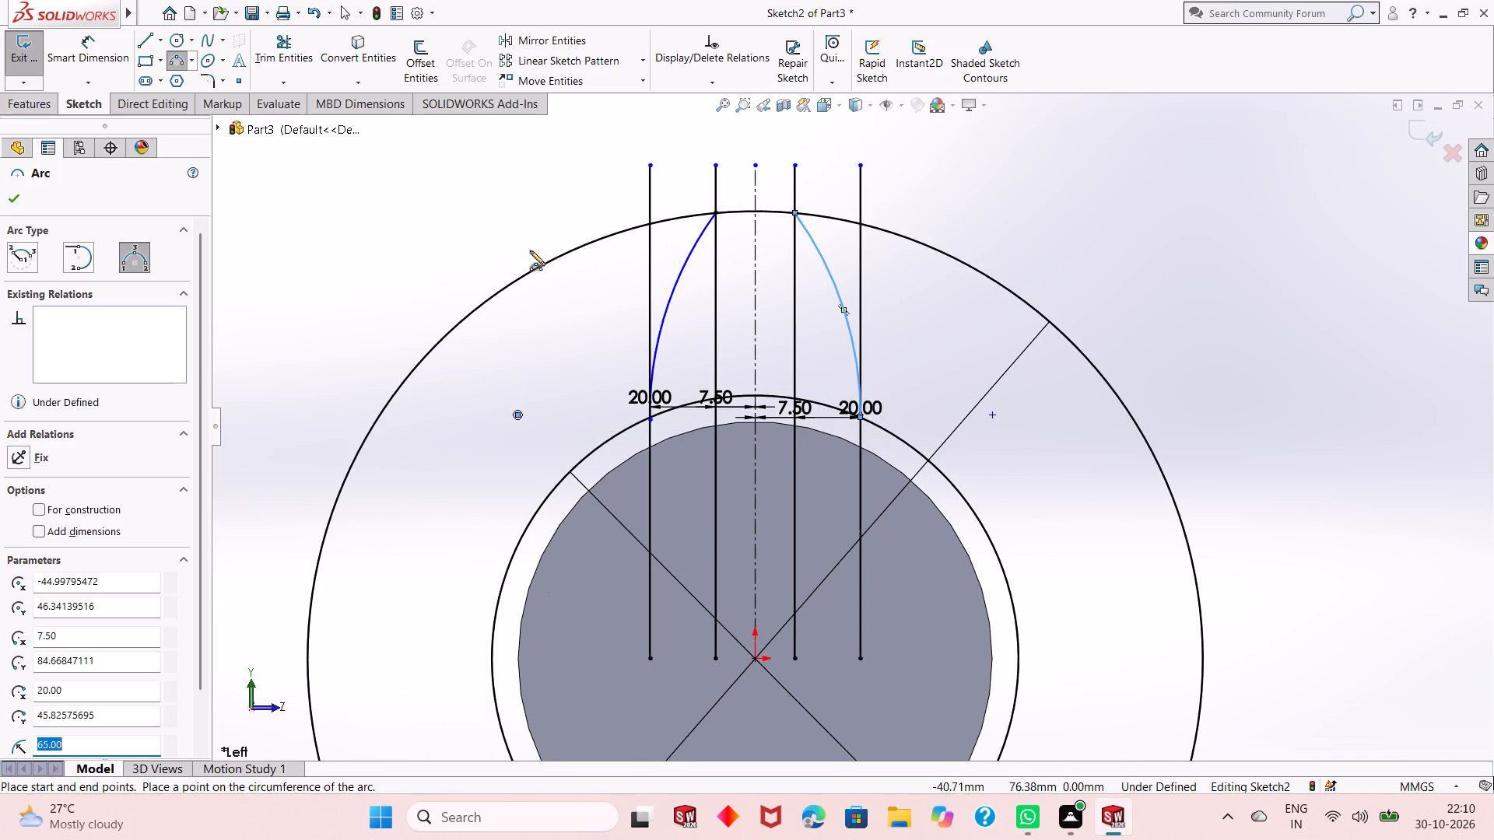
{"action": "right_click", "coordinate": [490, 225]}
{"action": "left_click", "coordinate": [514, 239]}
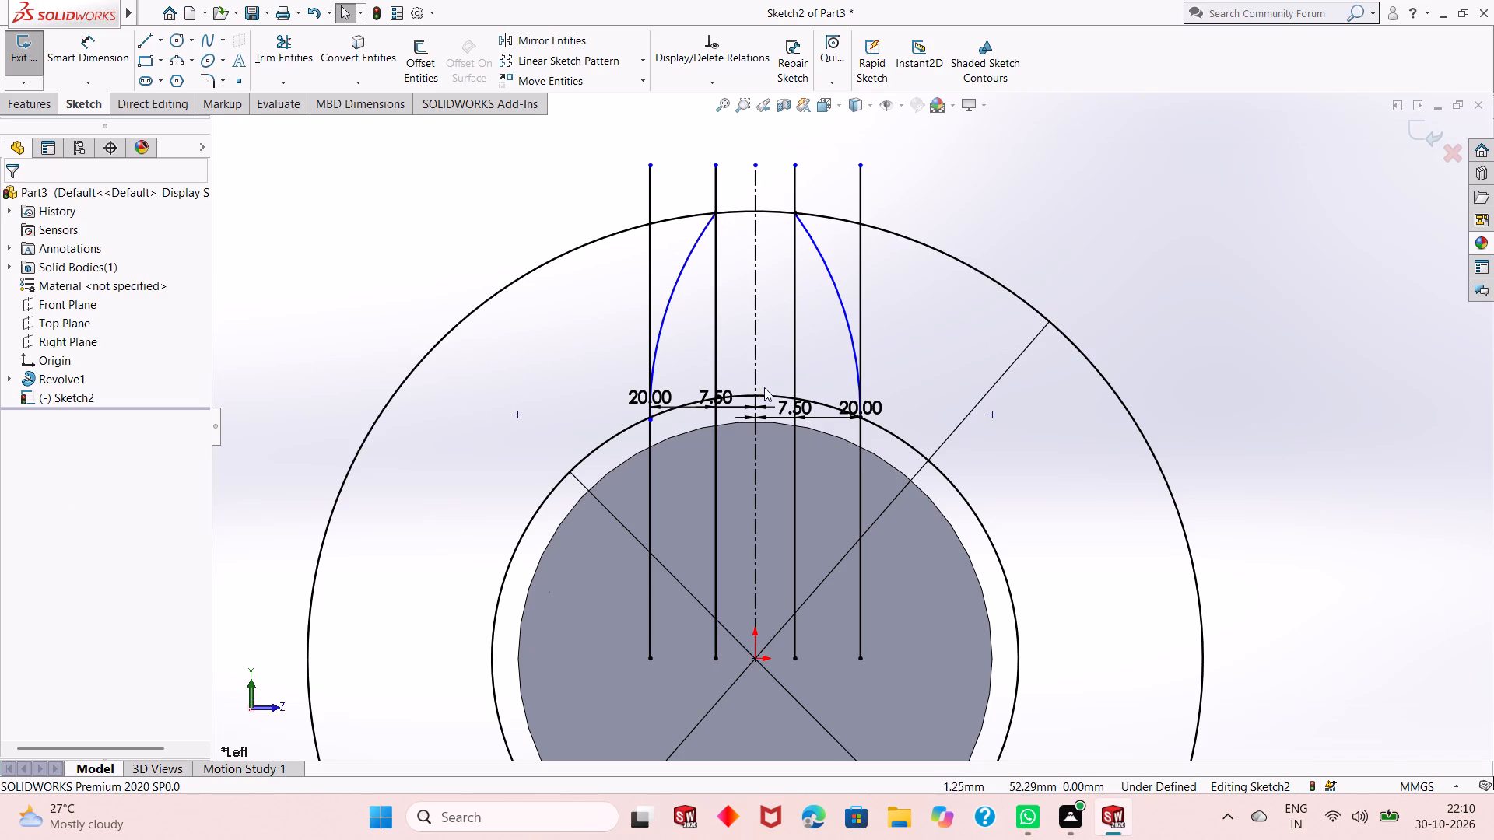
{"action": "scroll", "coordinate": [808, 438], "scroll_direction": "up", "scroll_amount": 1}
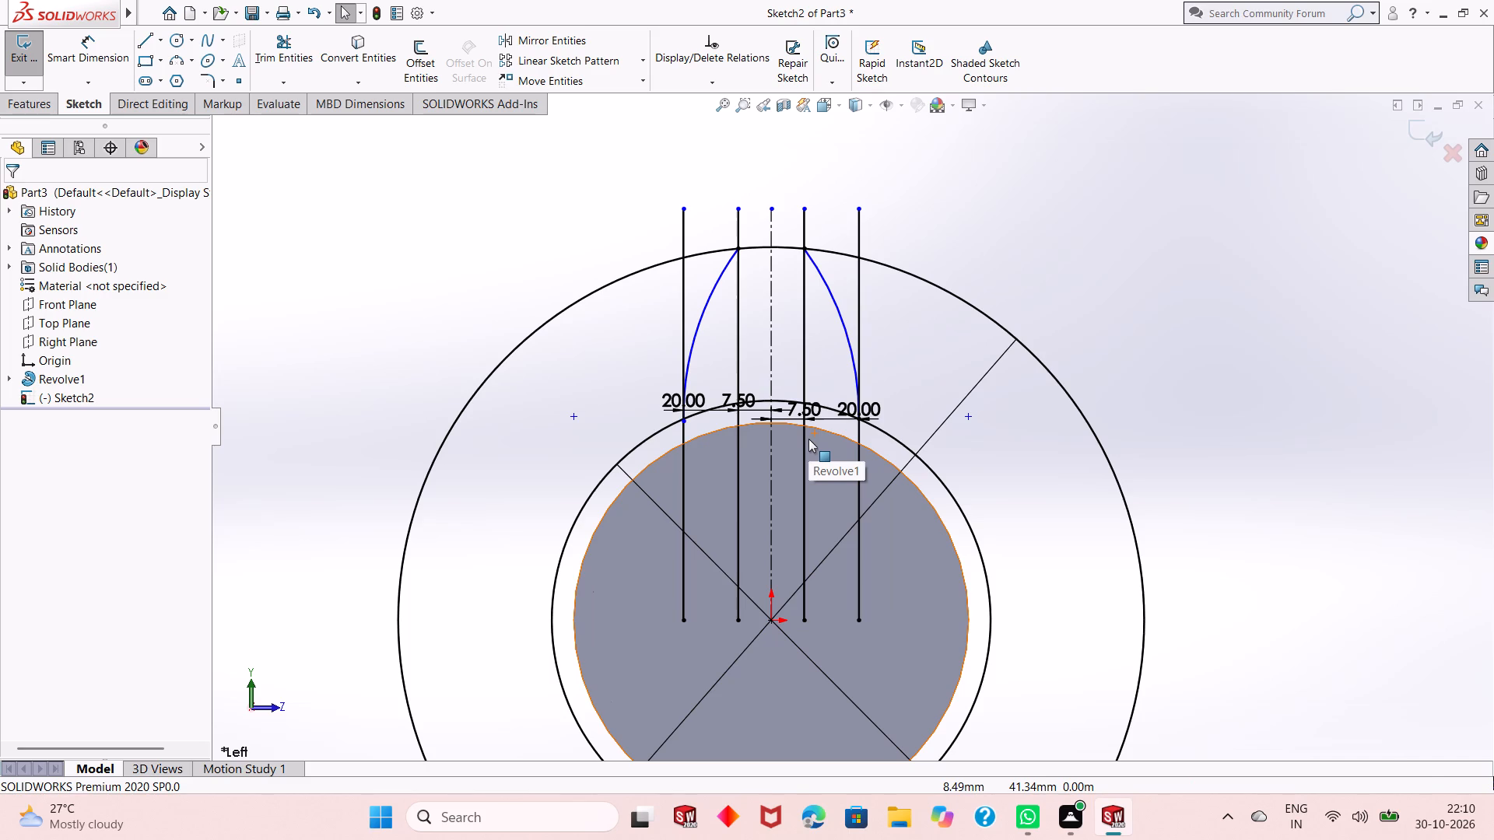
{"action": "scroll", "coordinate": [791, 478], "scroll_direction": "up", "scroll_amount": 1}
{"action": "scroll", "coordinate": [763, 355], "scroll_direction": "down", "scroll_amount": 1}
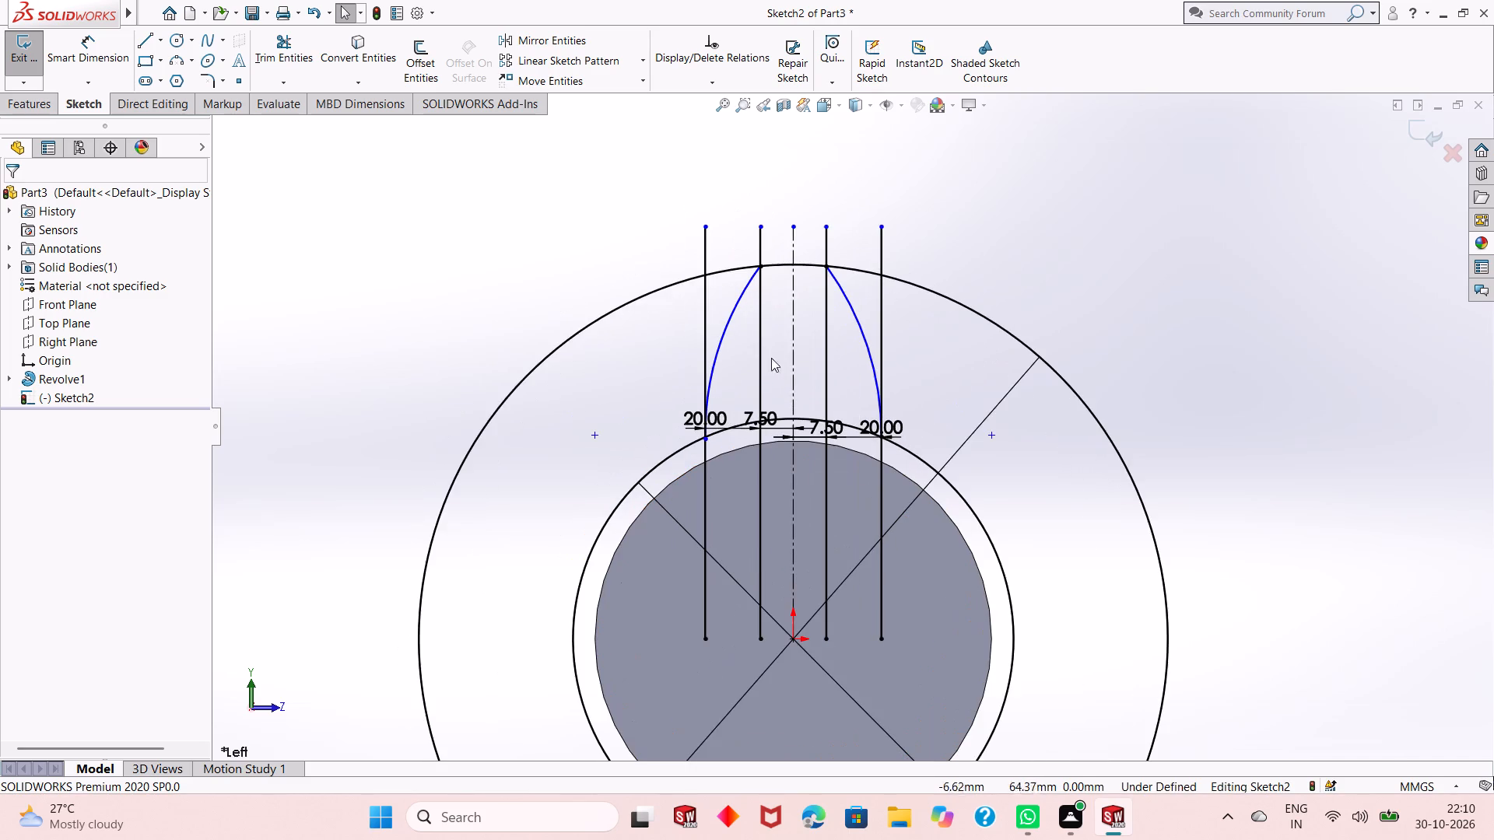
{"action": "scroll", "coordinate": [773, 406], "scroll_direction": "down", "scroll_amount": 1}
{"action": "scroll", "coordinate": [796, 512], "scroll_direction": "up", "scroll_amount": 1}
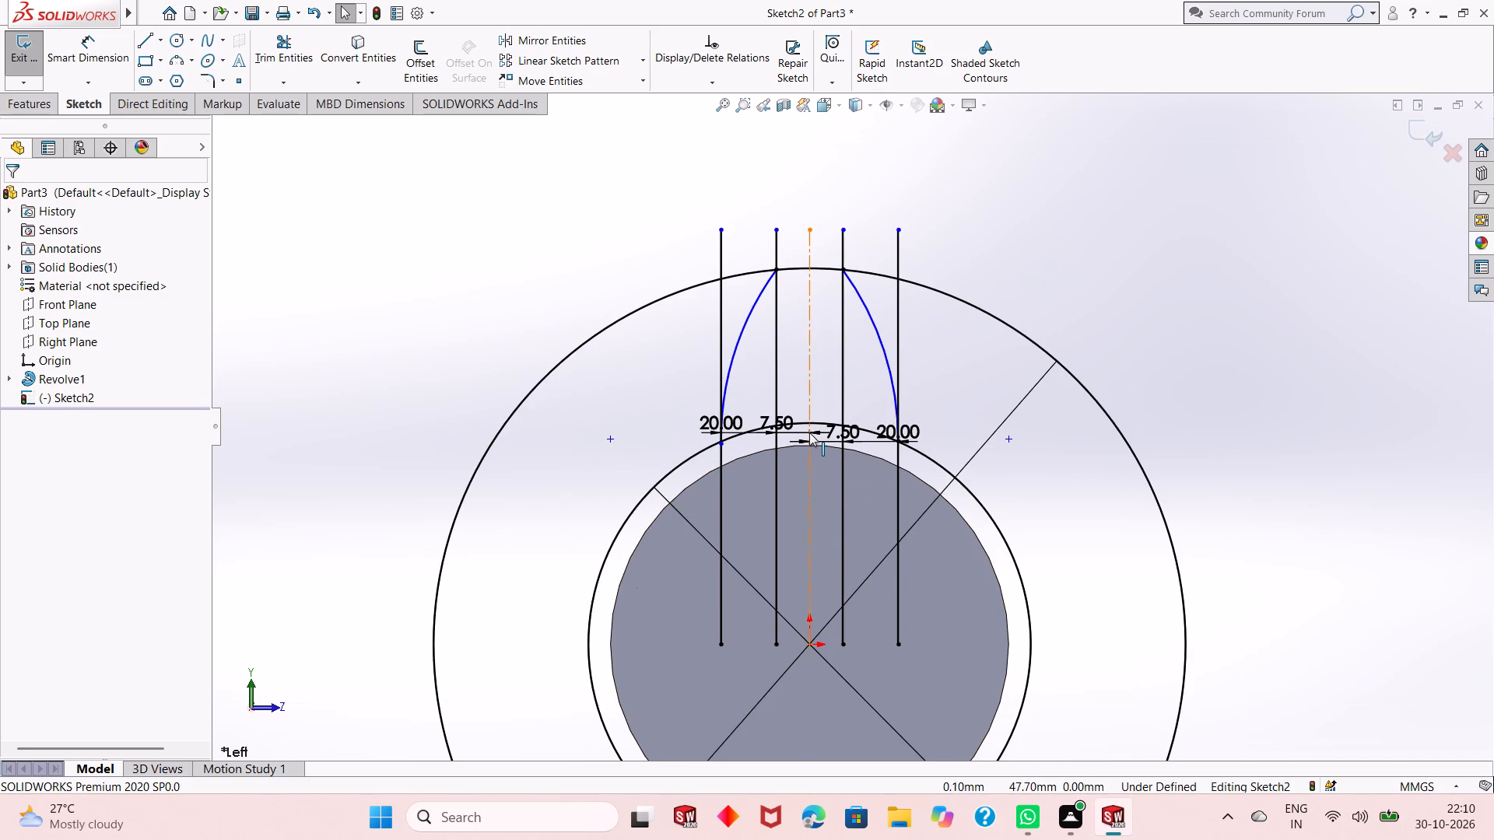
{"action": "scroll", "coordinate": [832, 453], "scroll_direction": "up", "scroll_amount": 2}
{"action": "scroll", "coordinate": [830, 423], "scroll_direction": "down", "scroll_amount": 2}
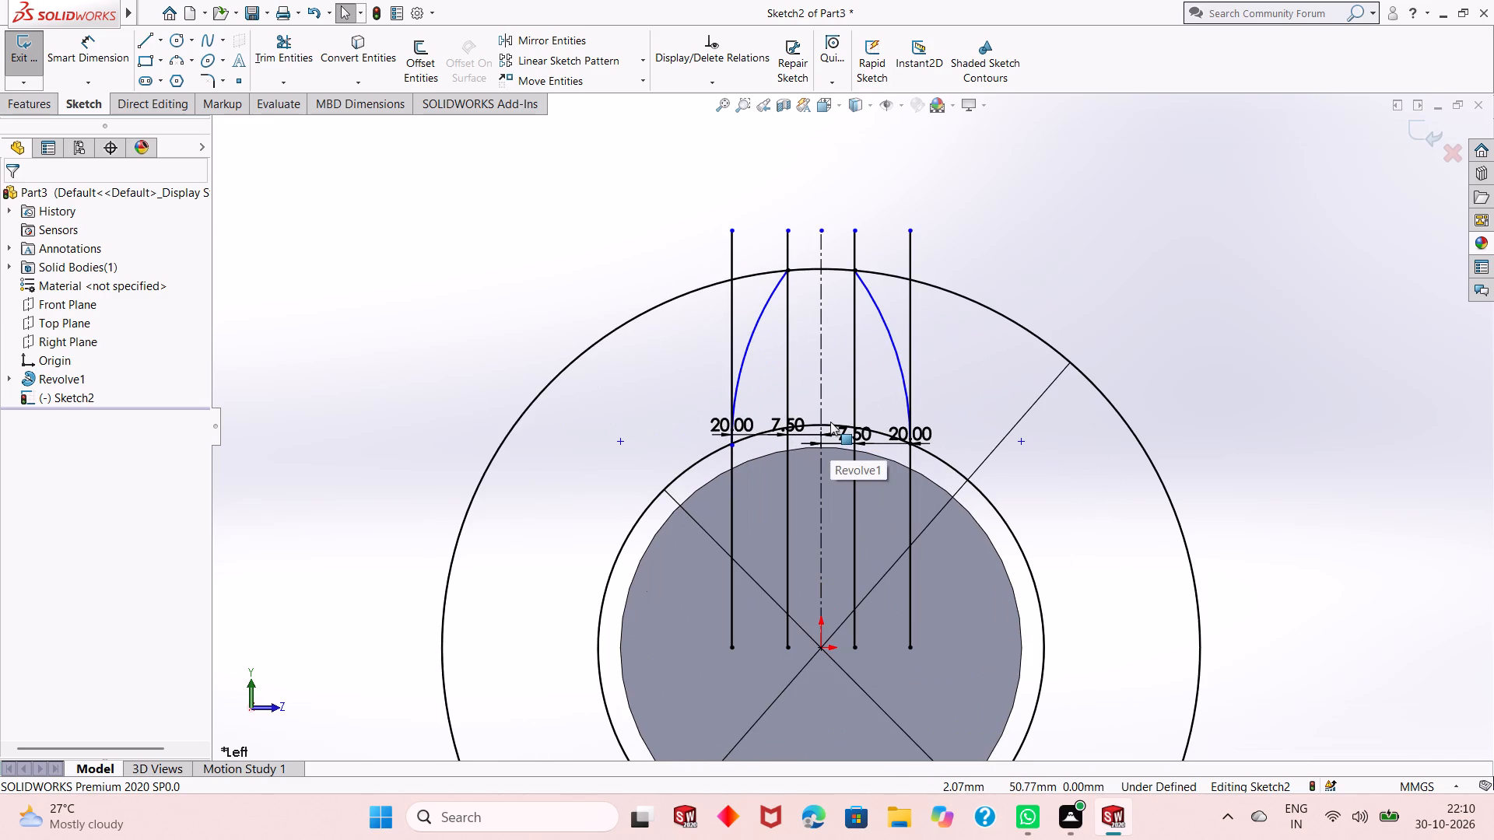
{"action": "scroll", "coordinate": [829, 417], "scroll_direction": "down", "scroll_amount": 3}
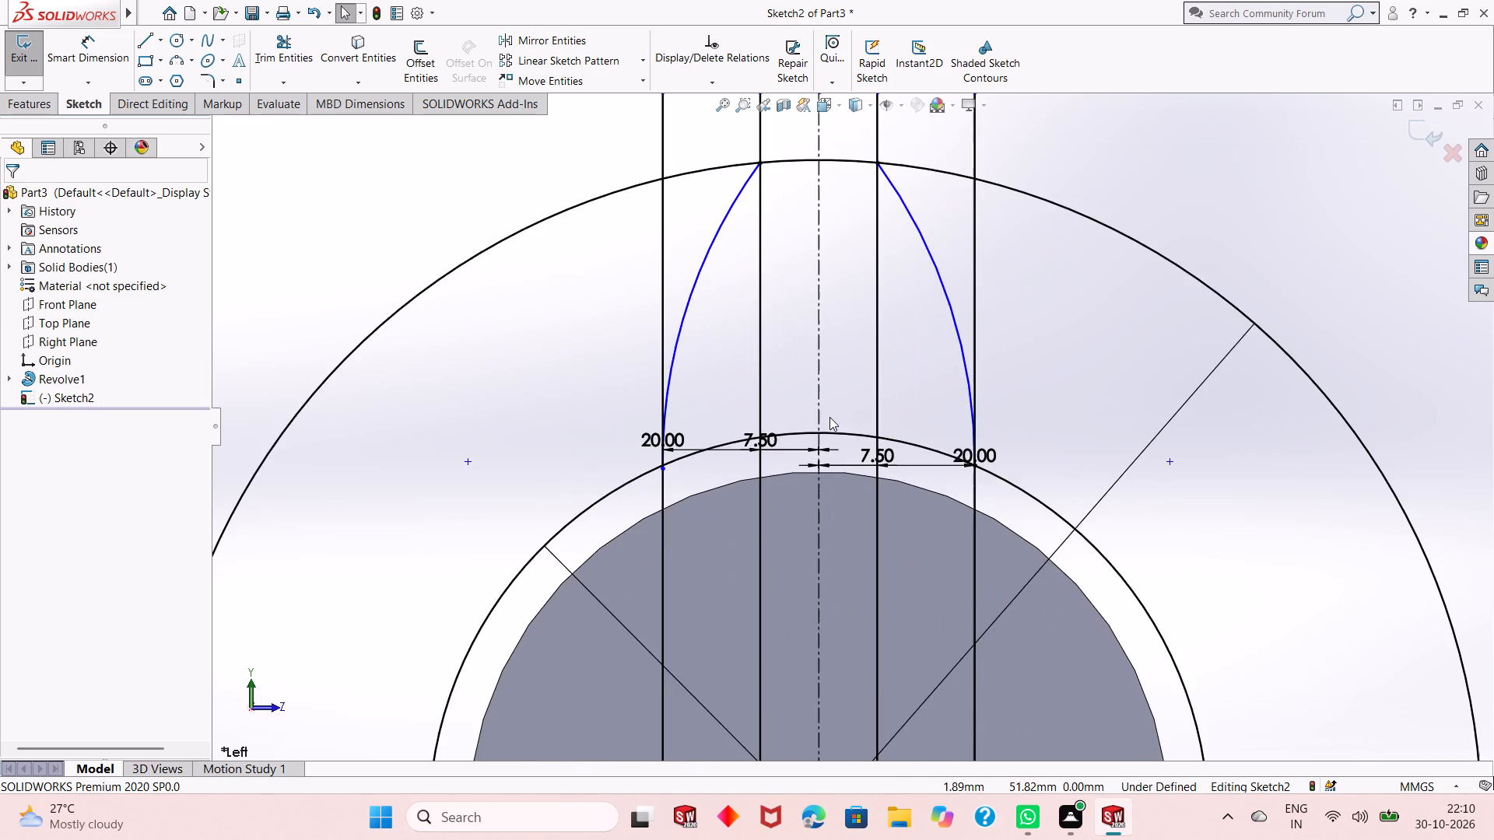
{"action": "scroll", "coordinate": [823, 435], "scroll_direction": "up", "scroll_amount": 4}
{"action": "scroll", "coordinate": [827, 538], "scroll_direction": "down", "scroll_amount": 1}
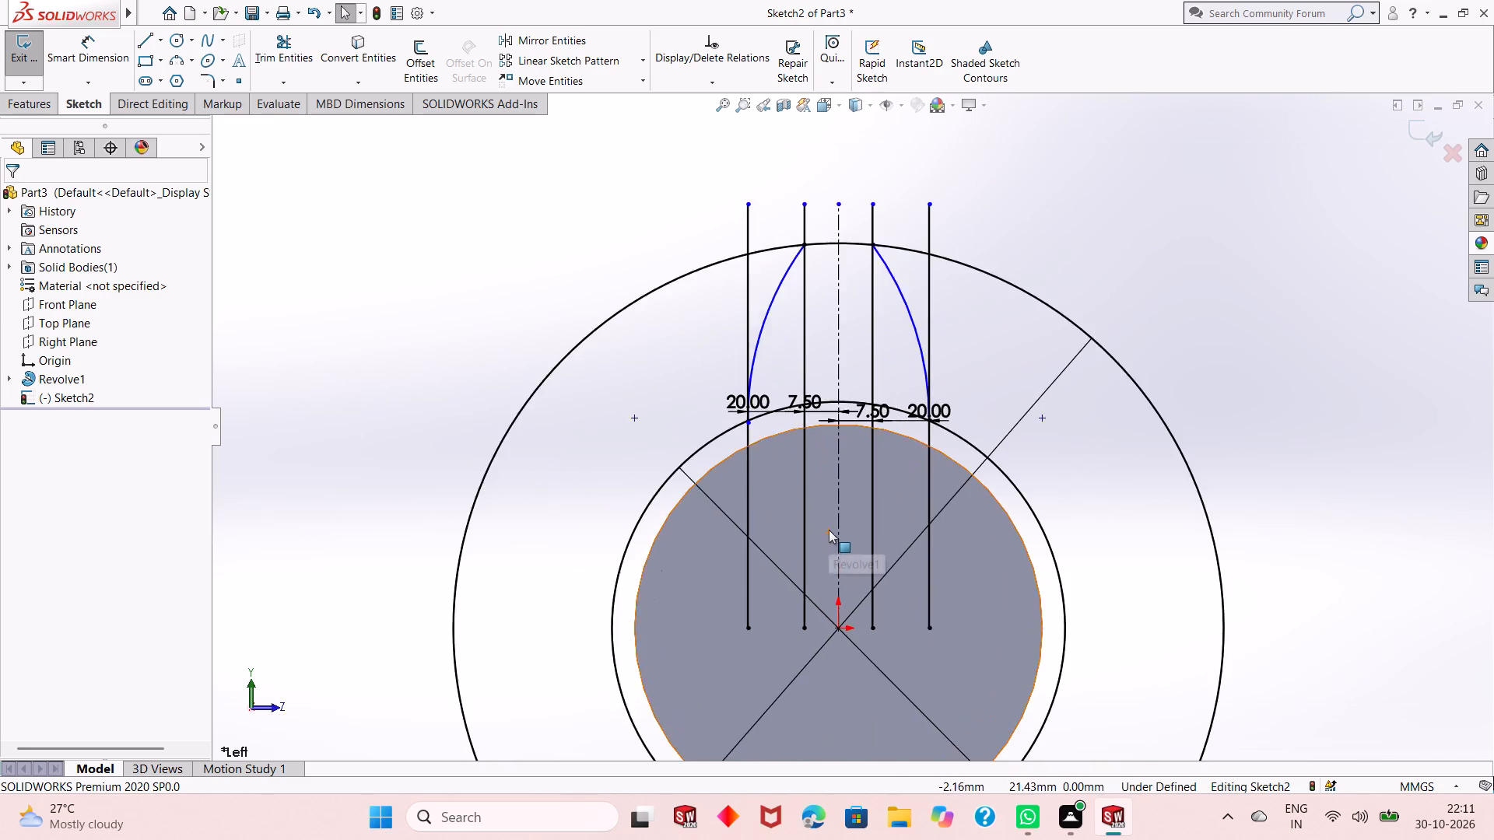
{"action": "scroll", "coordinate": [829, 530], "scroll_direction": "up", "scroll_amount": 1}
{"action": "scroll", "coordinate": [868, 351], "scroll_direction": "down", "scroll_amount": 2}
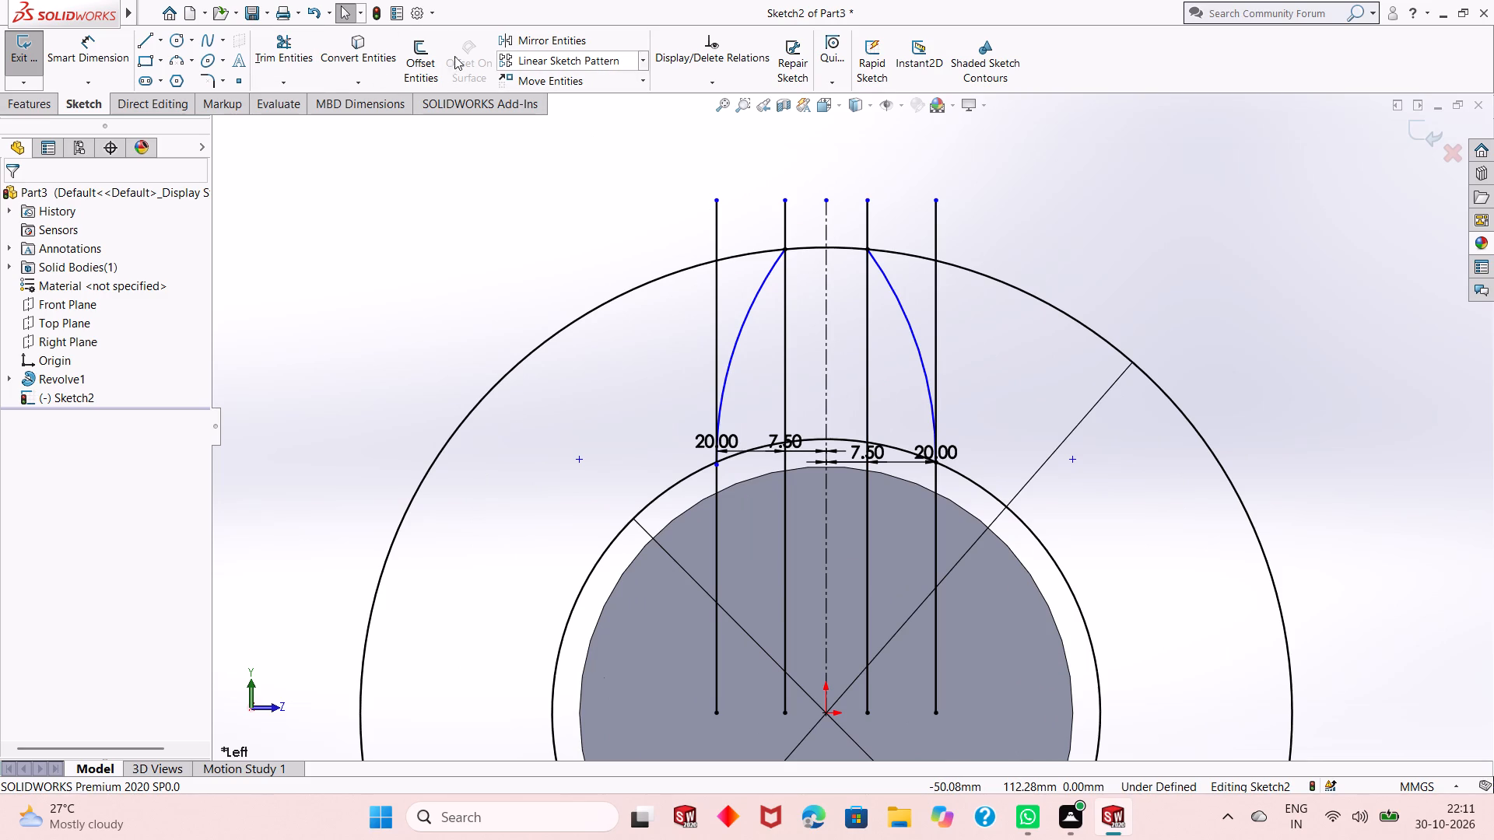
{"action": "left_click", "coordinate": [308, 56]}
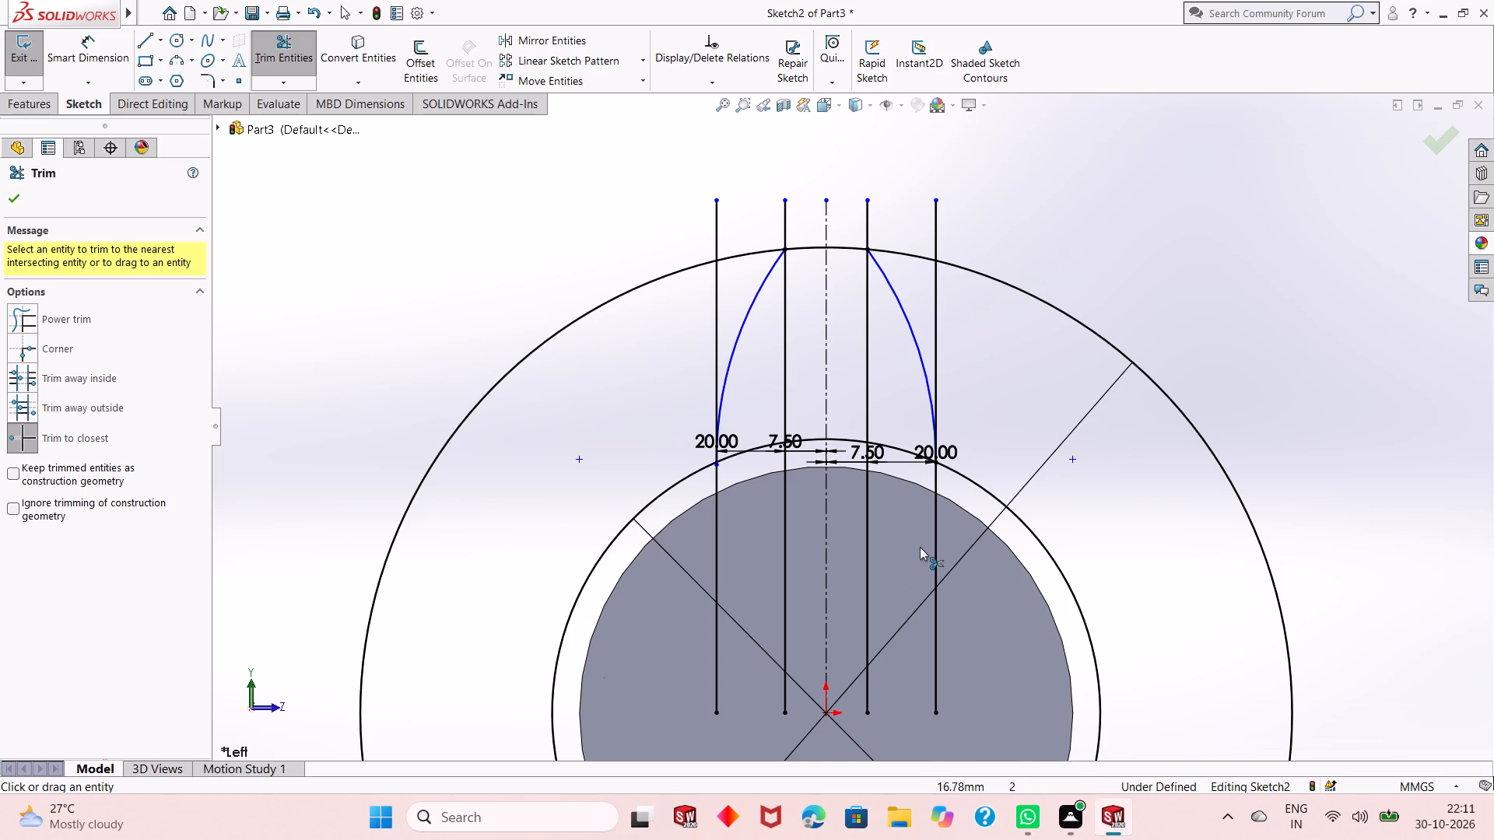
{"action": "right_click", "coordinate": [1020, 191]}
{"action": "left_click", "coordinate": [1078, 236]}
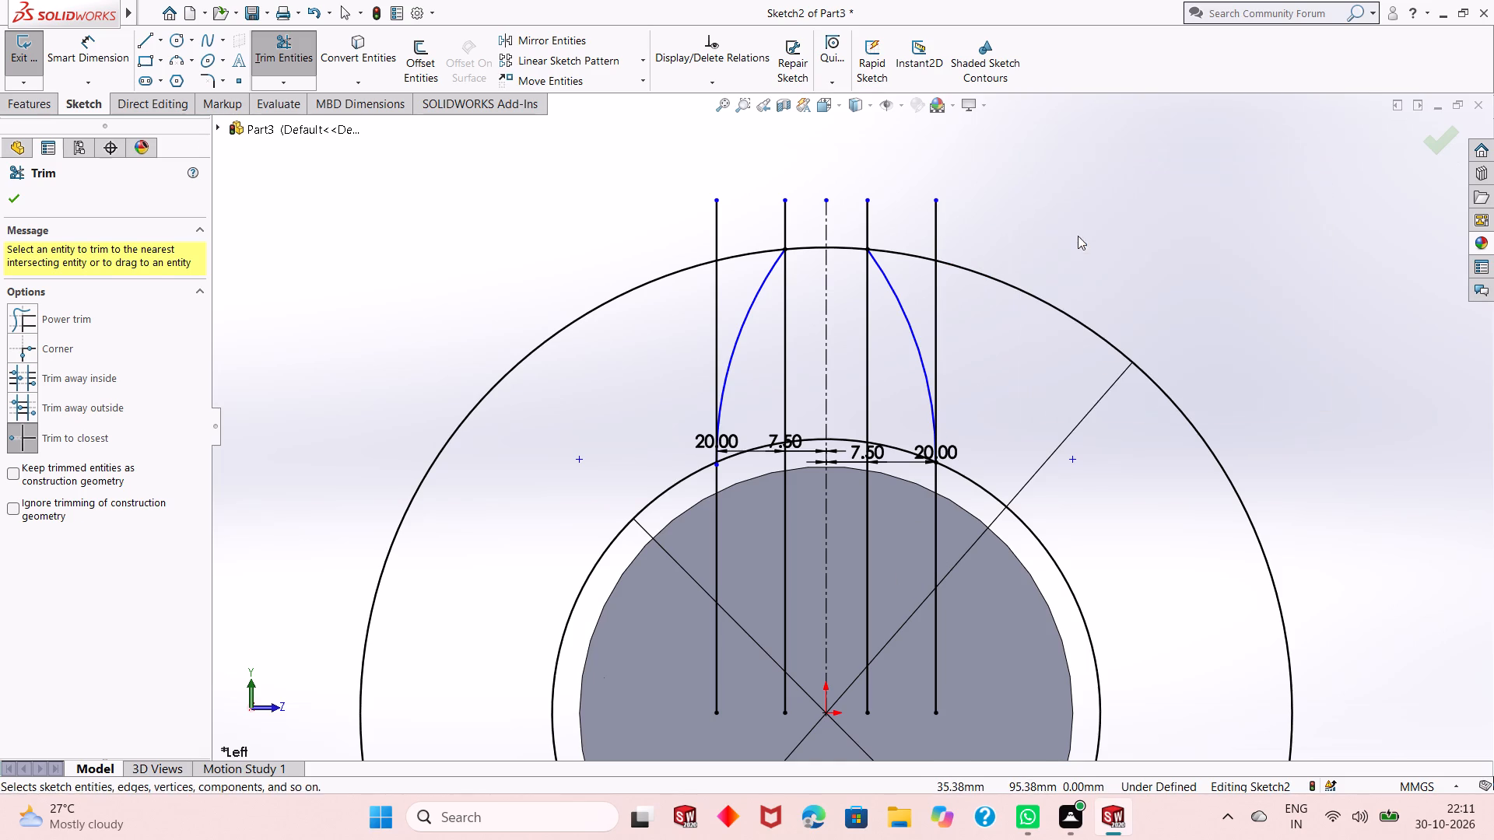
Add 65 mm radius dimensions to both side arcs of the tooth profile, starting with the right-hand arc.
{"action": "left_click", "coordinate": [104, 53]}
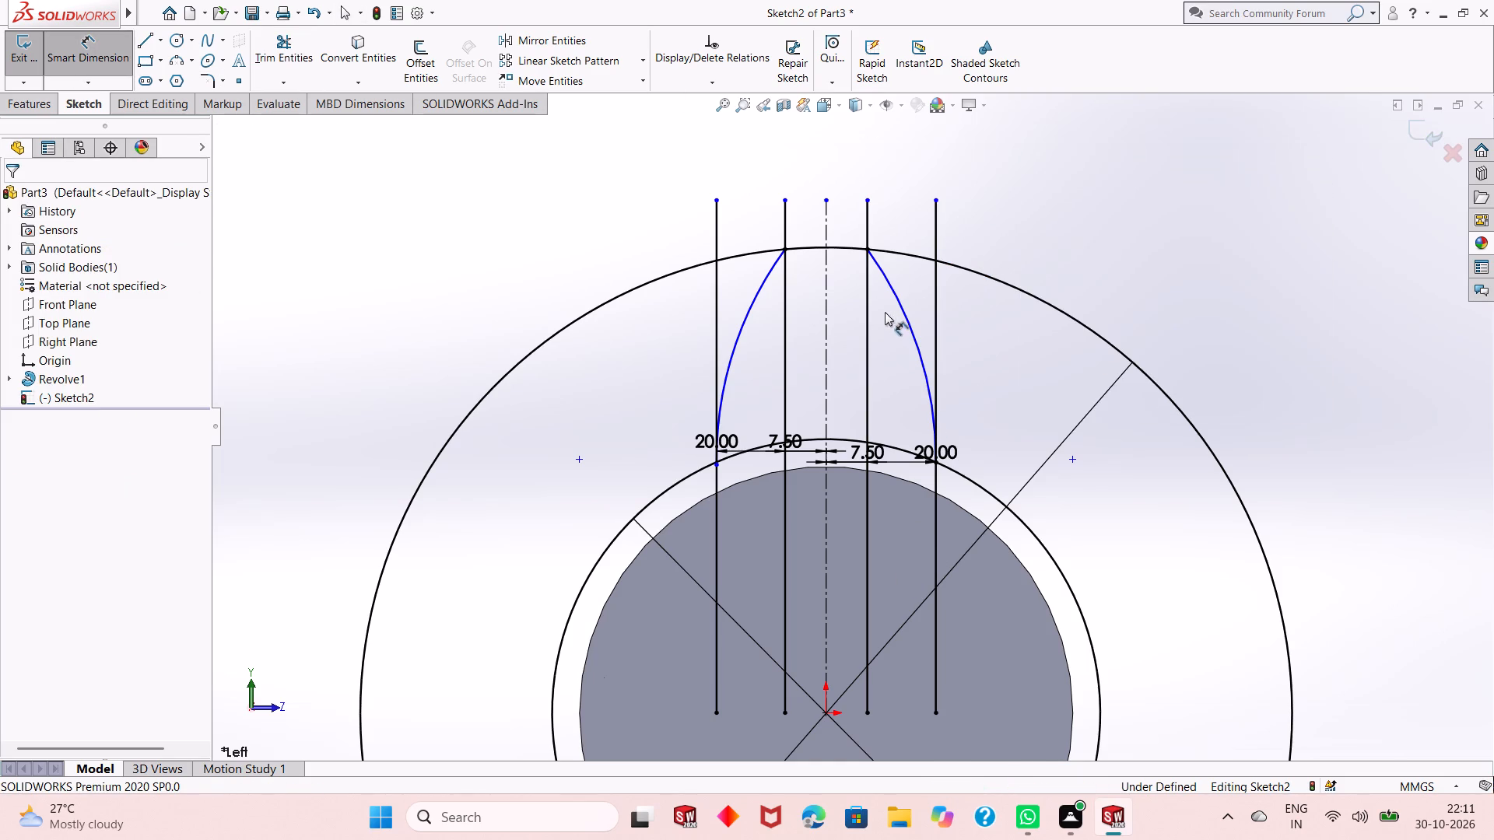
{"action": "left_click", "coordinate": [904, 317]}
{"action": "left_click", "coordinate": [1028, 202]}
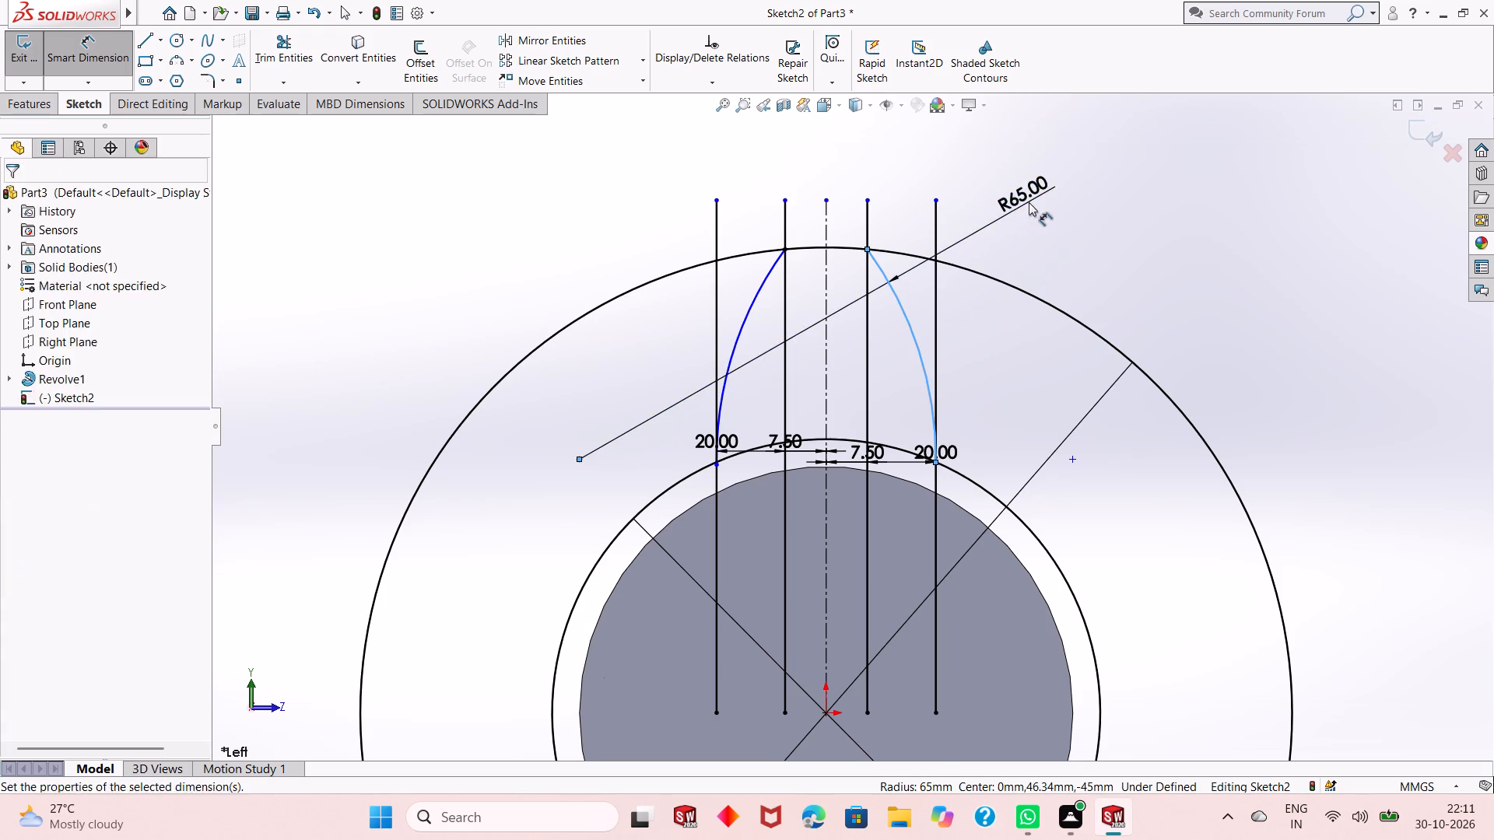
{"action": "left_click", "coordinate": [957, 180]}
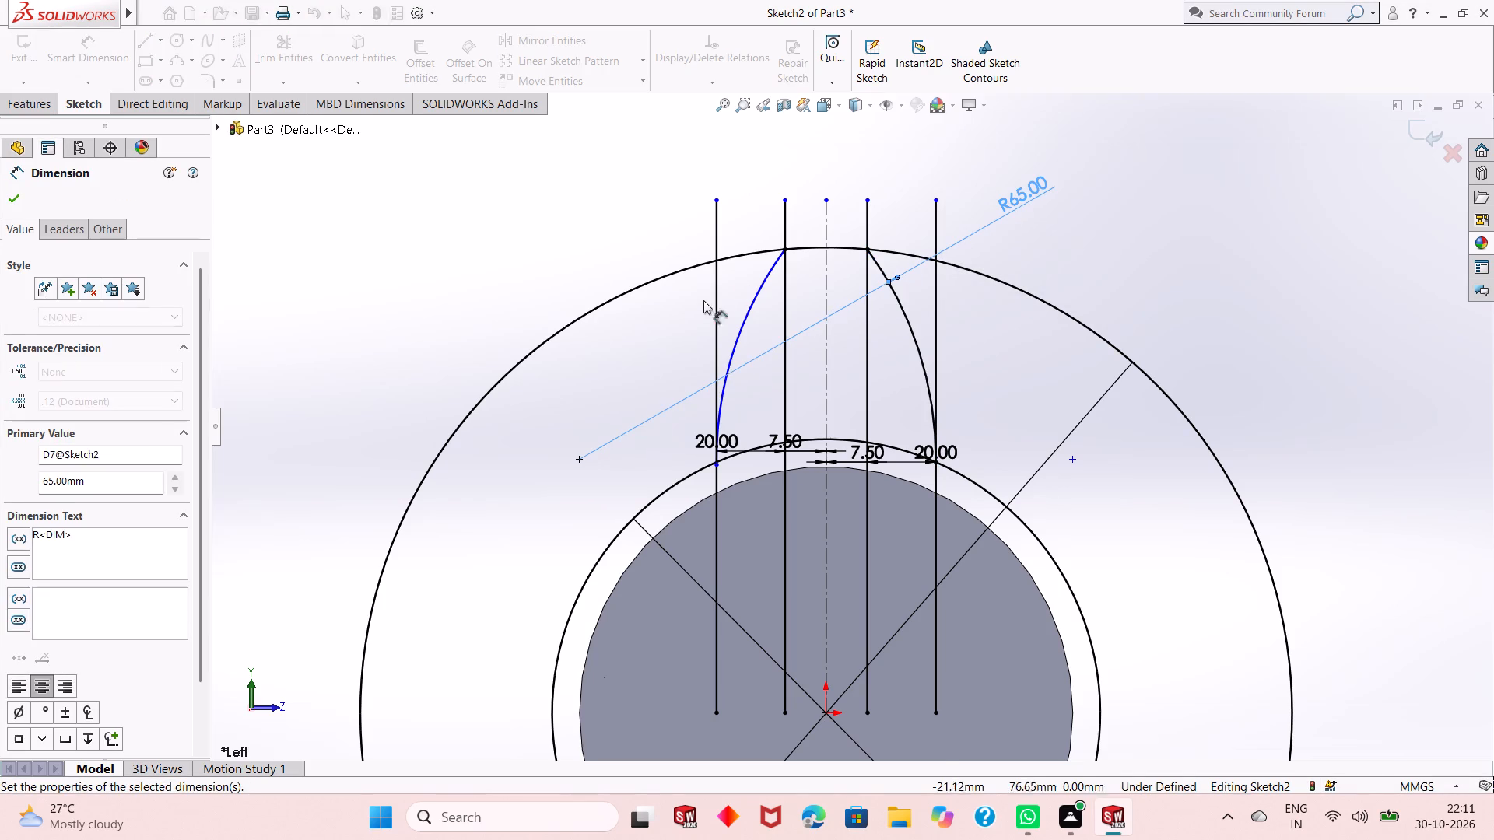
{"action": "left_click", "coordinate": [738, 336]}
{"action": "left_click", "coordinate": [550, 178]}
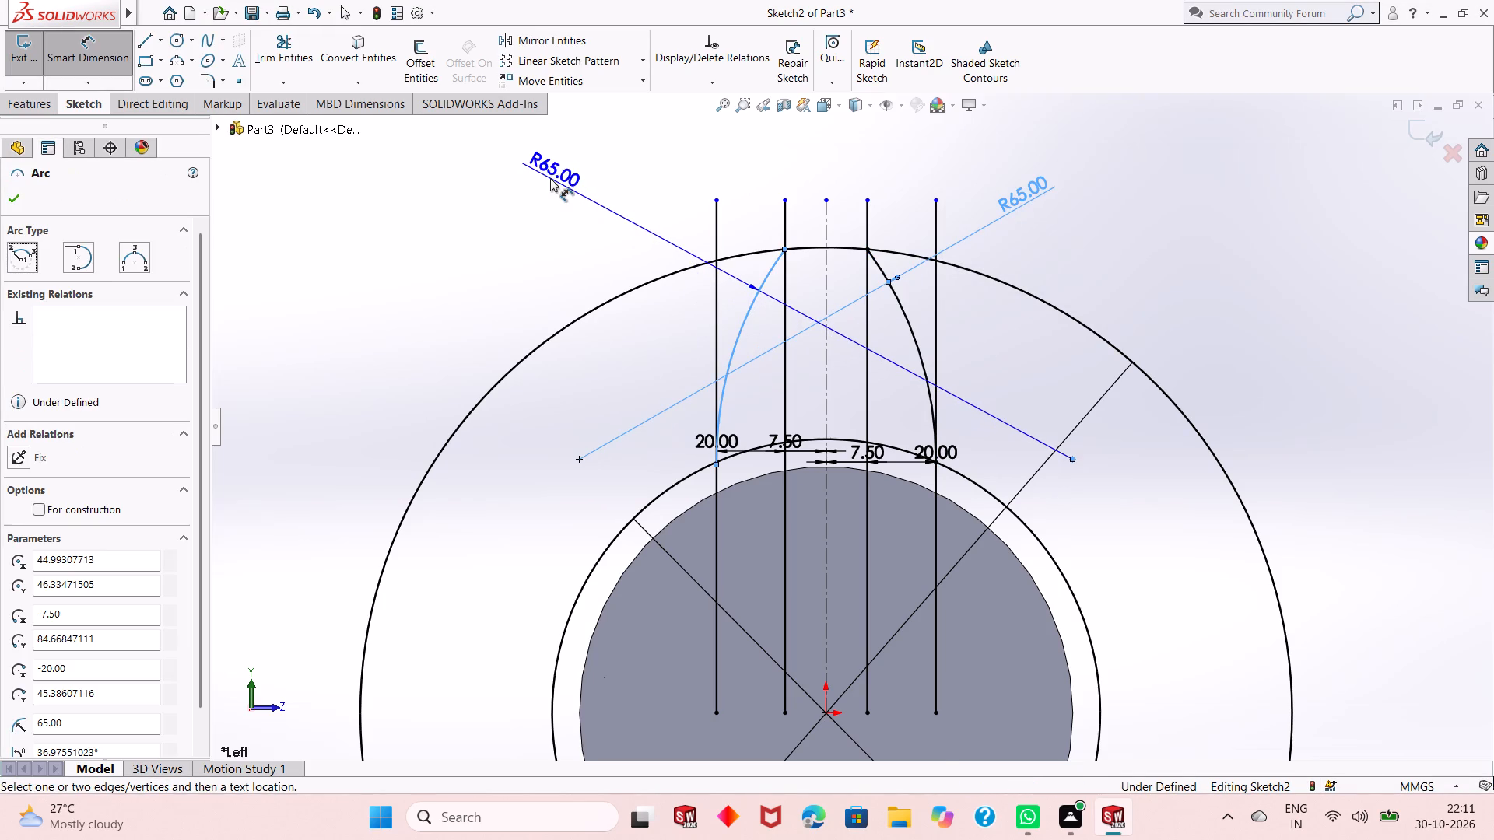
{"action": "left_click", "coordinate": [483, 148]}
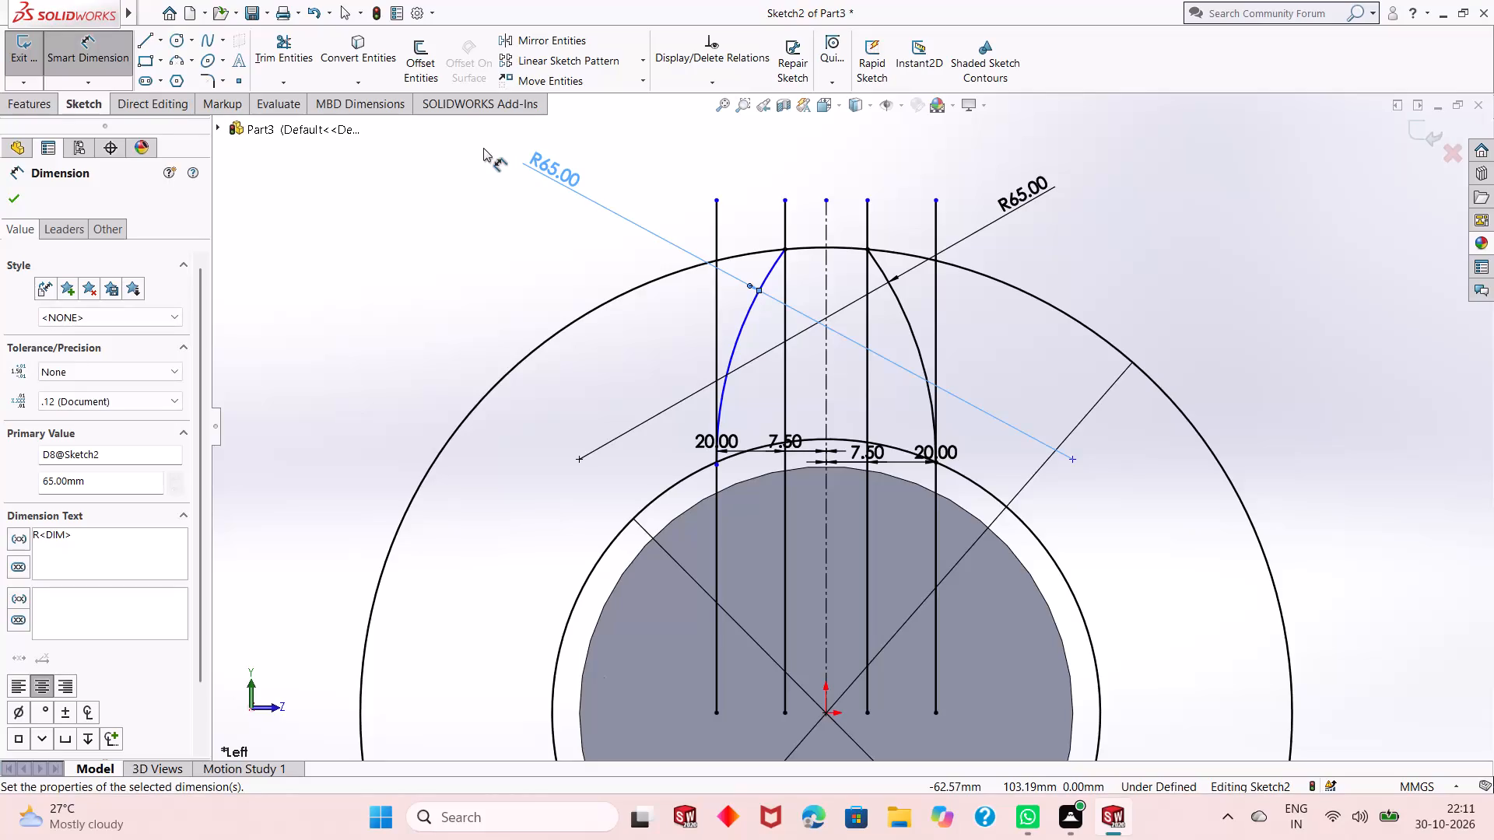
{"action": "right_click", "coordinate": [543, 243]}
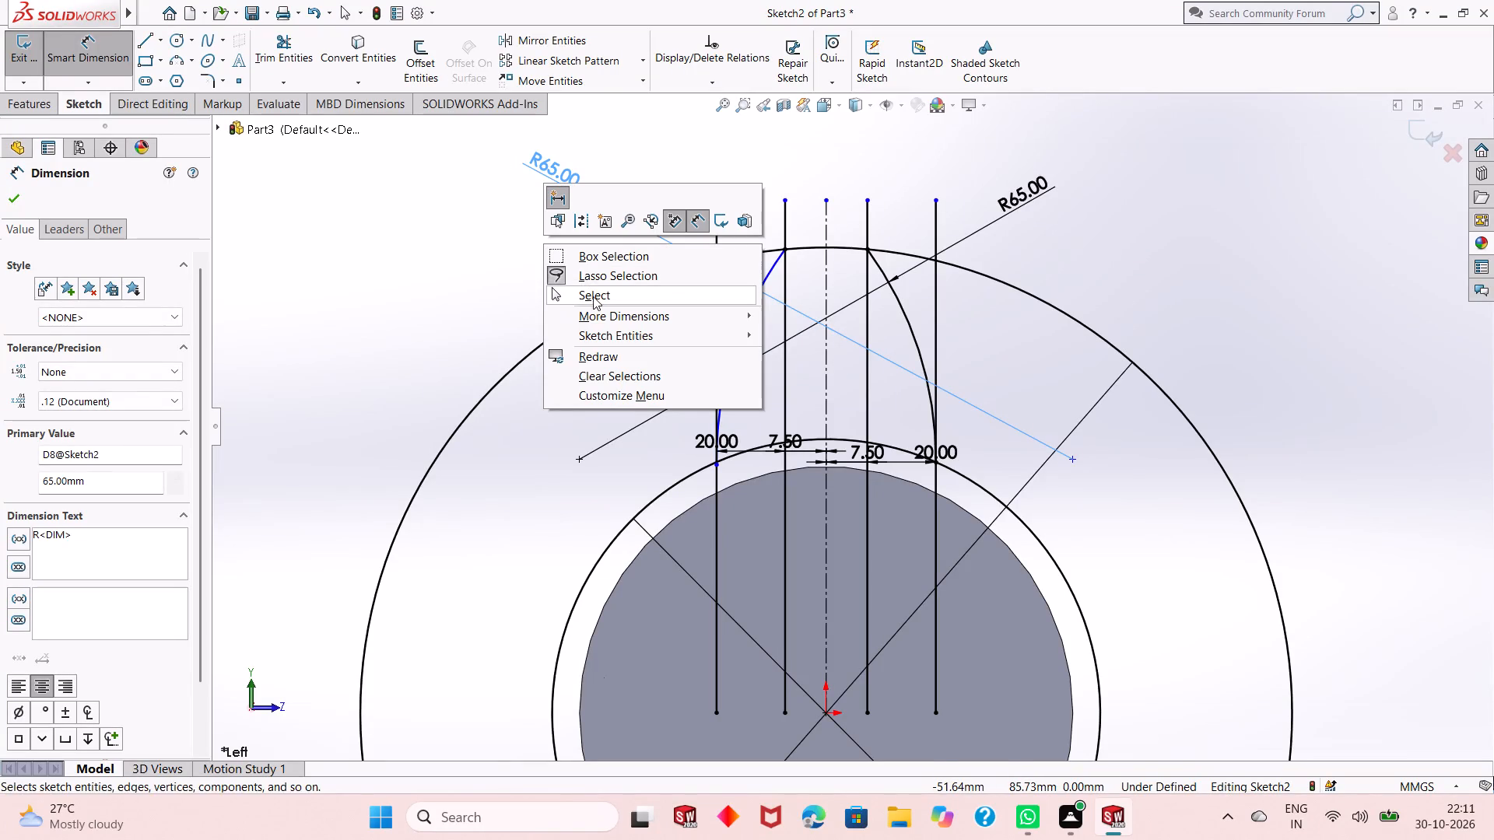
{"action": "left_click", "coordinate": [594, 299]}
Delete the tooth profile's left 65 mm side arc together with its radius dimension, after checking its lower endpoint against the 100 mm circle.
{"action": "scroll", "coordinate": [980, 485], "scroll_direction": "down", "scroll_amount": 5}
{"action": "scroll", "coordinate": [871, 466], "scroll_direction": "down", "scroll_amount": 3}
{"action": "scroll", "coordinate": [545, 415], "scroll_direction": "up", "scroll_amount": 3}
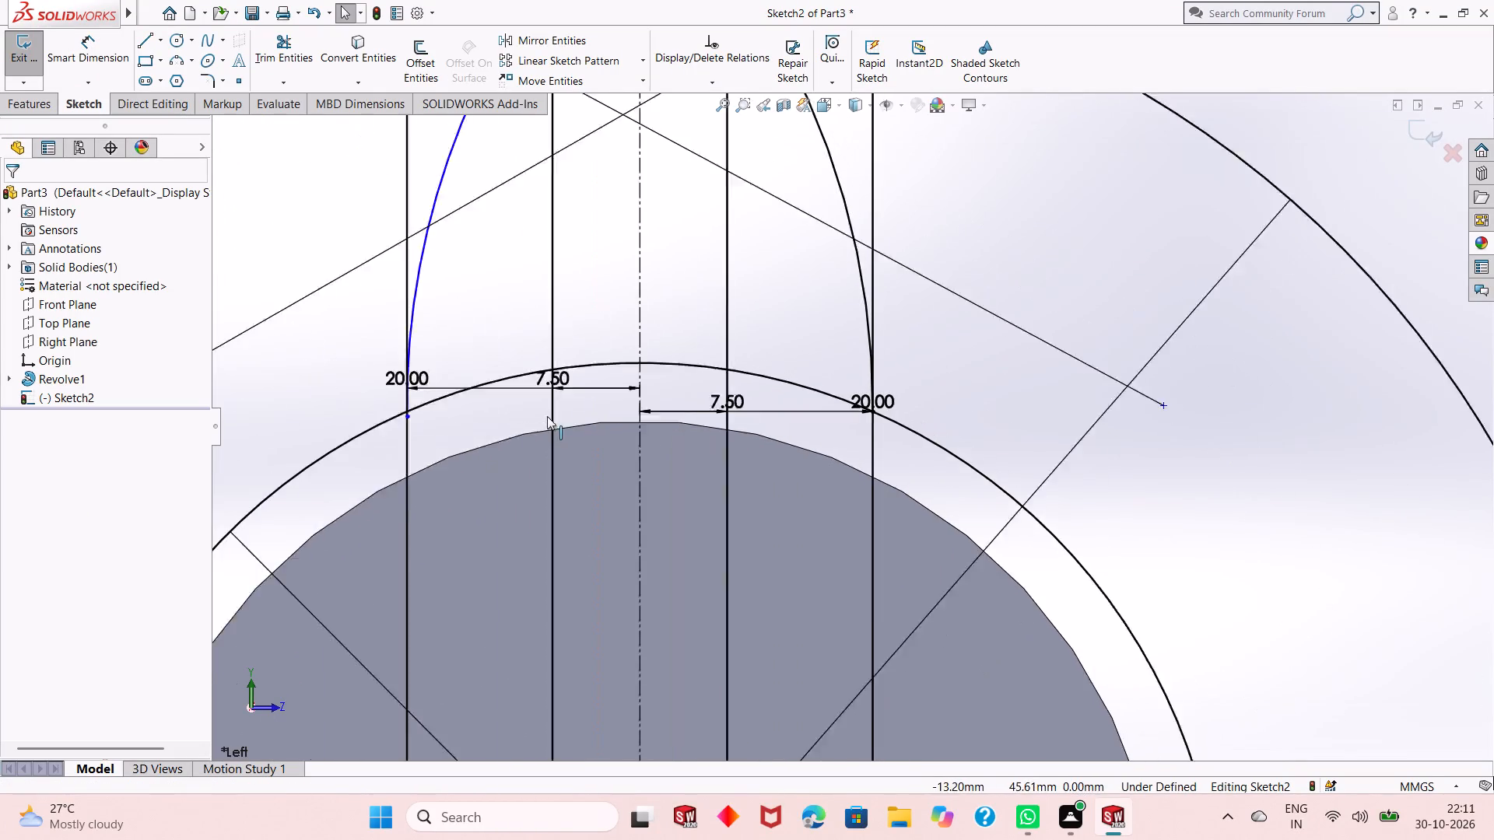
{"action": "scroll", "coordinate": [494, 420], "scroll_direction": "down", "scroll_amount": 6}
{"action": "scroll", "coordinate": [618, 425], "scroll_direction": "down", "scroll_amount": 4}
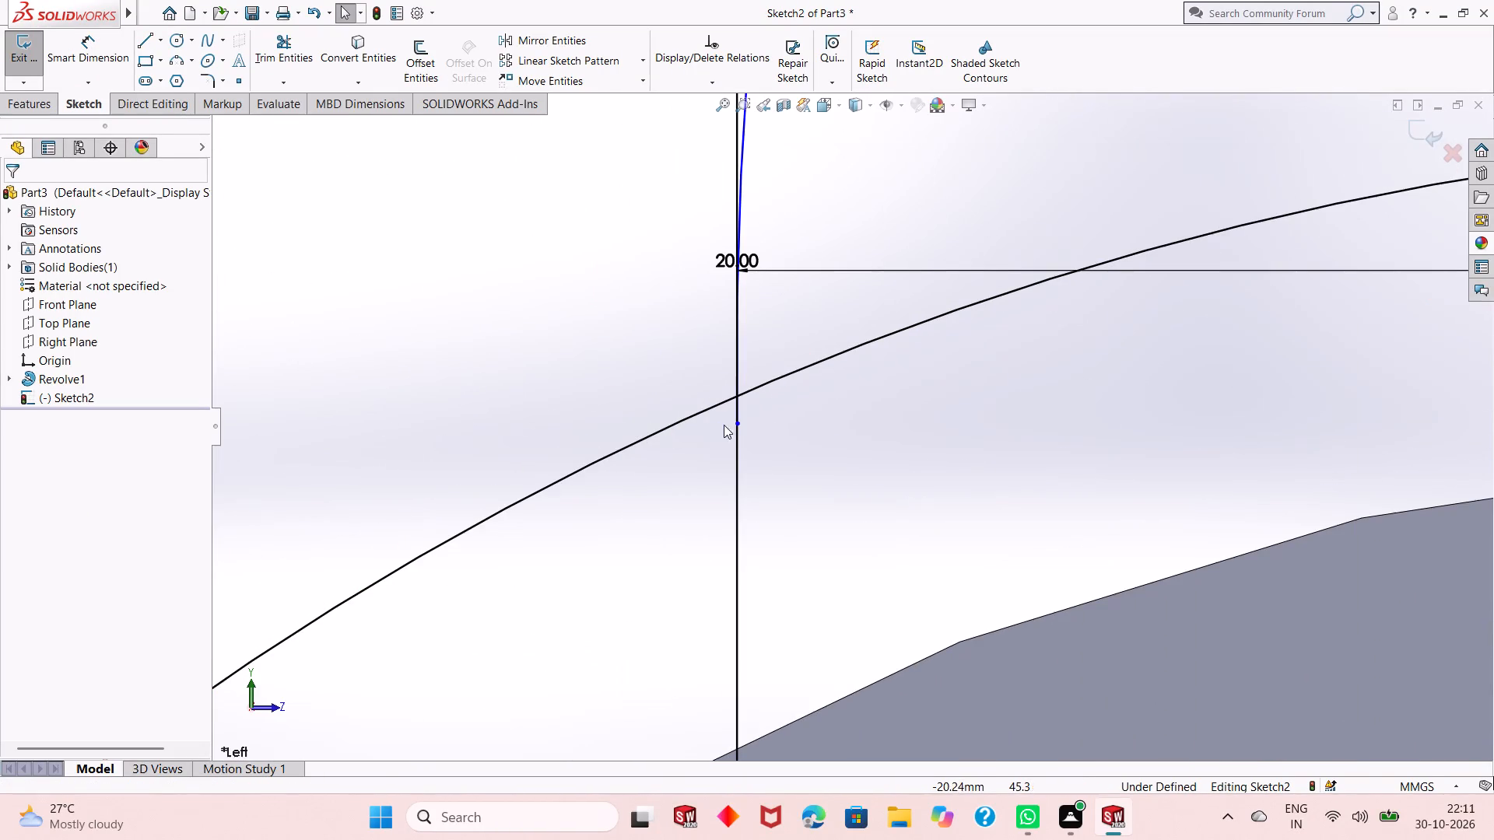
{"action": "left_click", "coordinate": [738, 427]}
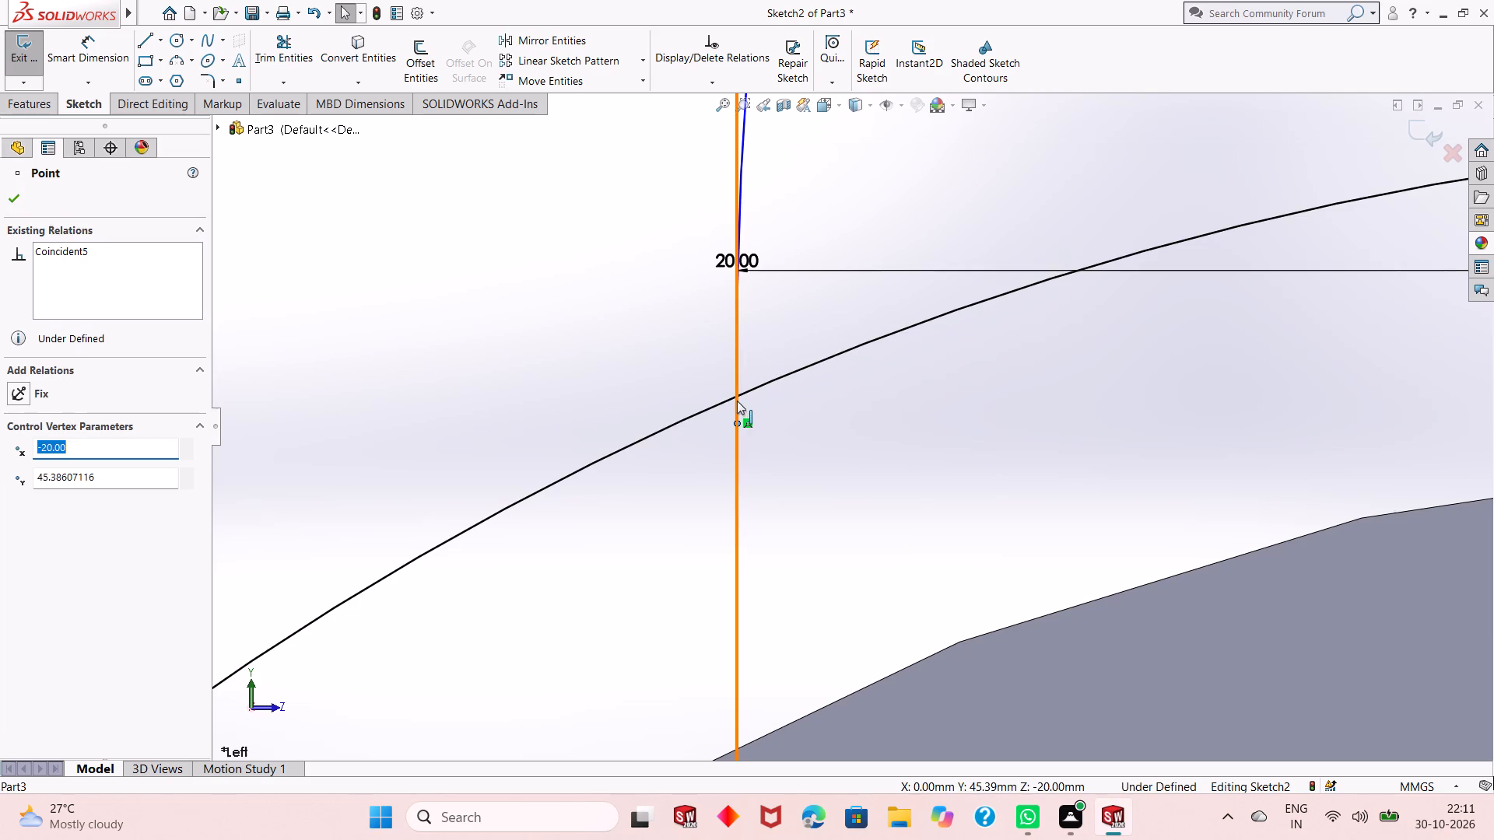
{"action": "scroll", "coordinate": [799, 464], "scroll_direction": "up", "scroll_amount": 6}
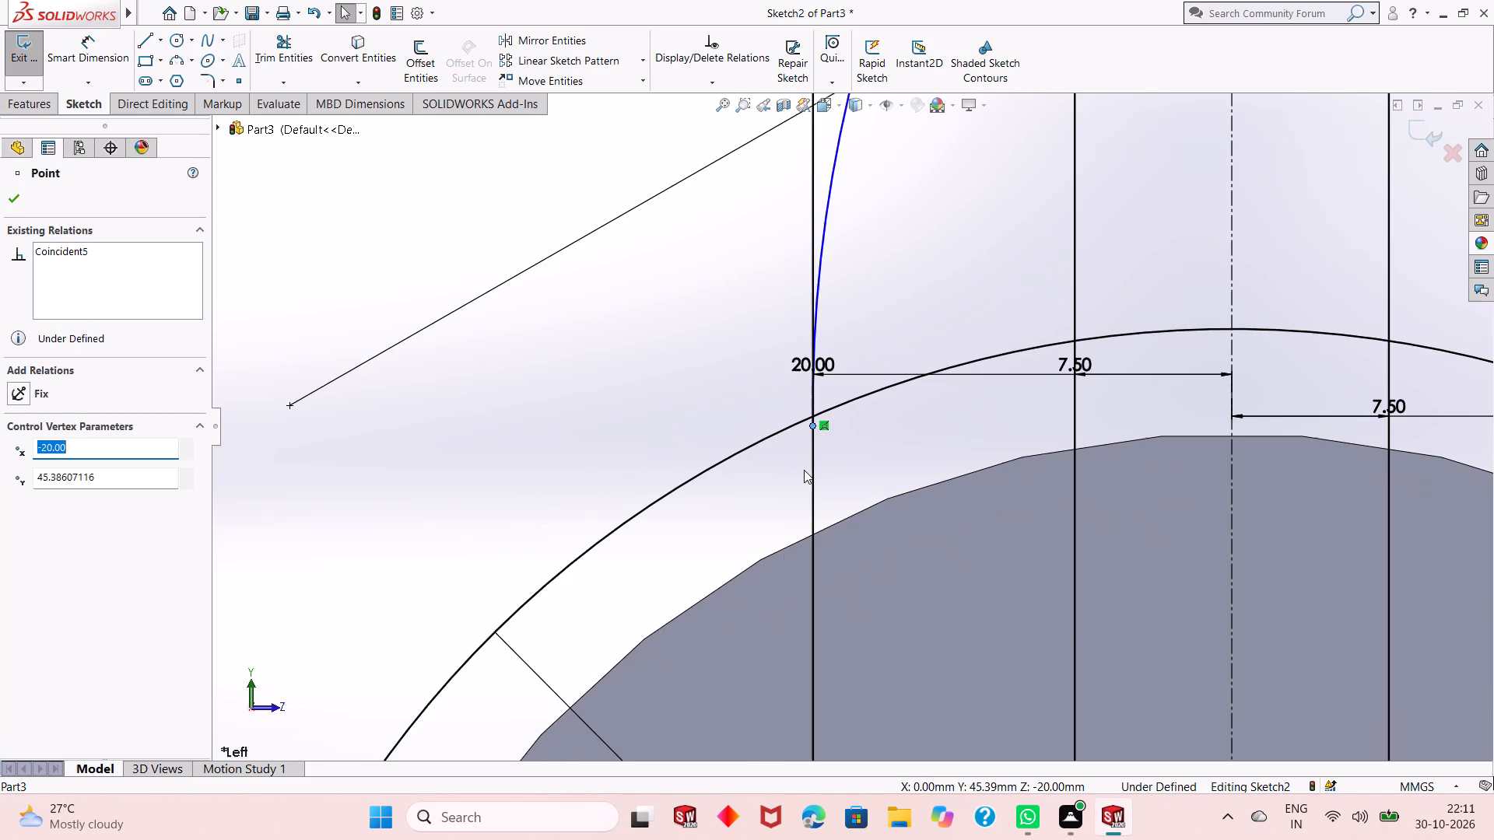
{"action": "key", "text": "Escape"}
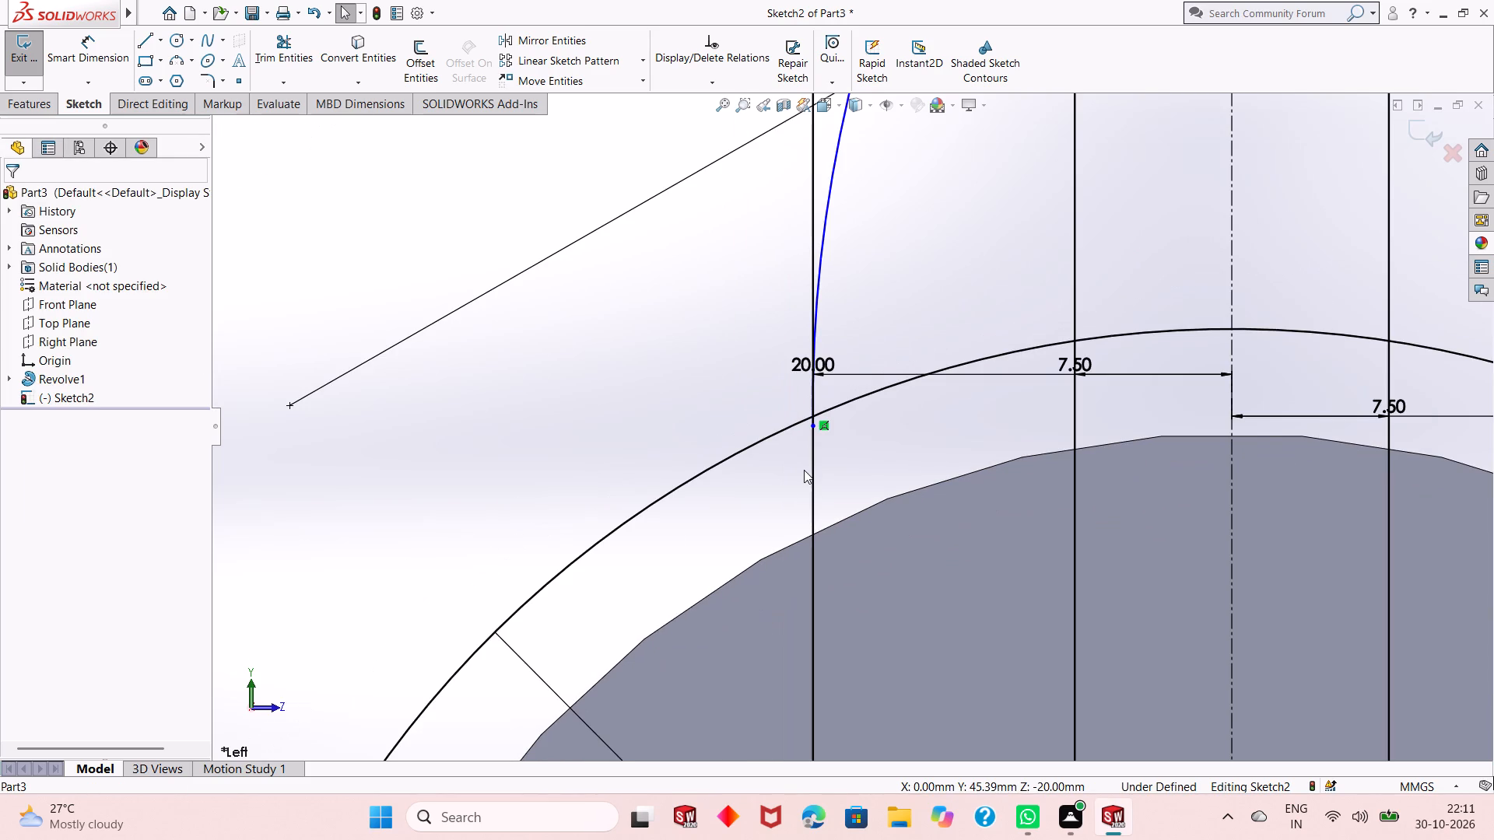
{"action": "key", "text": "ctrl+z"}
{"action": "scroll", "coordinate": [856, 487], "scroll_direction": "up", "scroll_amount": 7}
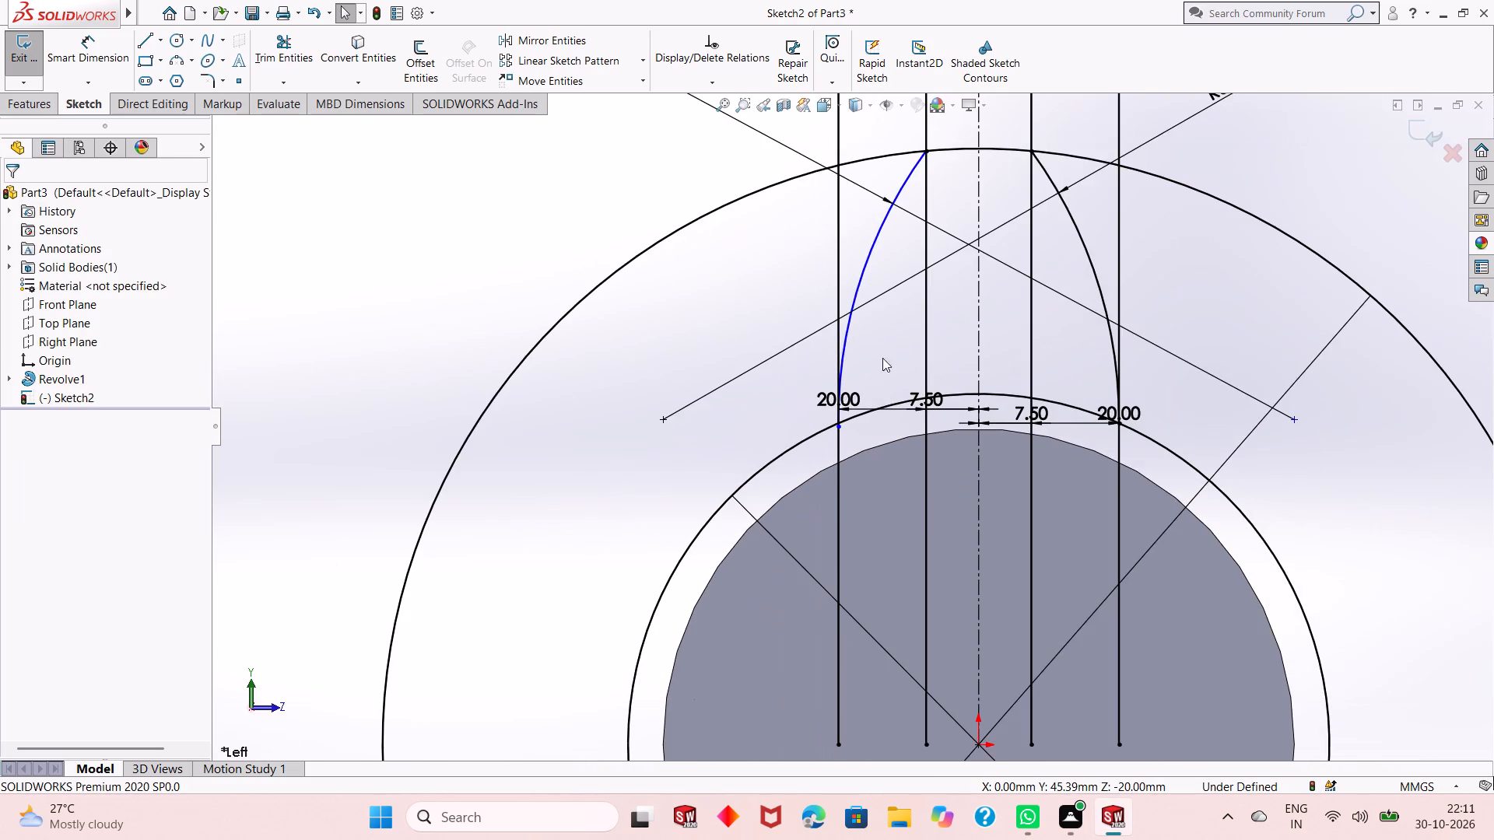
{"action": "right_click", "coordinate": [879, 261]}
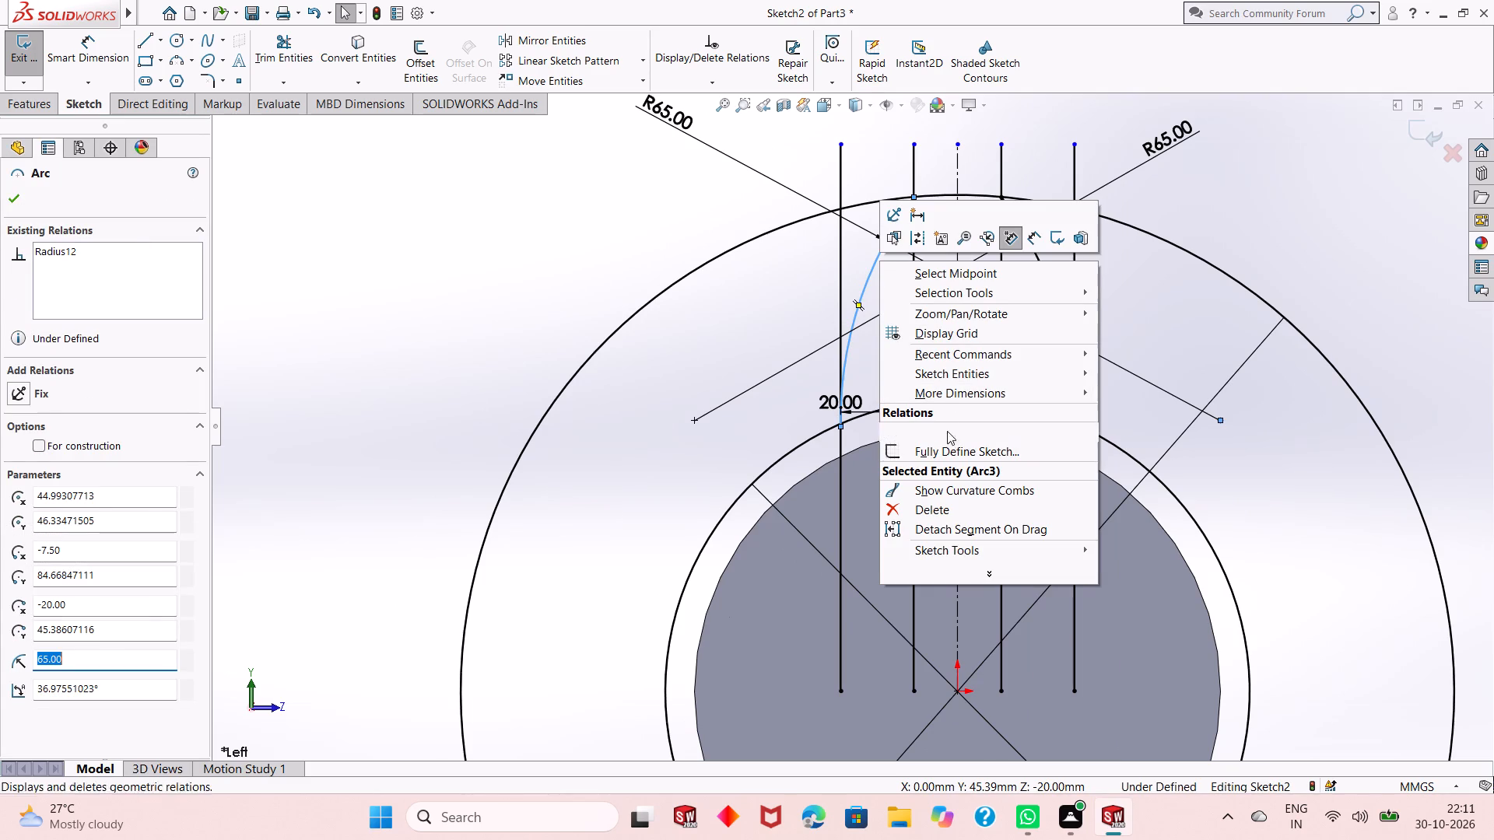
{"action": "left_click", "coordinate": [955, 502]}
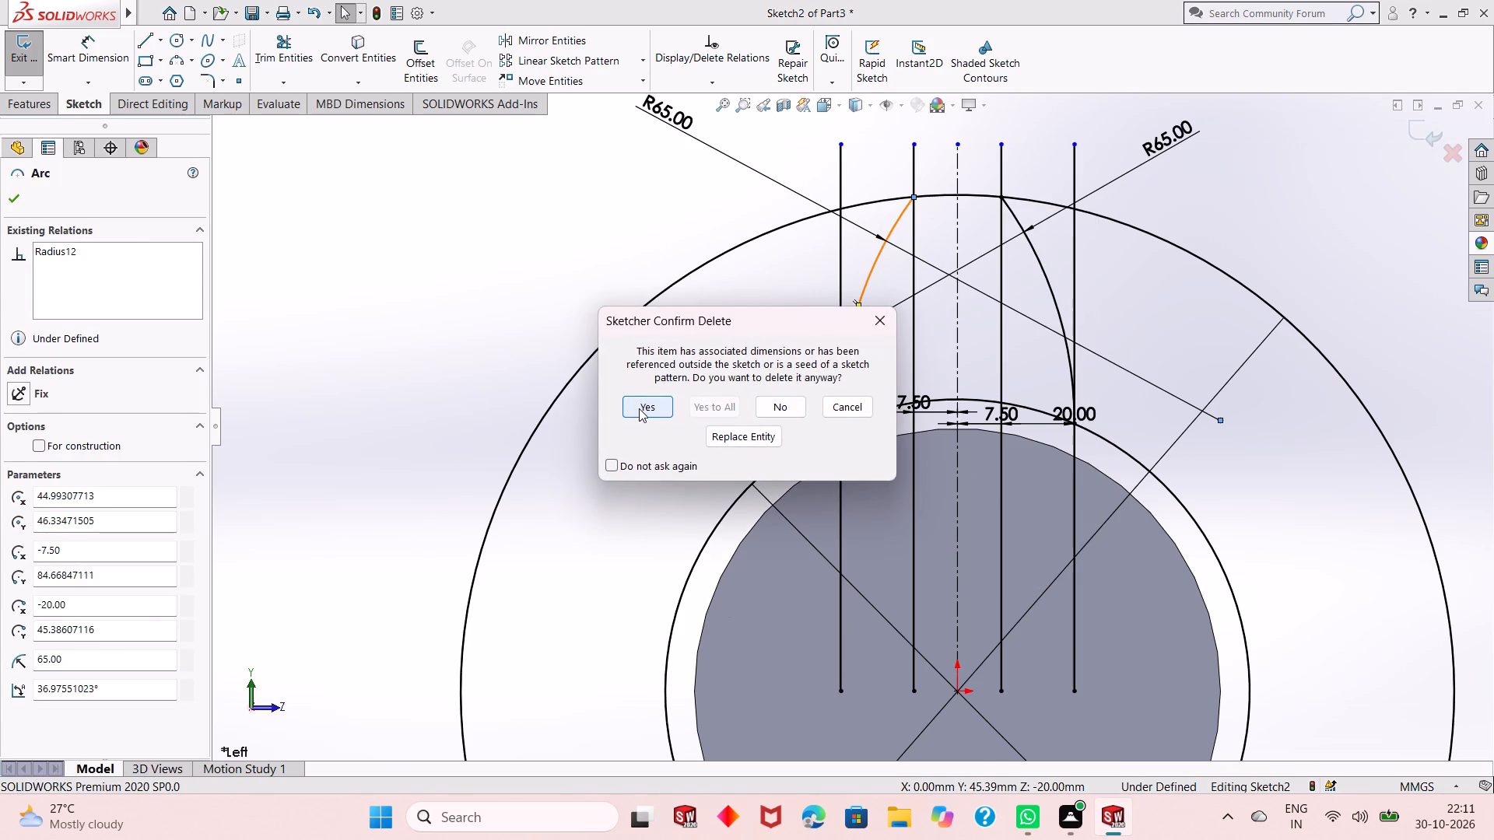
{"action": "left_click", "coordinate": [639, 408]}
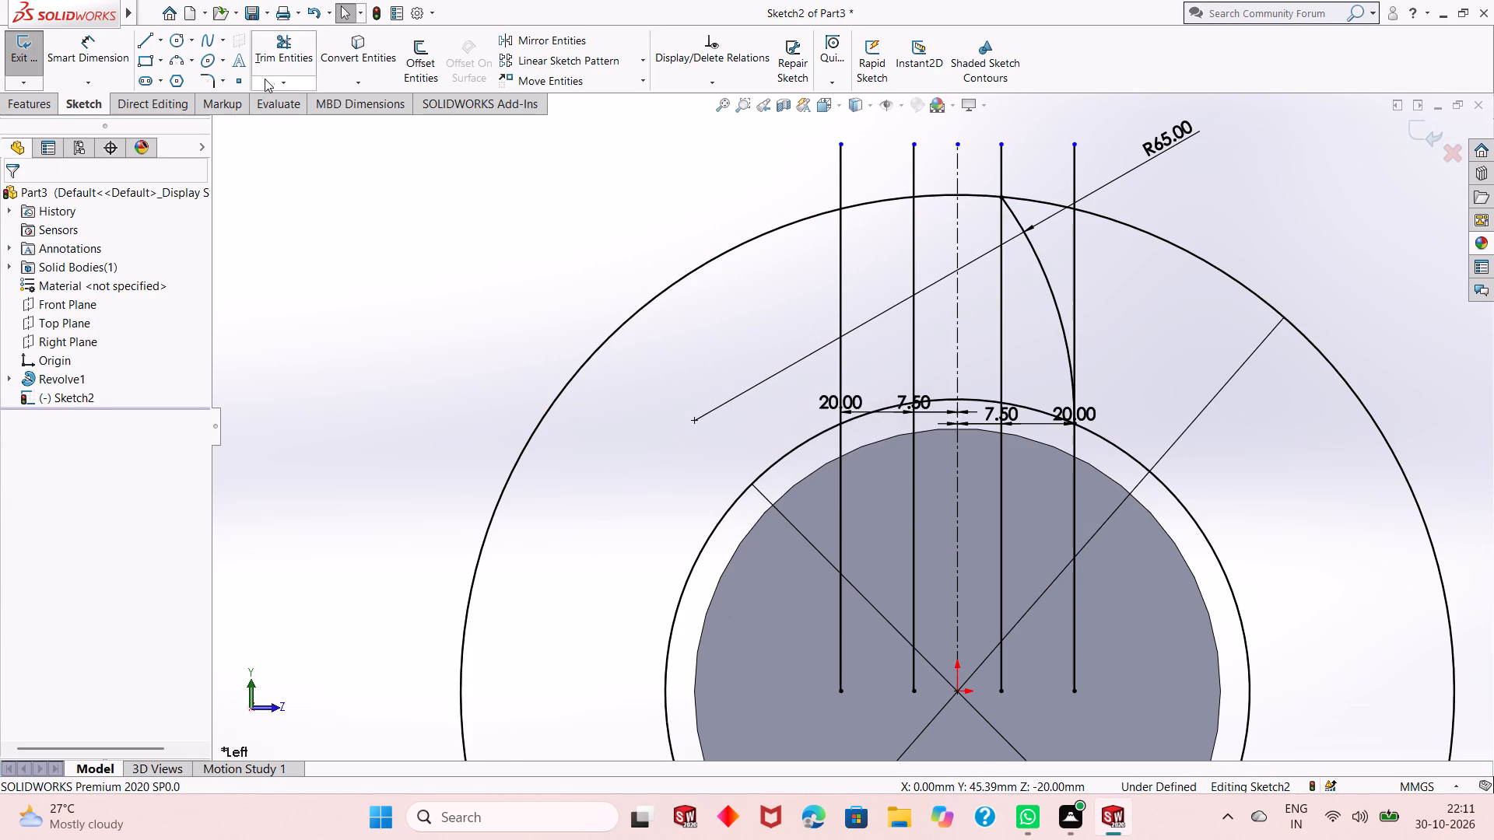
Sketch a three-point arc of radius 65 mm from the left 7.5 mm line at the 170 mm circle to the left 20 mm line exactly at the 100 mm circle.
{"action": "left_click", "coordinate": [179, 61]}
{"action": "left_click", "coordinate": [913, 195]}
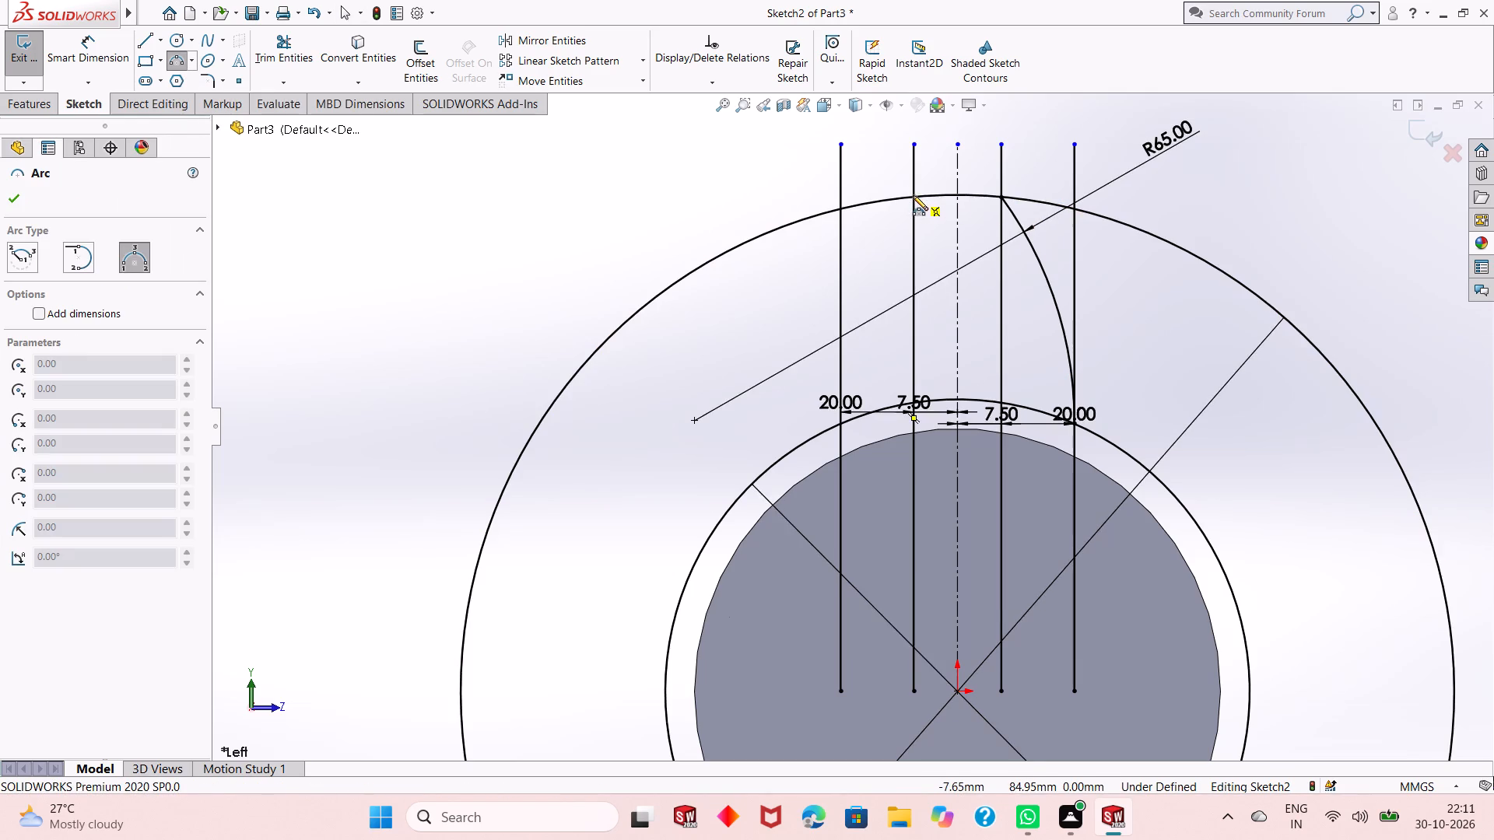
{"action": "scroll", "coordinate": [846, 439], "scroll_direction": "down", "scroll_amount": 6}
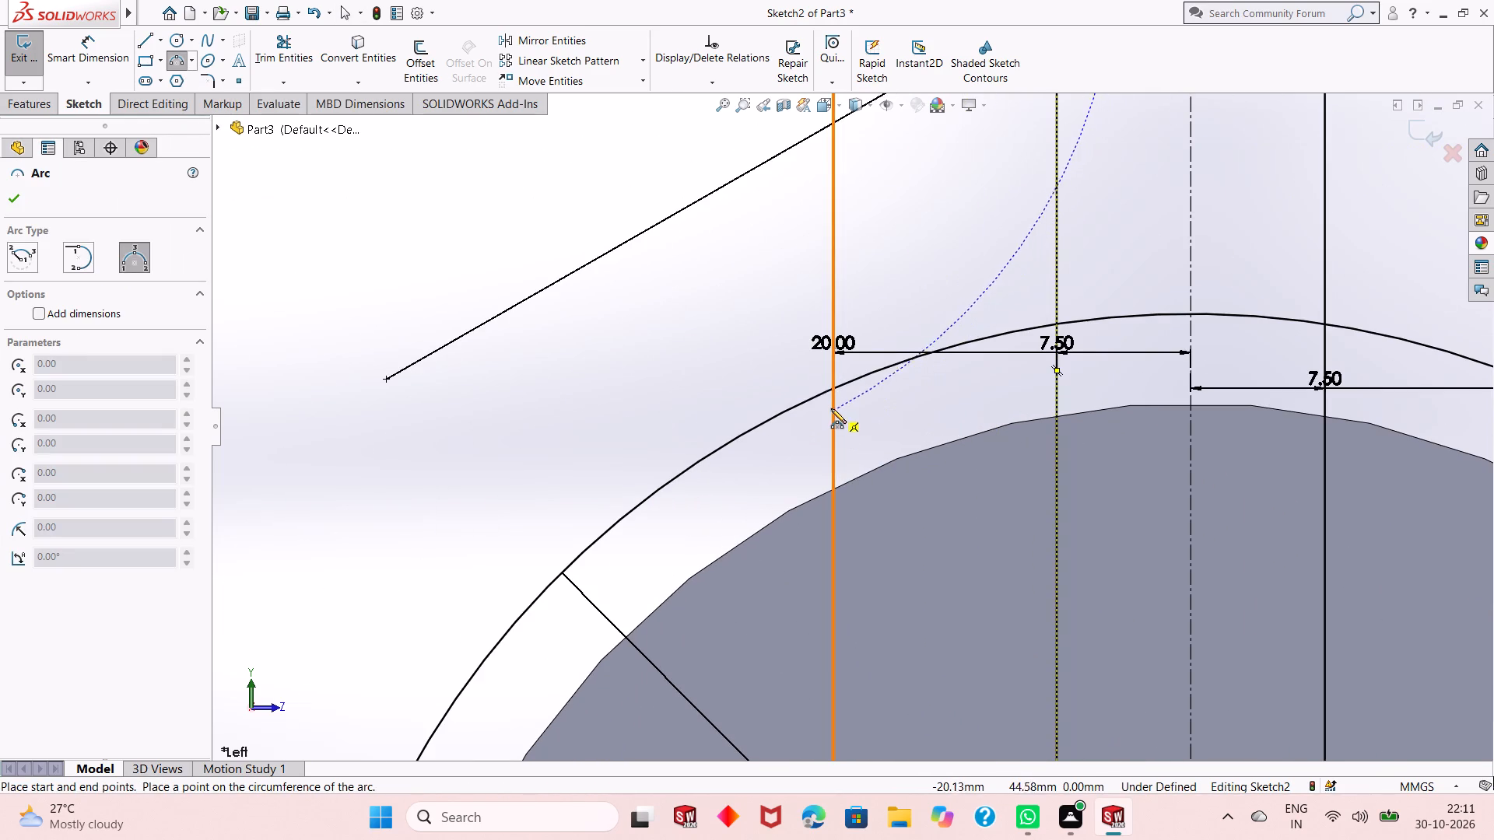
{"action": "left_click", "coordinate": [834, 387]}
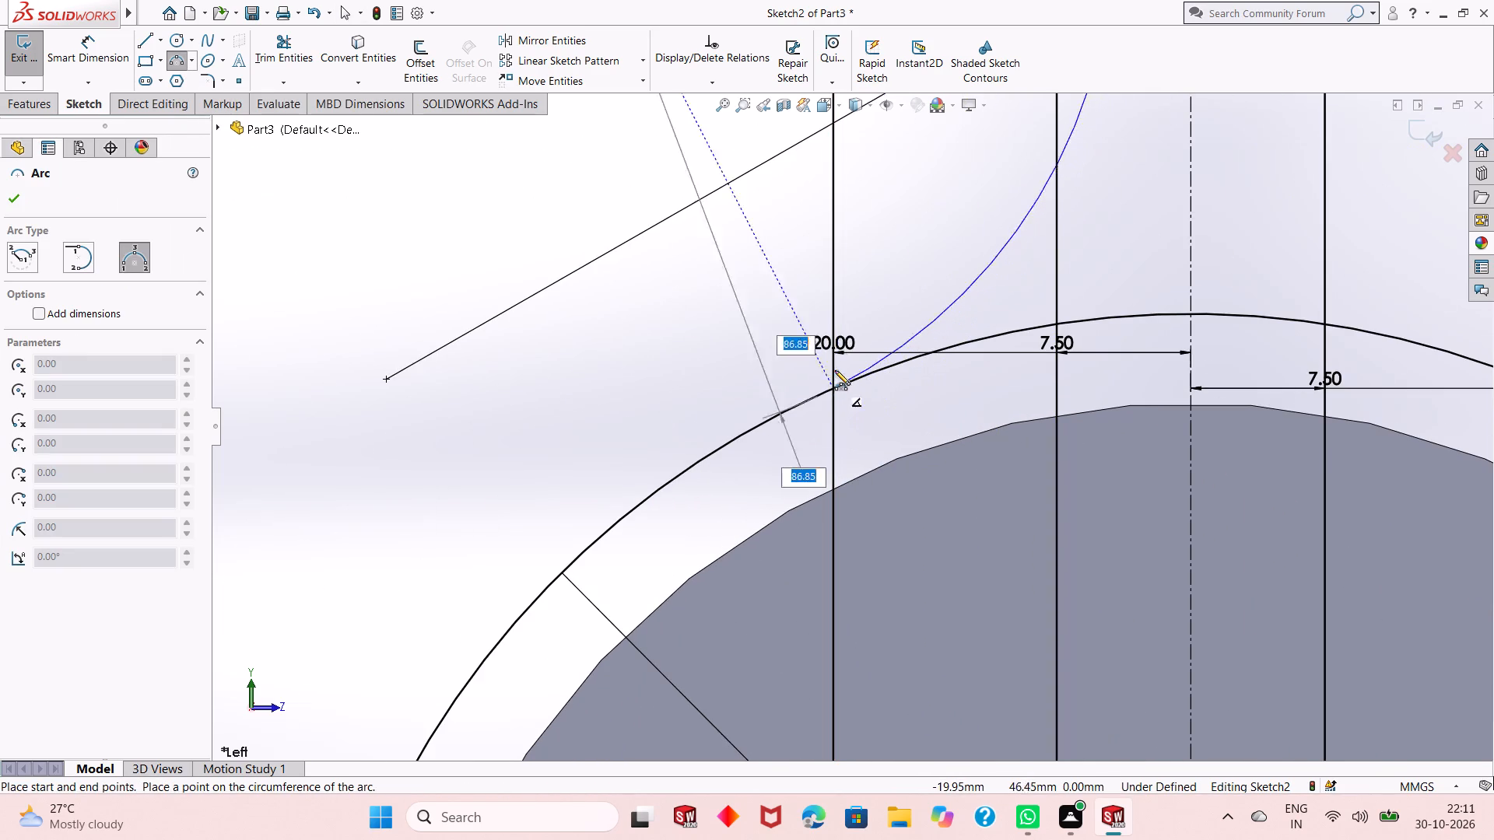
{"action": "scroll", "coordinate": [914, 475], "scroll_direction": "down", "scroll_amount": 4}
{"action": "scroll", "coordinate": [916, 479], "scroll_direction": "up", "scroll_amount": 7}
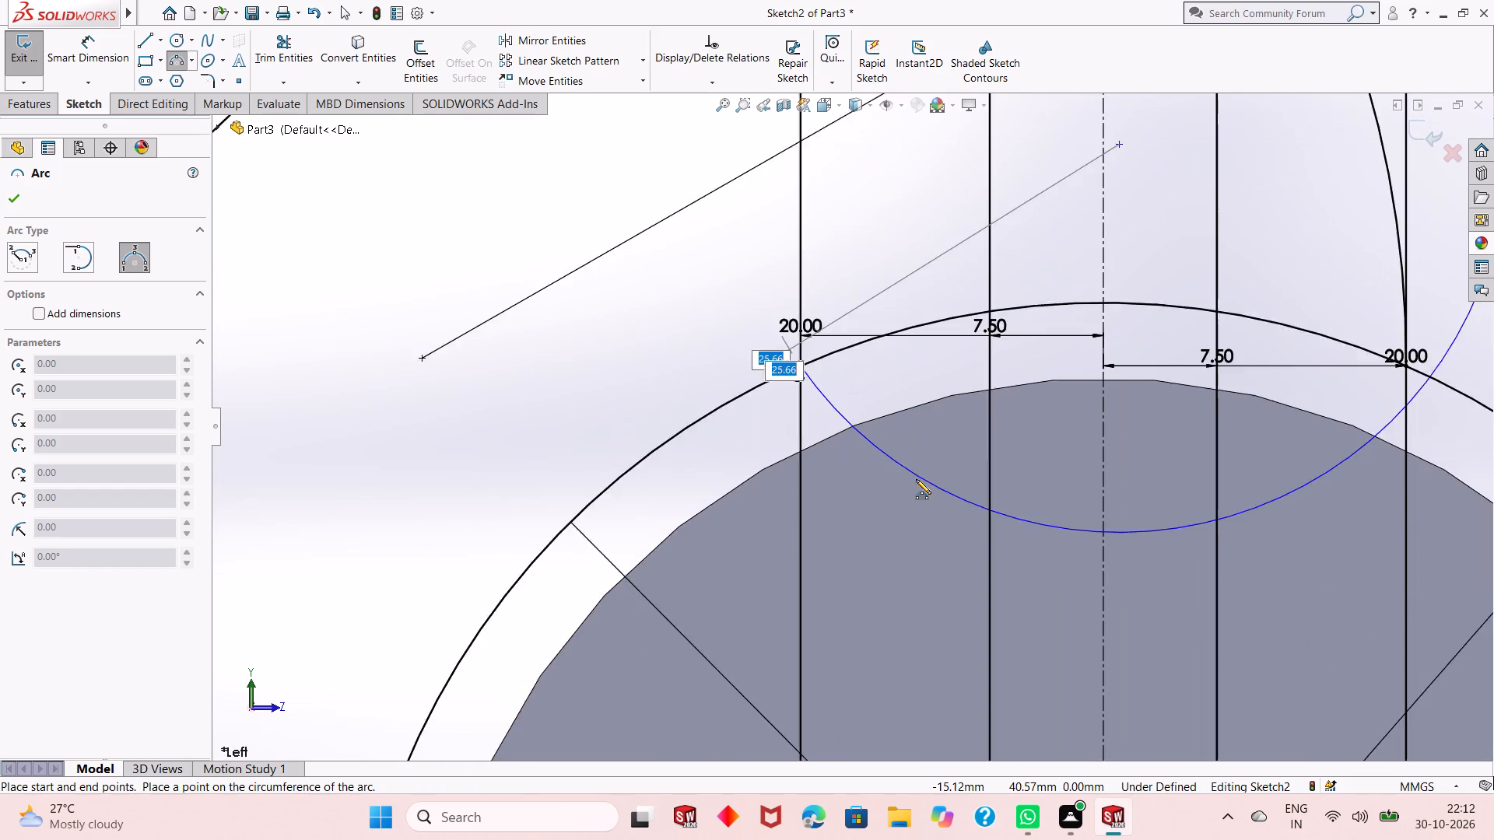
{"action": "scroll", "coordinate": [916, 479], "scroll_direction": "up", "scroll_amount": 4}
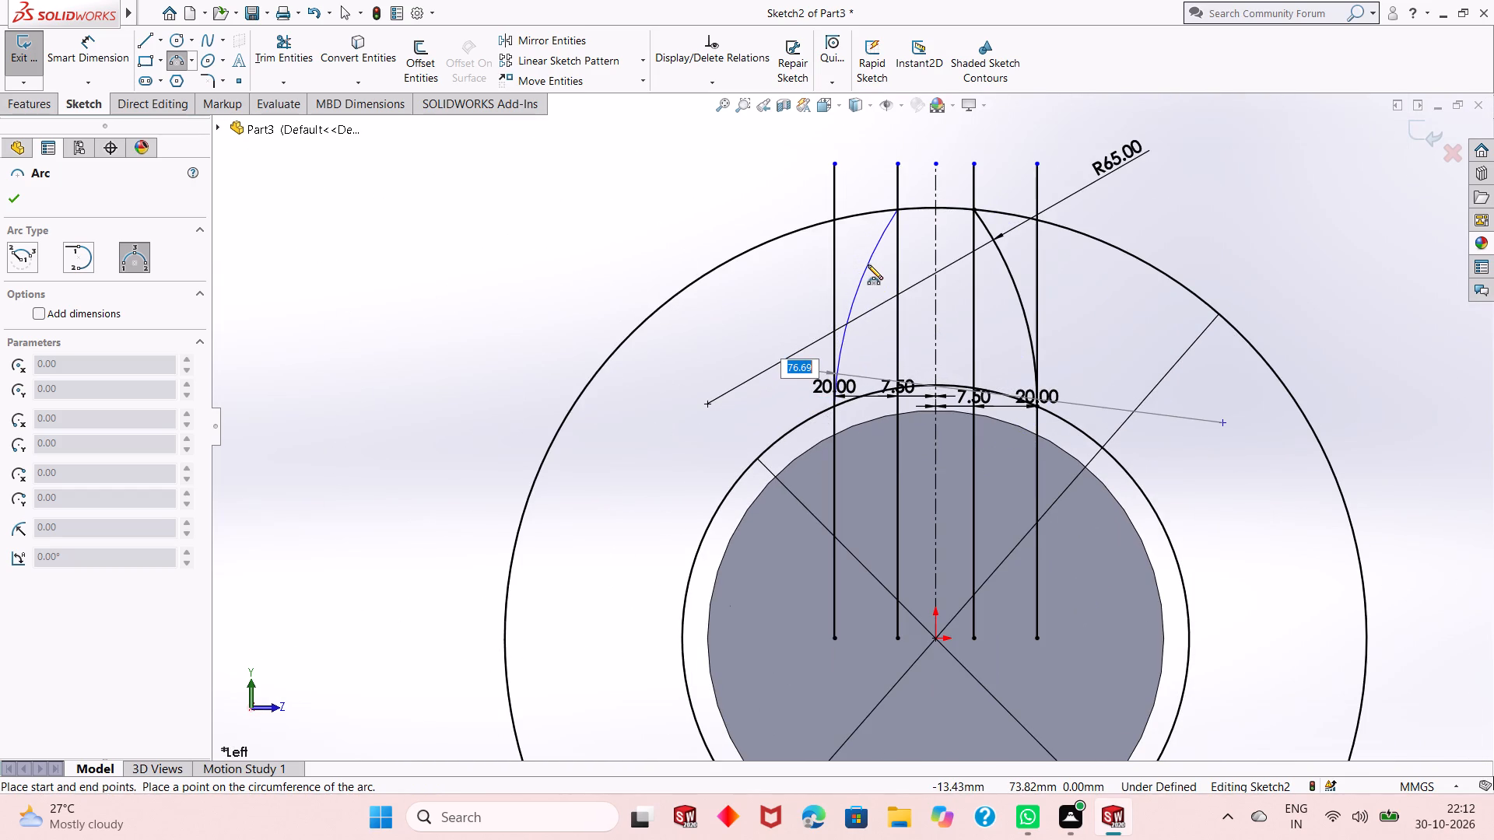
{"action": "type", "text": "65"}
{"action": "key", "text": "Return"}
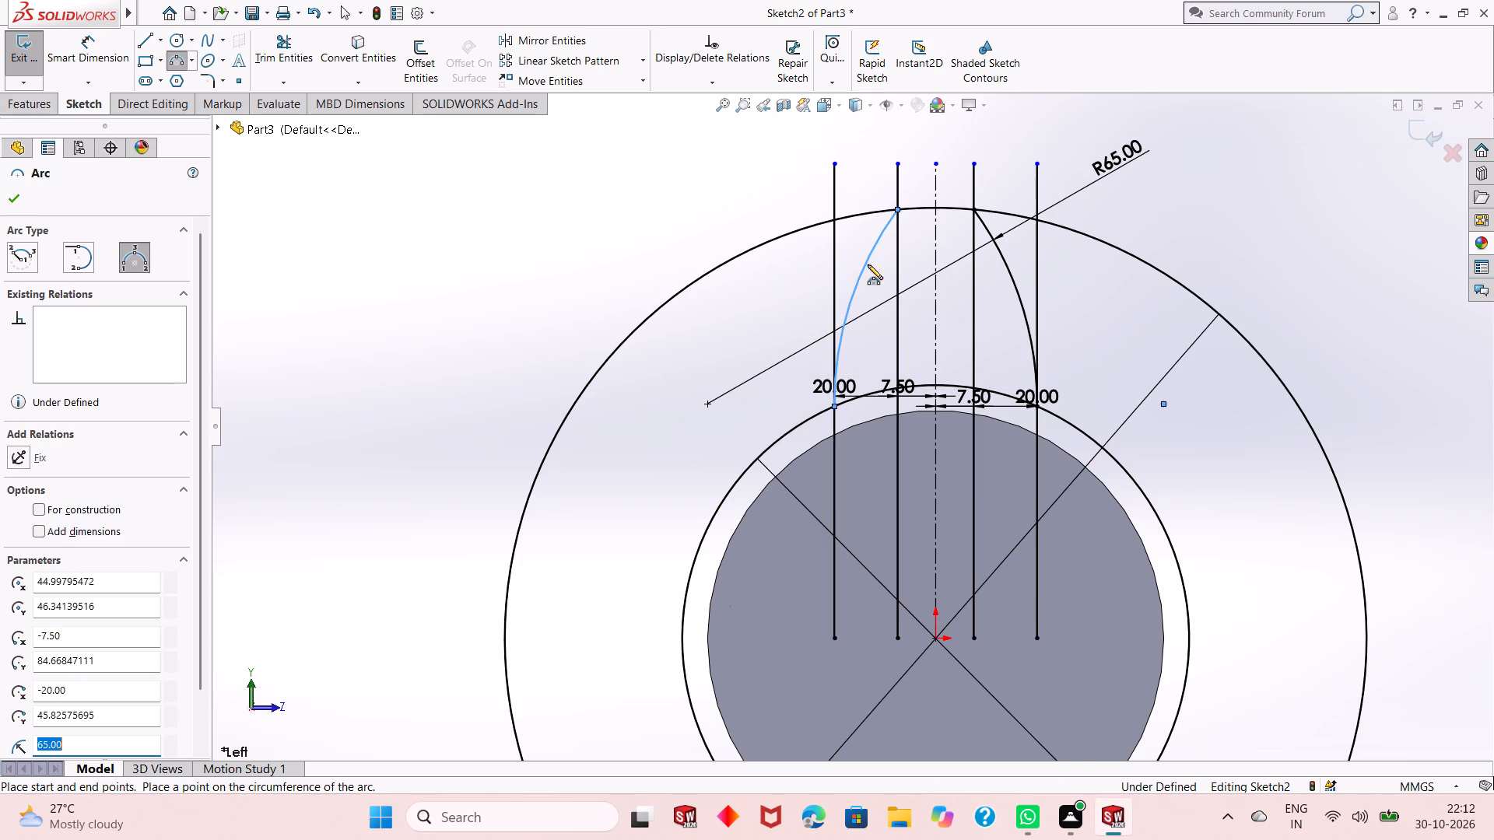
{"action": "right_click", "coordinate": [689, 208]}
{"action": "left_click", "coordinate": [705, 219]}
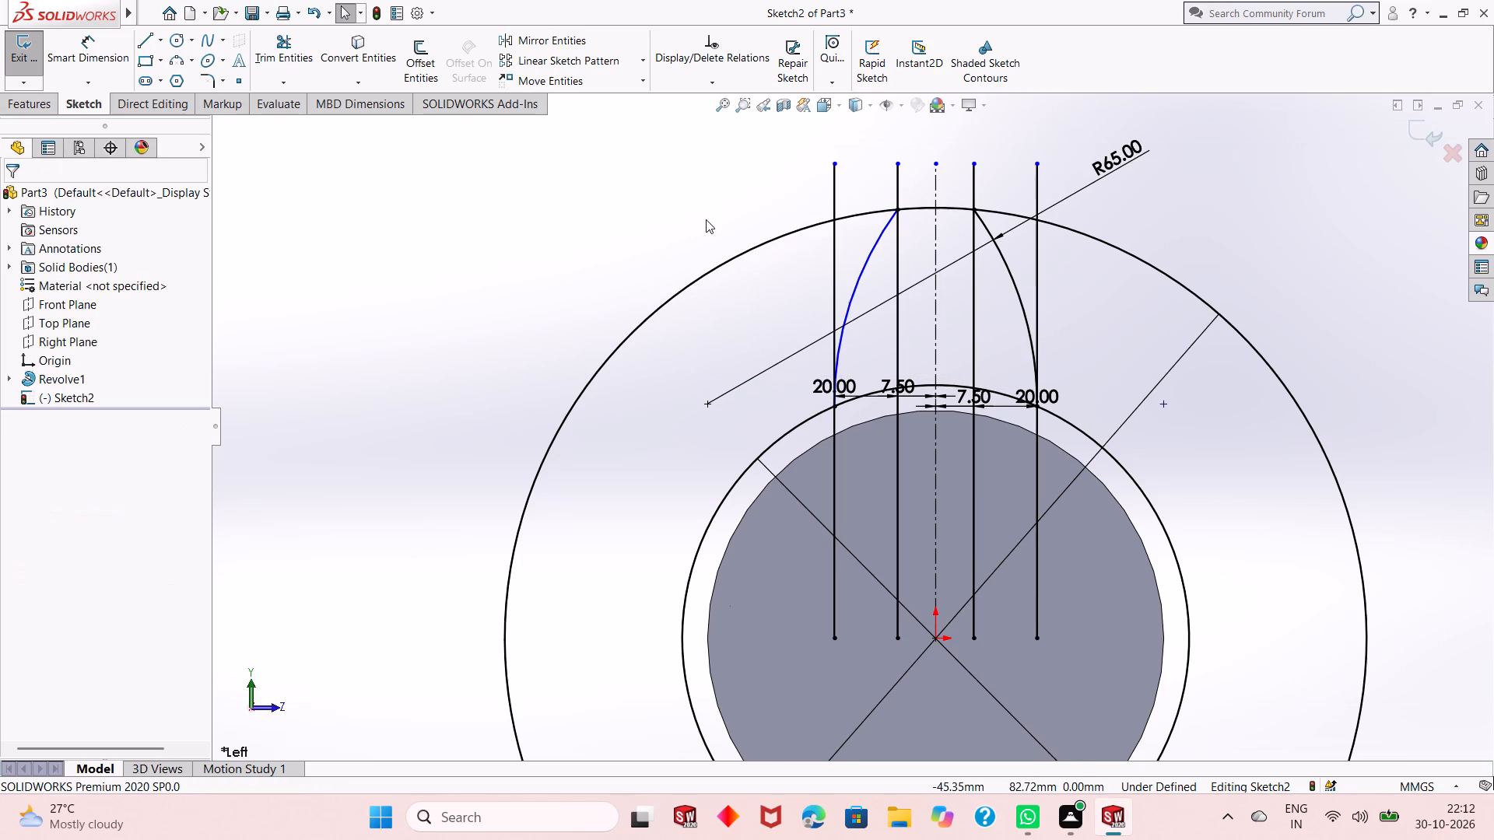
Add a 65 mm radius dimension to the redrawn left side arc.
{"action": "left_click", "coordinate": [90, 47]}
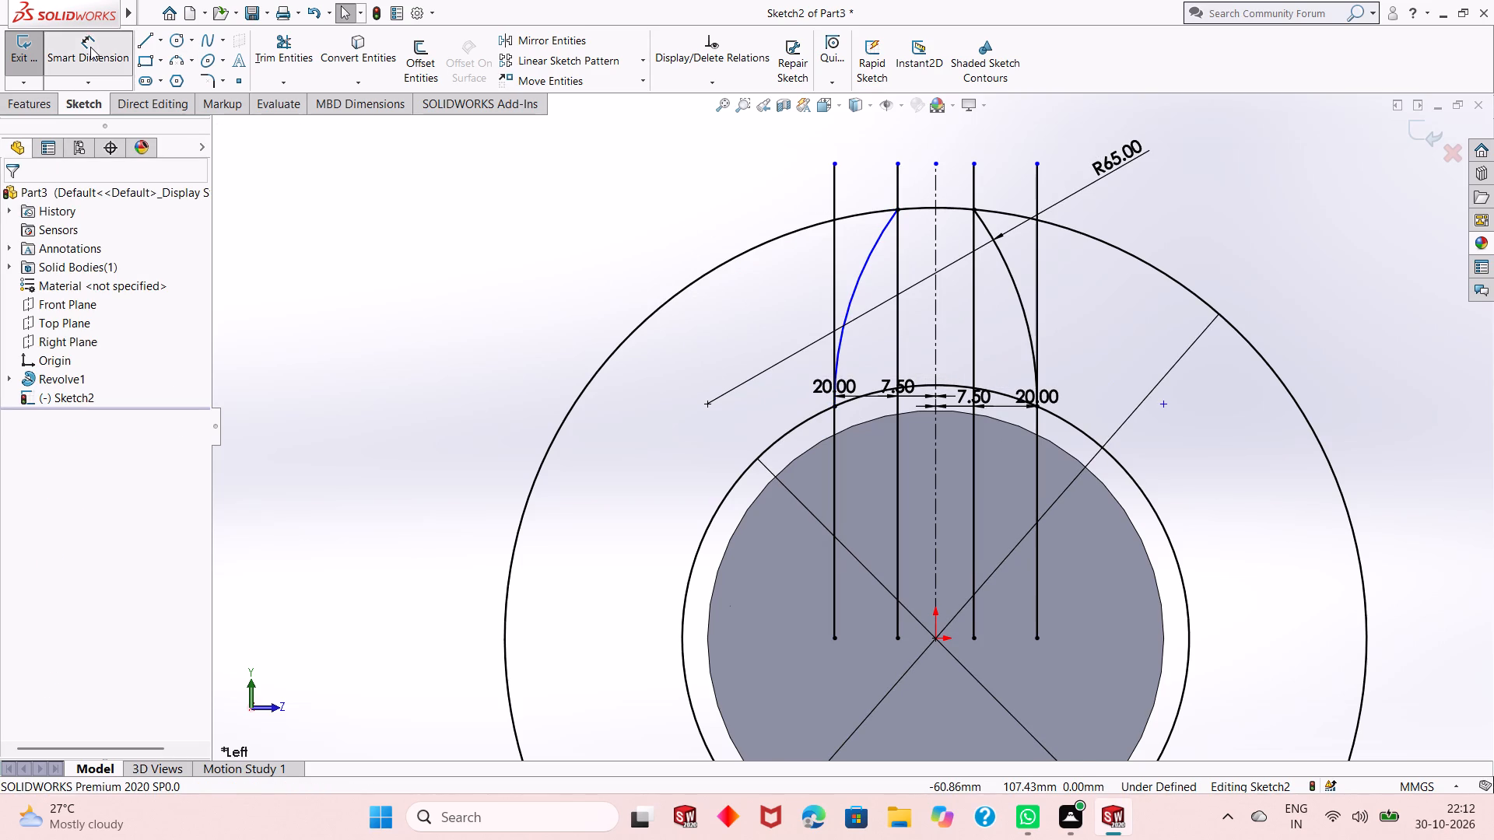
{"action": "left_click", "coordinate": [862, 272]}
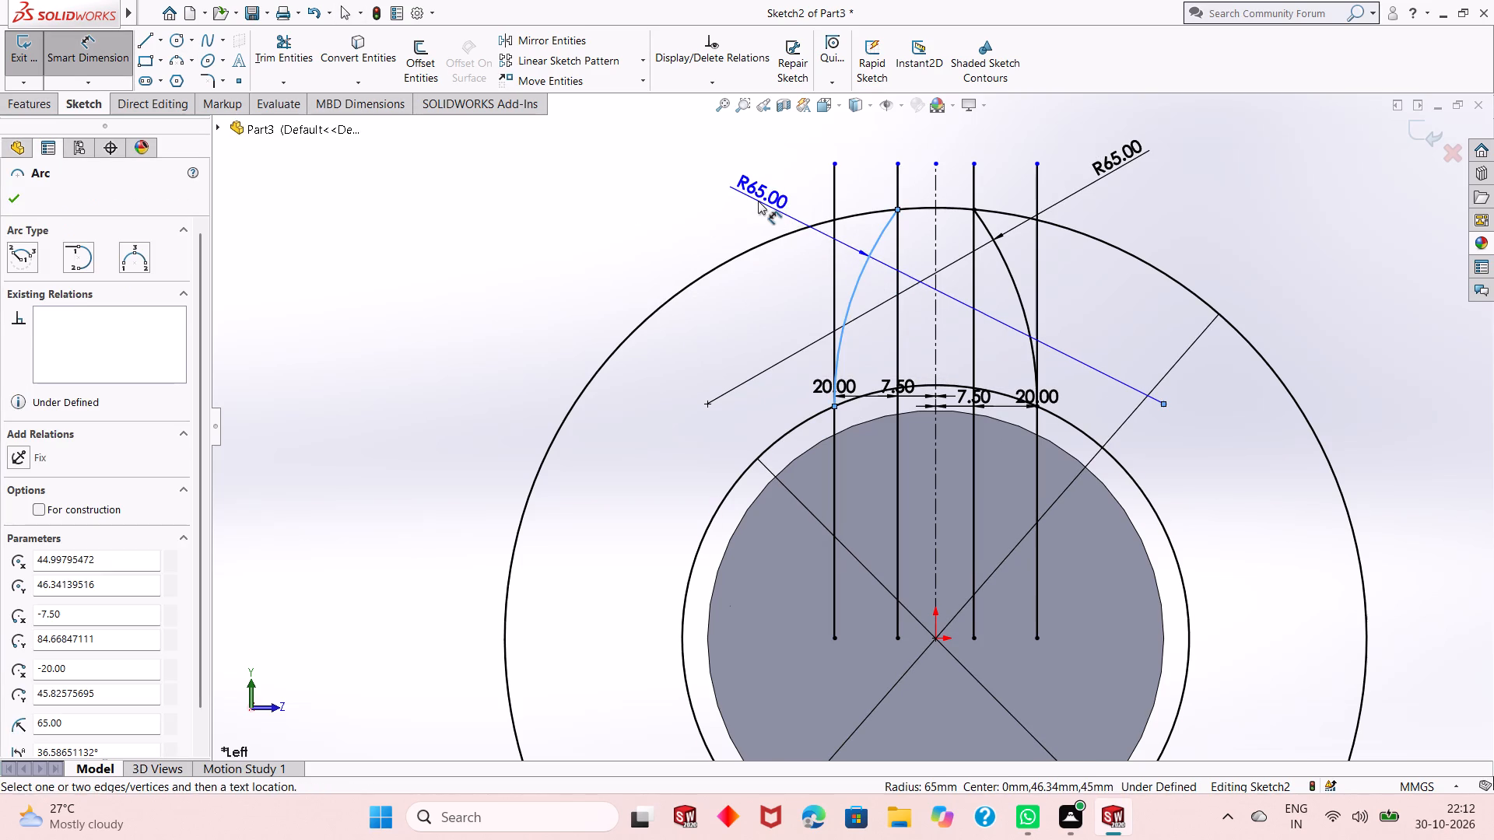
{"action": "left_click", "coordinate": [758, 201]}
{"action": "key", "text": "Return"}
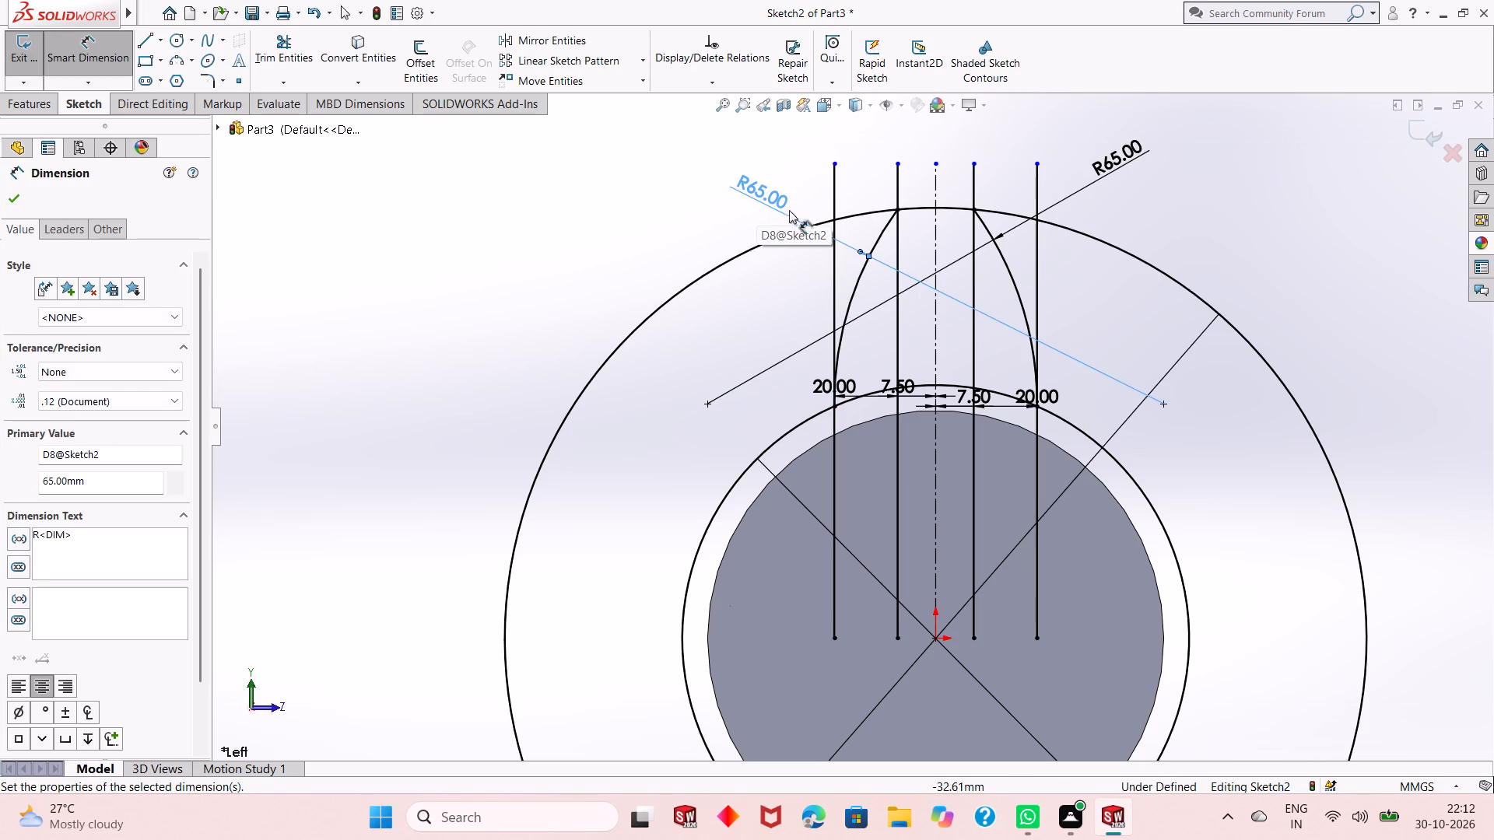
{"action": "right_click", "coordinate": [1196, 212]}
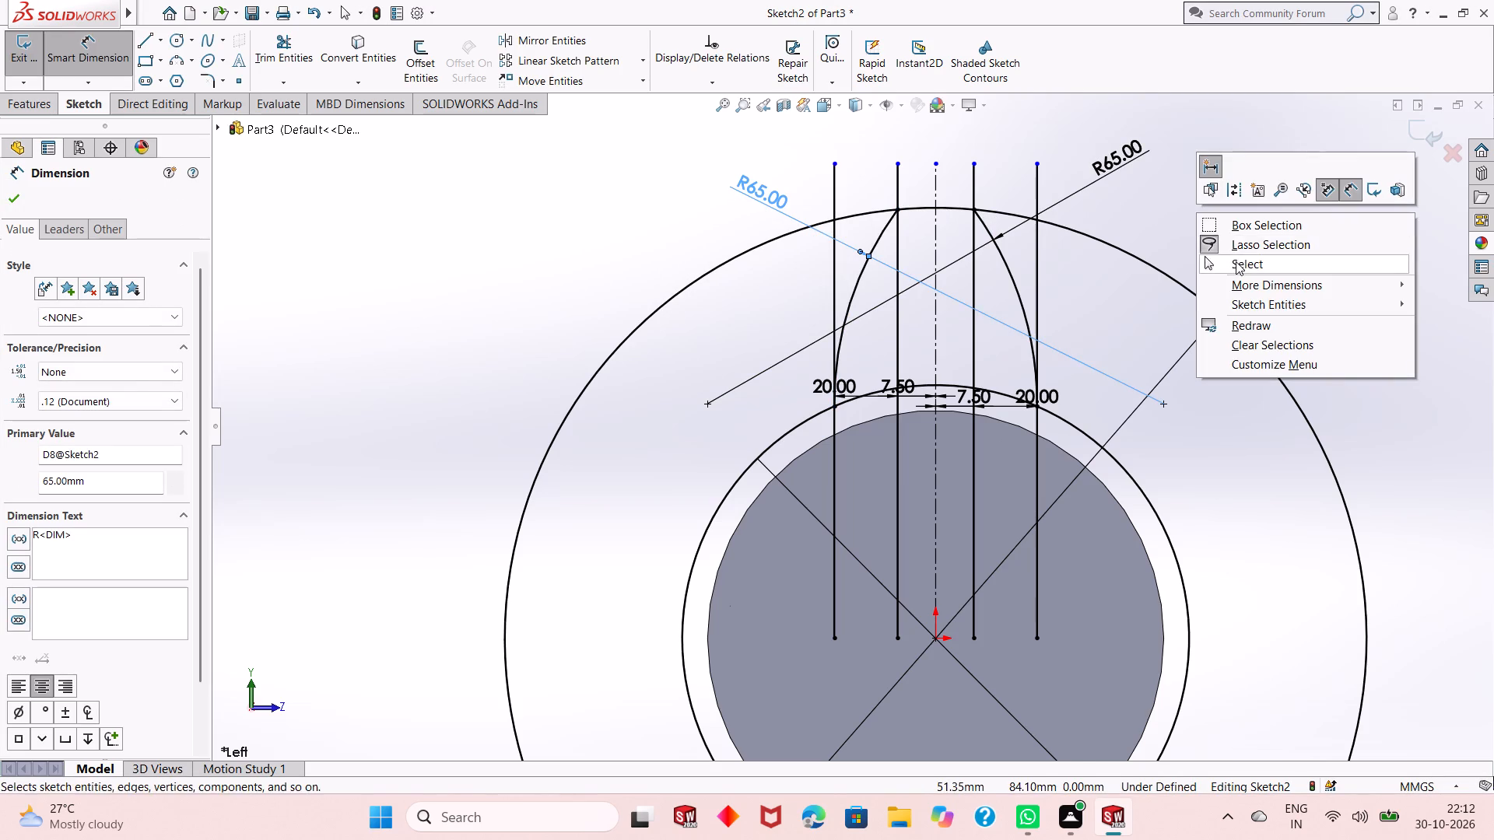
{"action": "left_click", "coordinate": [1236, 261]}
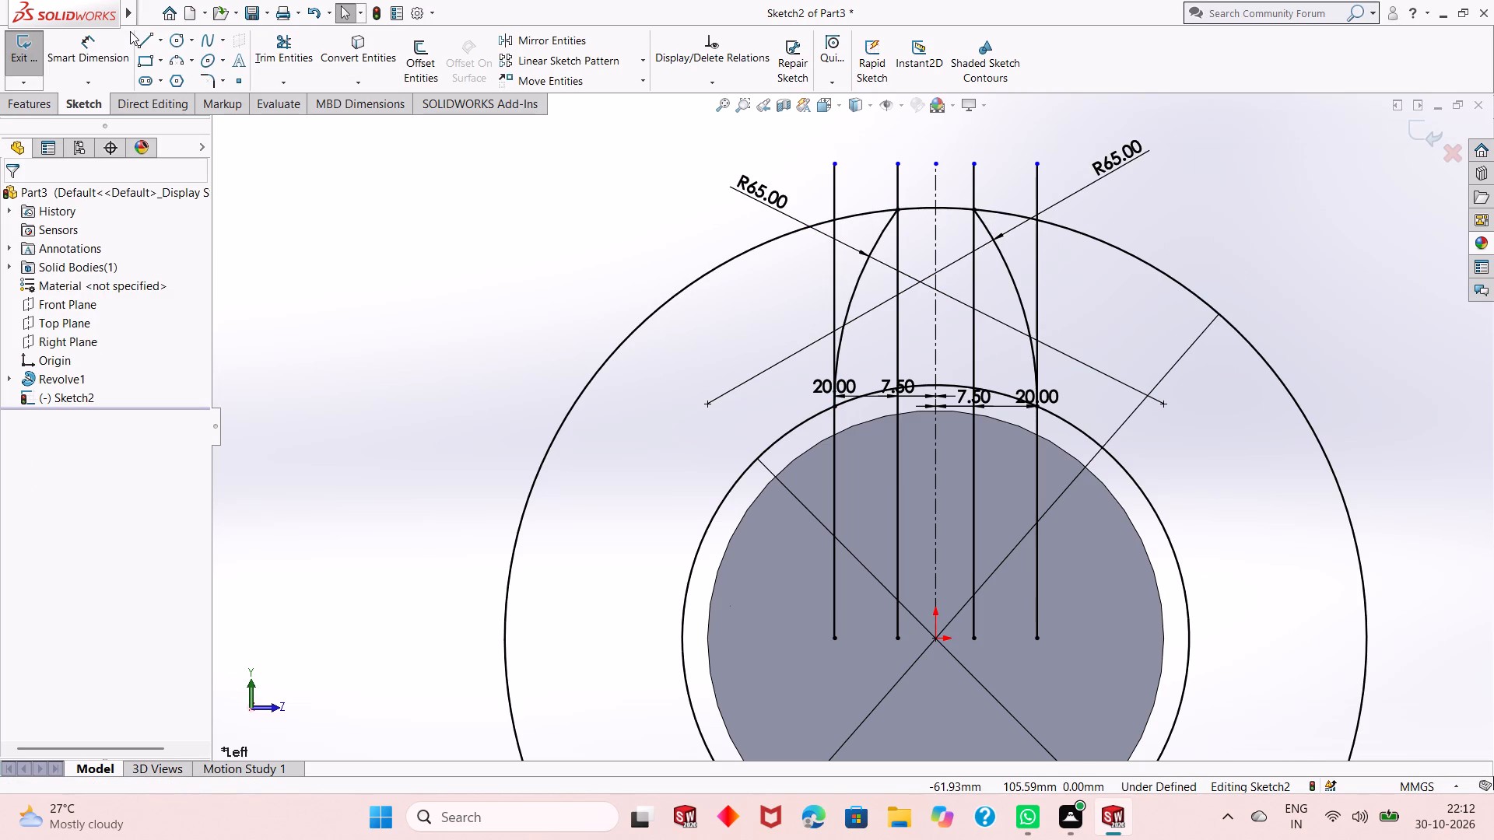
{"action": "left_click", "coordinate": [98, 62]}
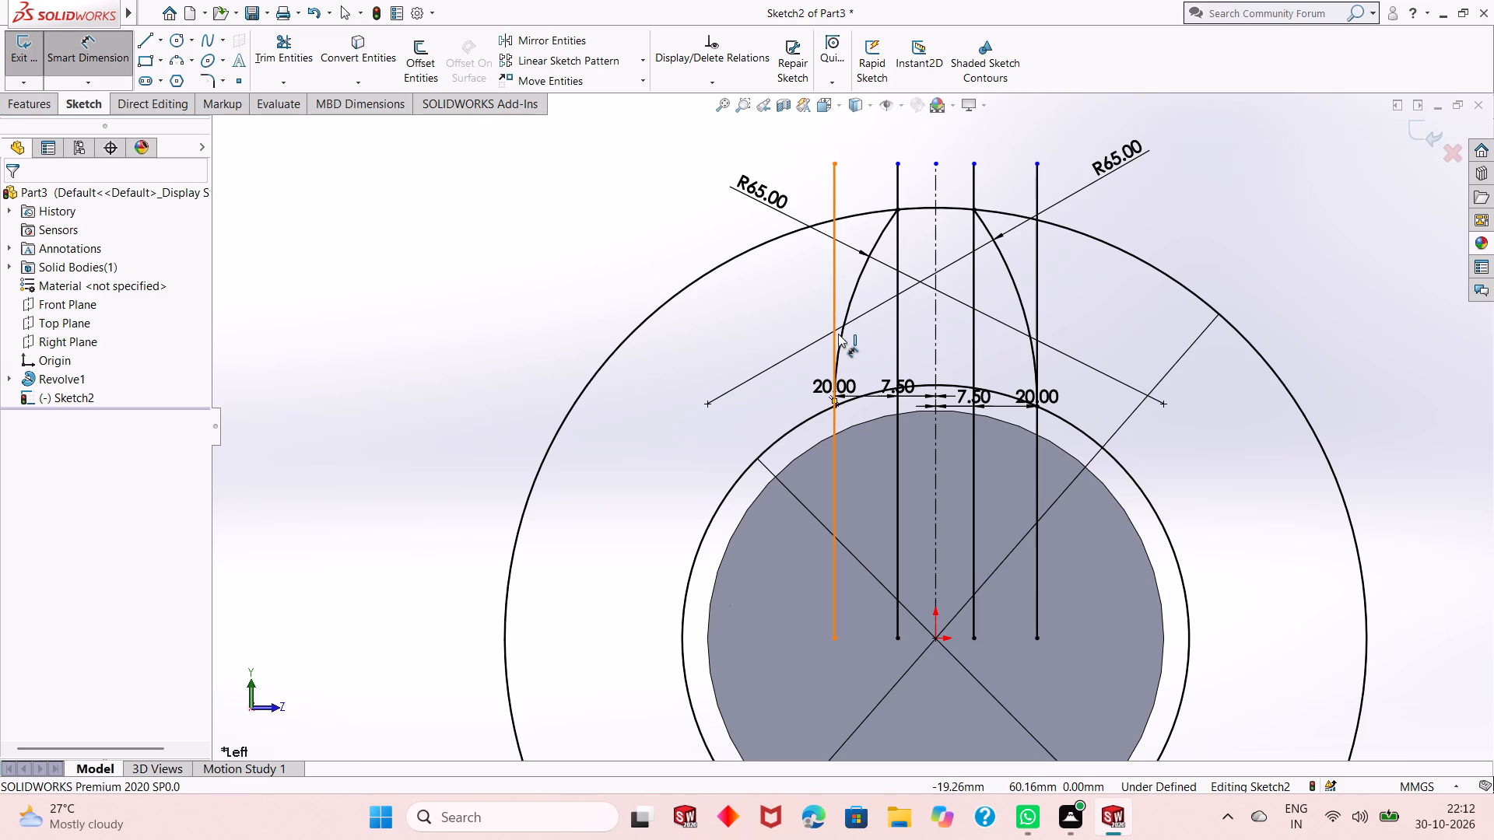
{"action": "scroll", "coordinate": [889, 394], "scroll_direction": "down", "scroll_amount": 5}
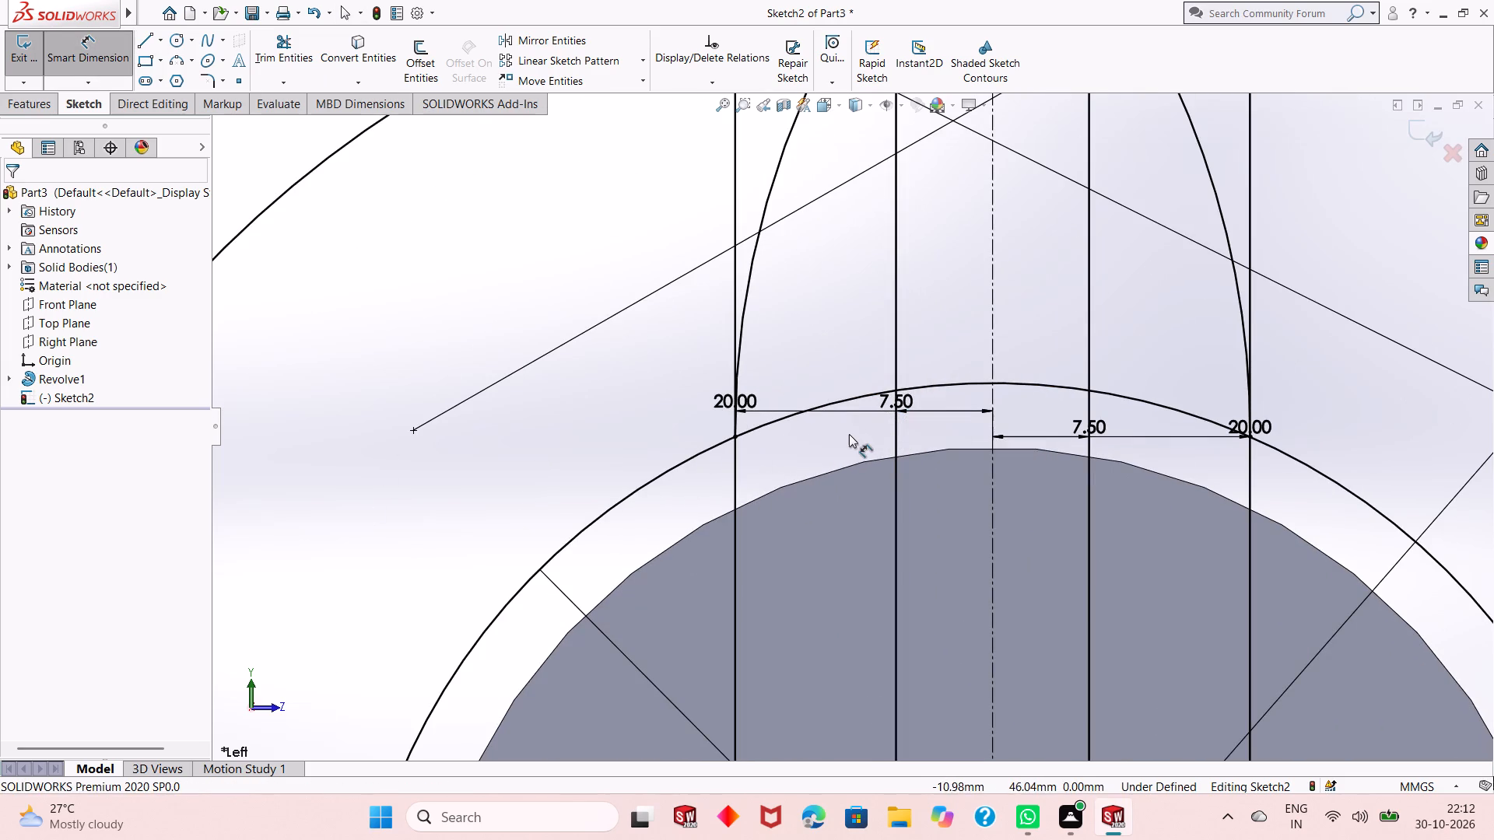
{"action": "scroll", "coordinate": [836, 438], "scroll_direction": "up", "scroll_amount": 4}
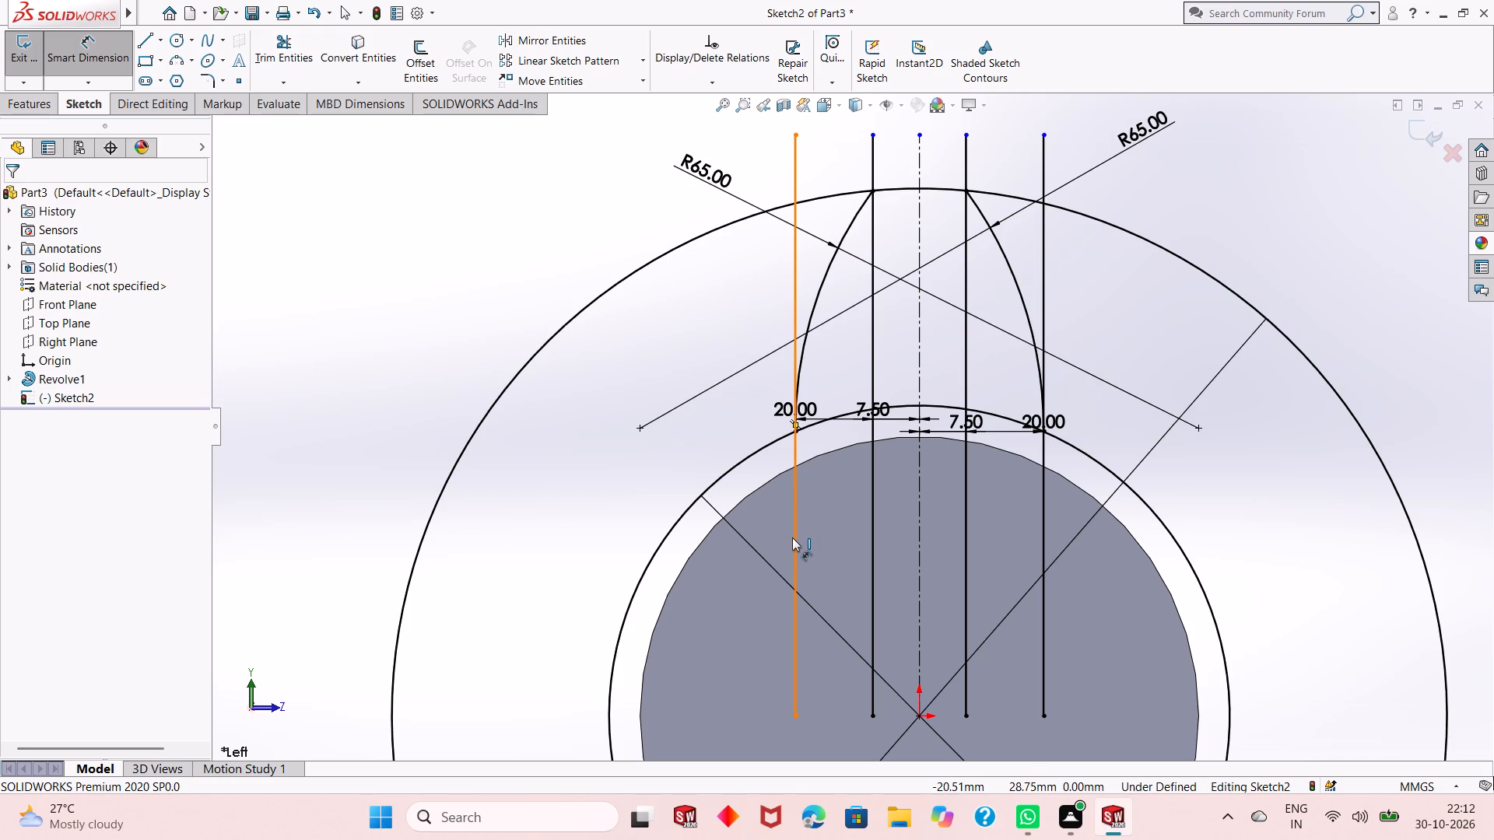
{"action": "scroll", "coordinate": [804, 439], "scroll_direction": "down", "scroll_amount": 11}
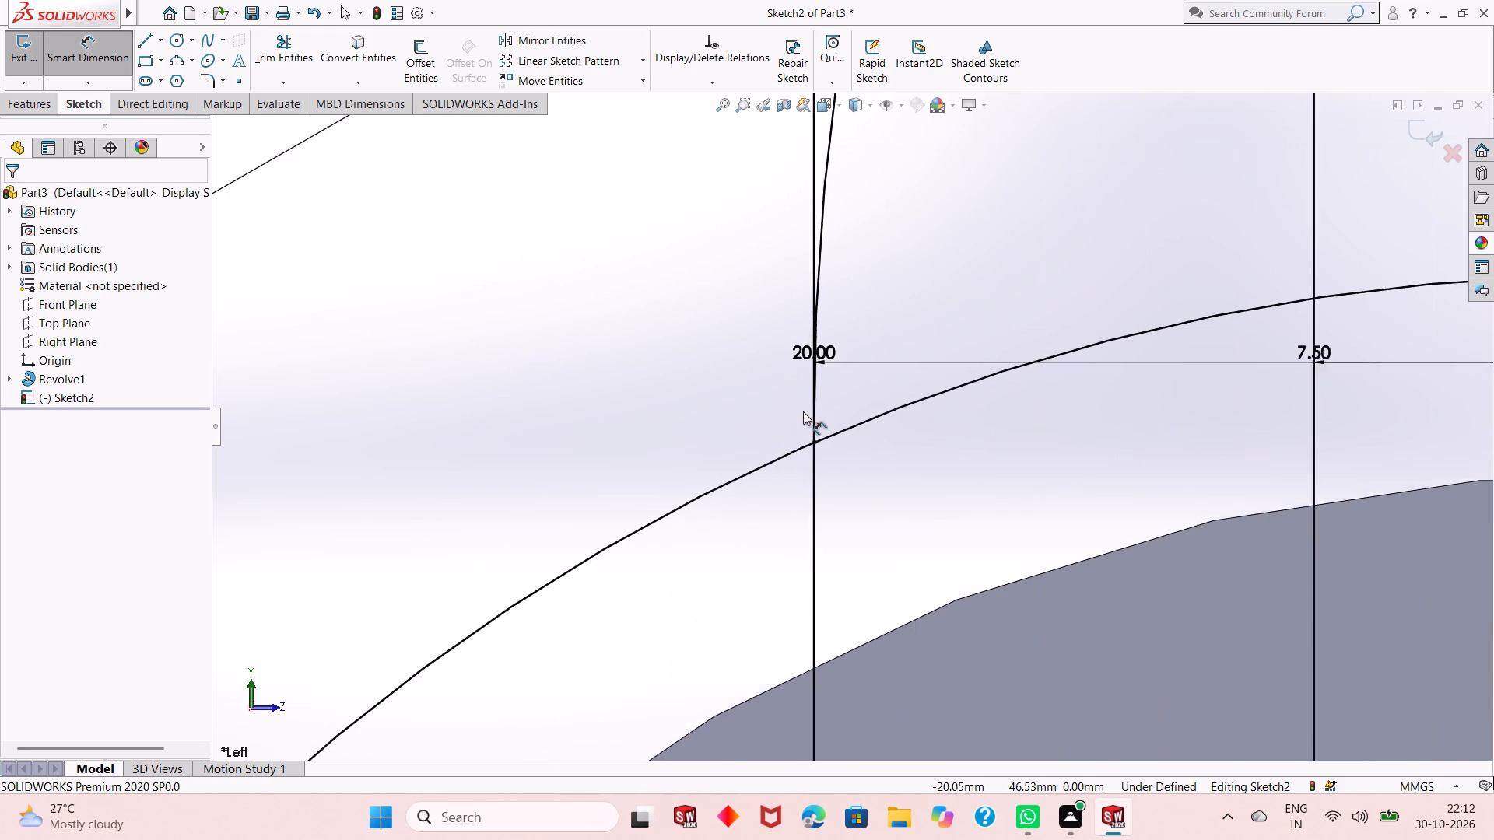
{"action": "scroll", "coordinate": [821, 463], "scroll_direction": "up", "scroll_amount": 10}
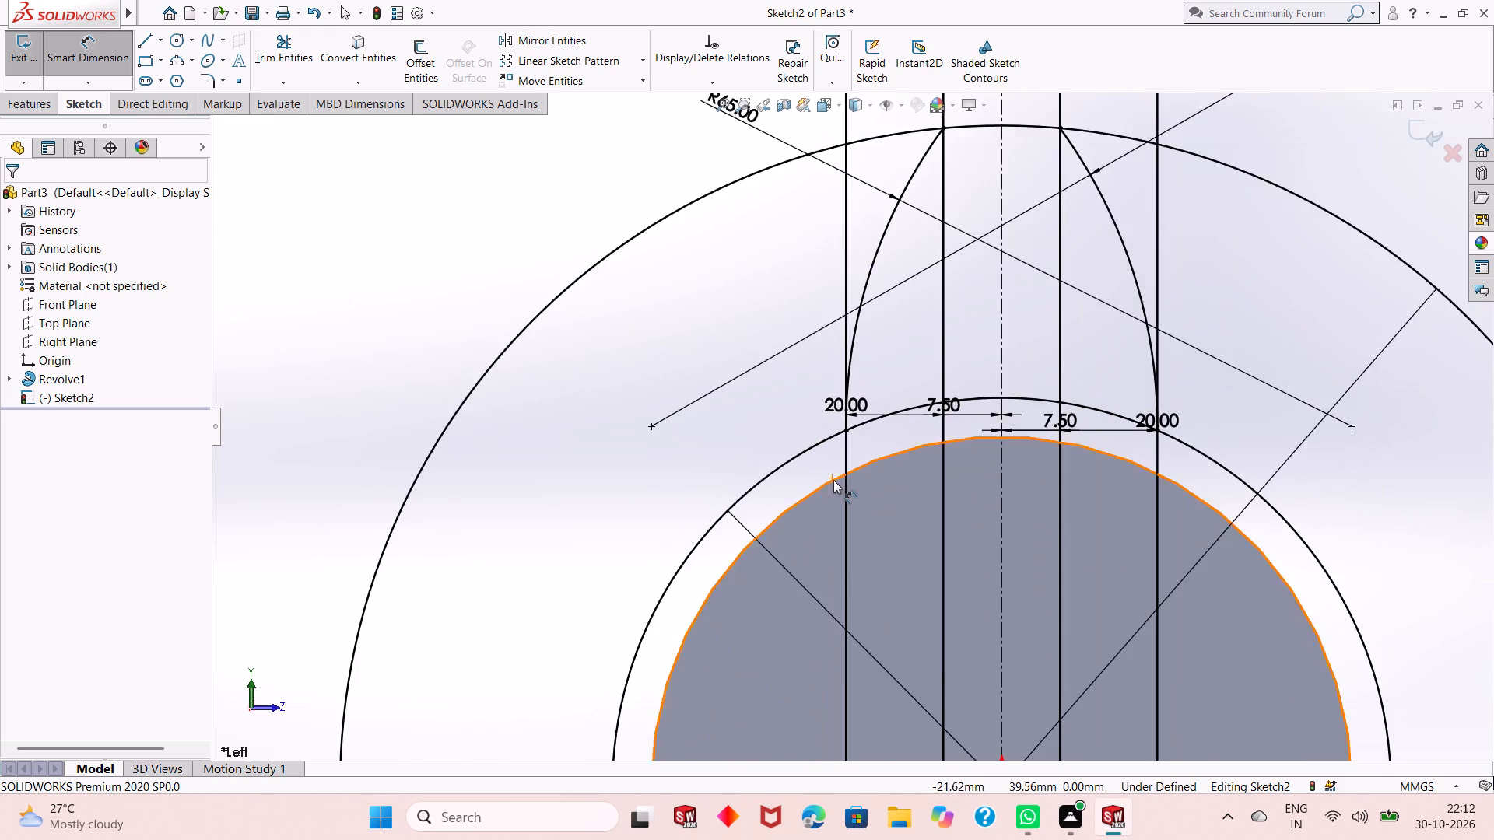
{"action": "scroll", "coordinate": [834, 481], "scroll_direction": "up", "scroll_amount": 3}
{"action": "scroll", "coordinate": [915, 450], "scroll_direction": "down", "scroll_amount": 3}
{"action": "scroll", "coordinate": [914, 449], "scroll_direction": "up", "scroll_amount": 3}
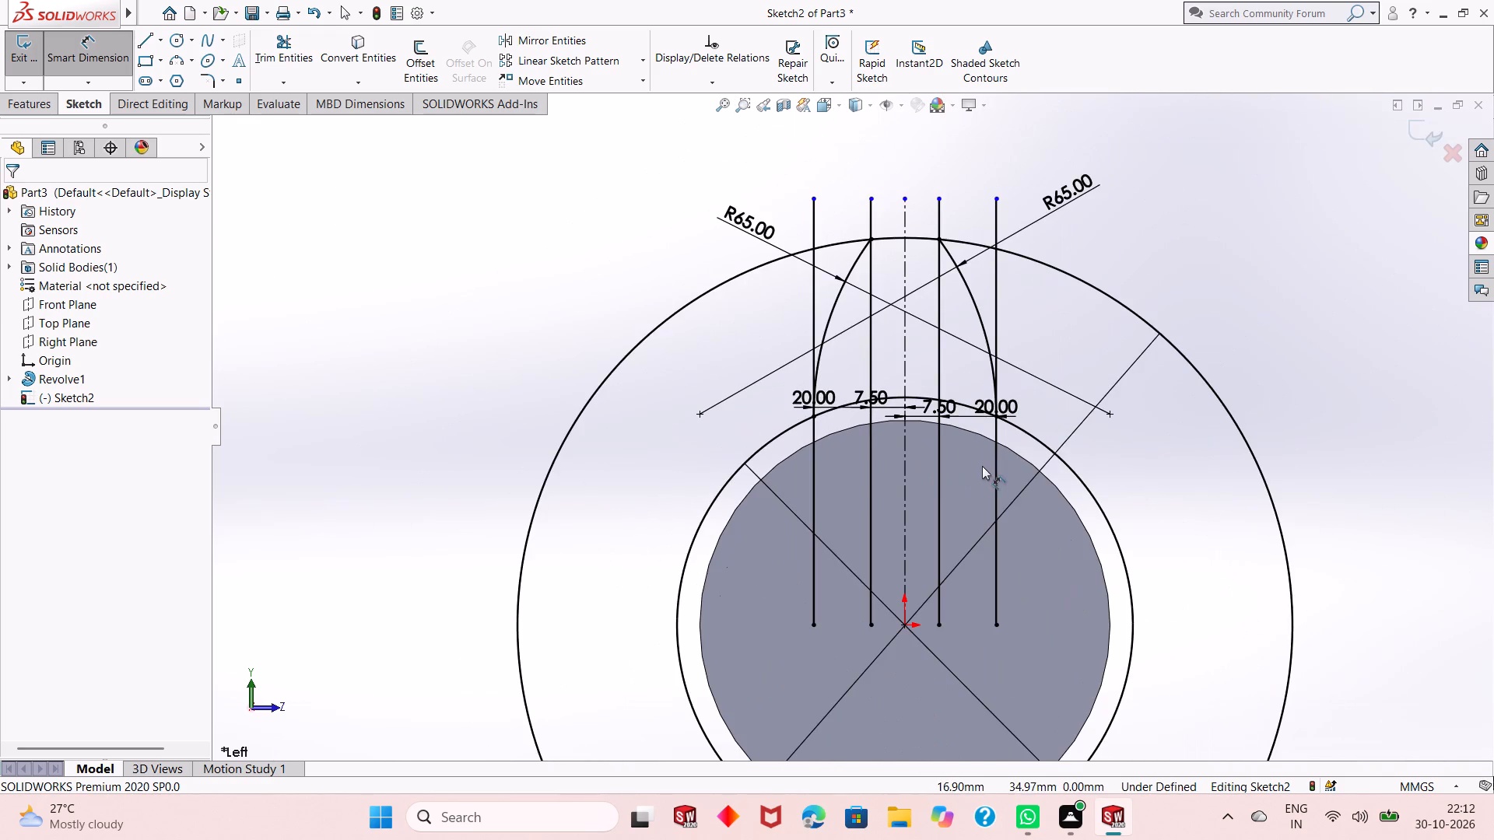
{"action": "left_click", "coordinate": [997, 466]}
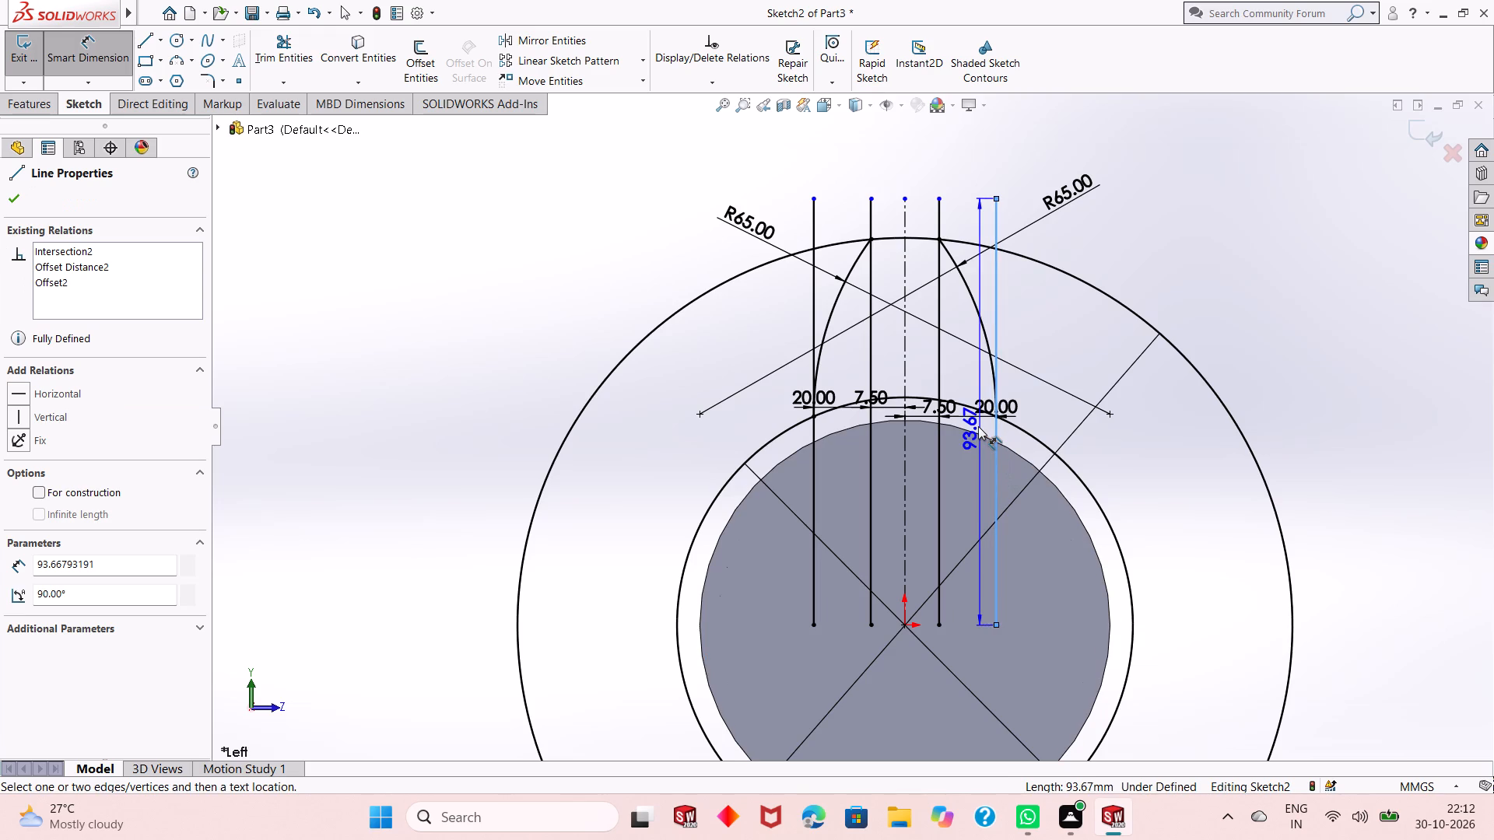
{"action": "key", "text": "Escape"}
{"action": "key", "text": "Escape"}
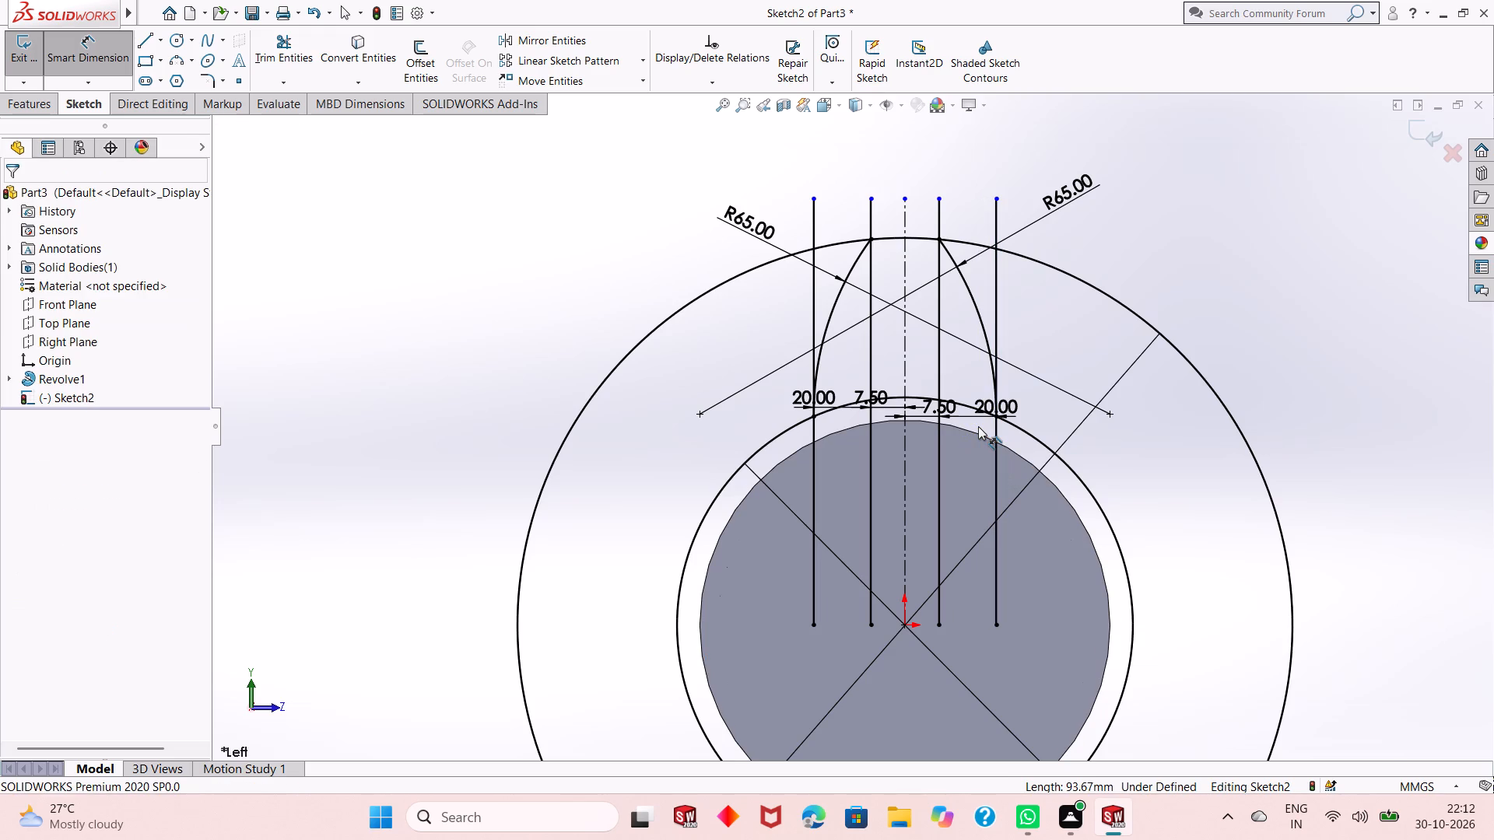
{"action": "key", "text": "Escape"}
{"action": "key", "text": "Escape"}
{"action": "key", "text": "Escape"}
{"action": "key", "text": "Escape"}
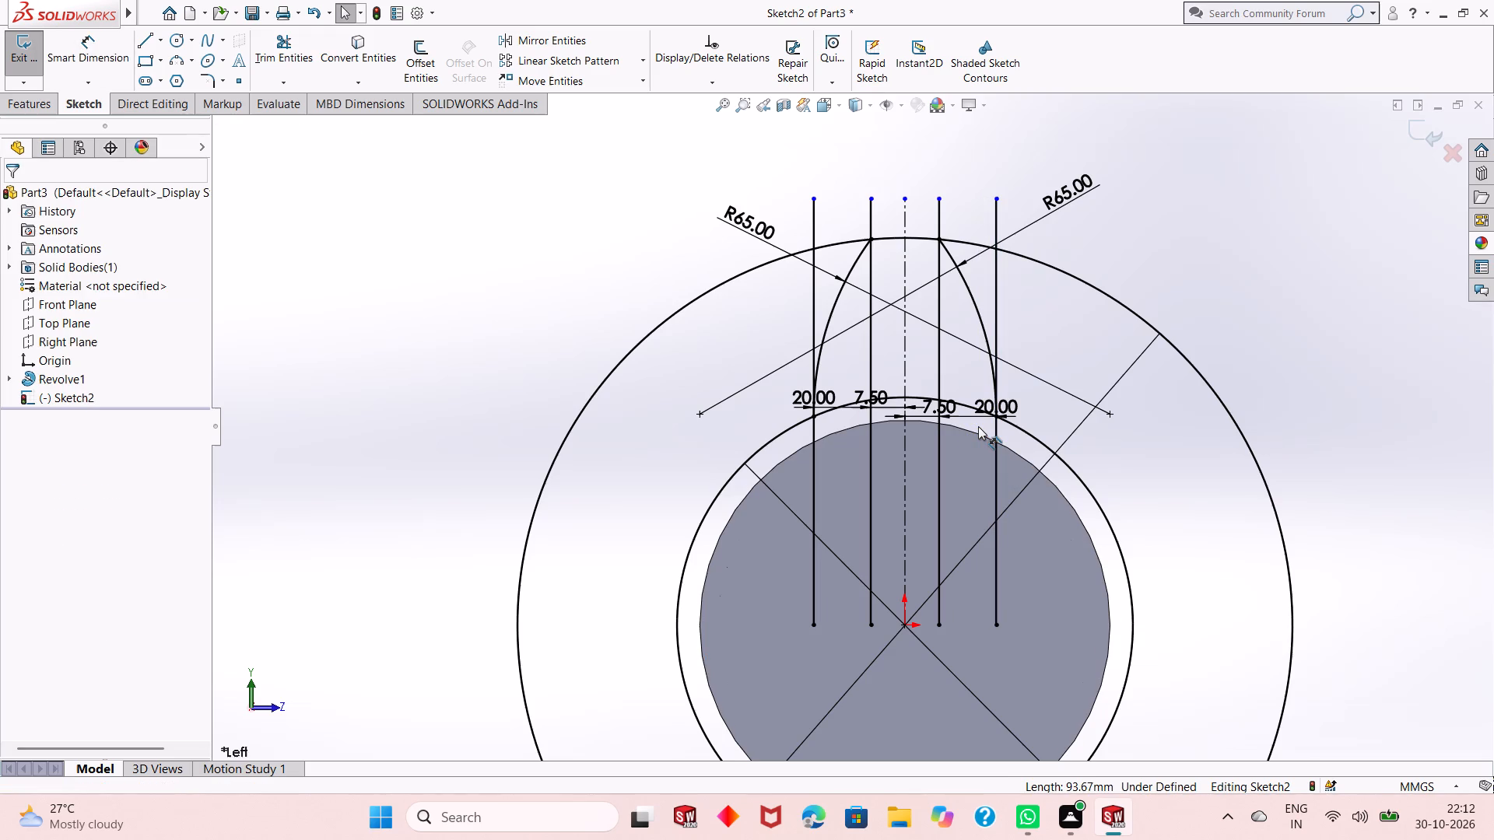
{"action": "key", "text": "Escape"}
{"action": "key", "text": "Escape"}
Trim both 20 mm lines below the 100 mm circle, the rest of the right 20 mm line, and the right 7.5 mm line above the 170 mm circle.
{"action": "scroll", "coordinate": [954, 541], "scroll_direction": "up", "scroll_amount": 1}
{"action": "scroll", "coordinate": [929, 509], "scroll_direction": "down", "scroll_amount": 1}
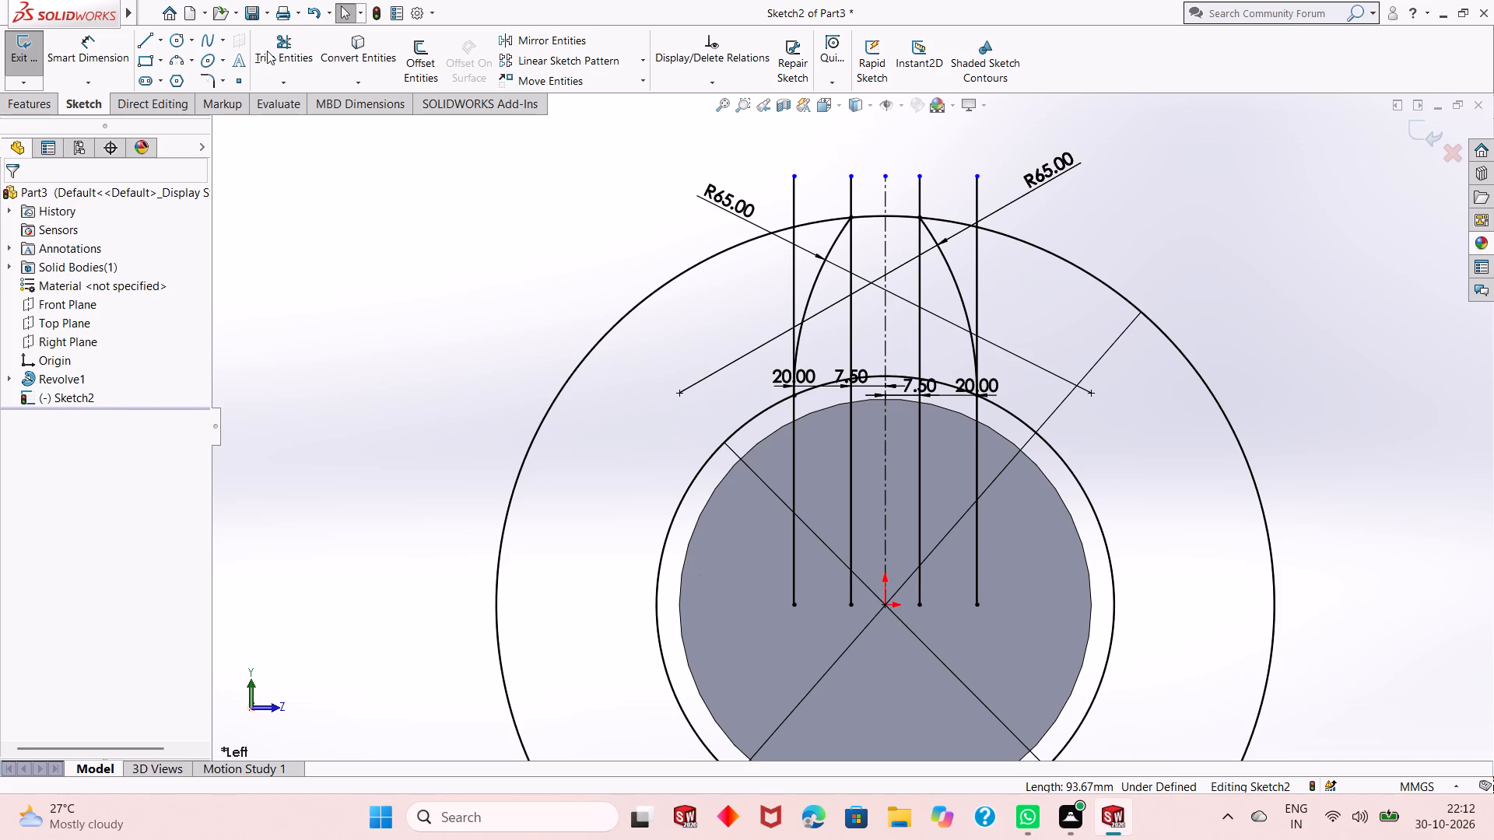
{"action": "left_click", "coordinate": [271, 44]}
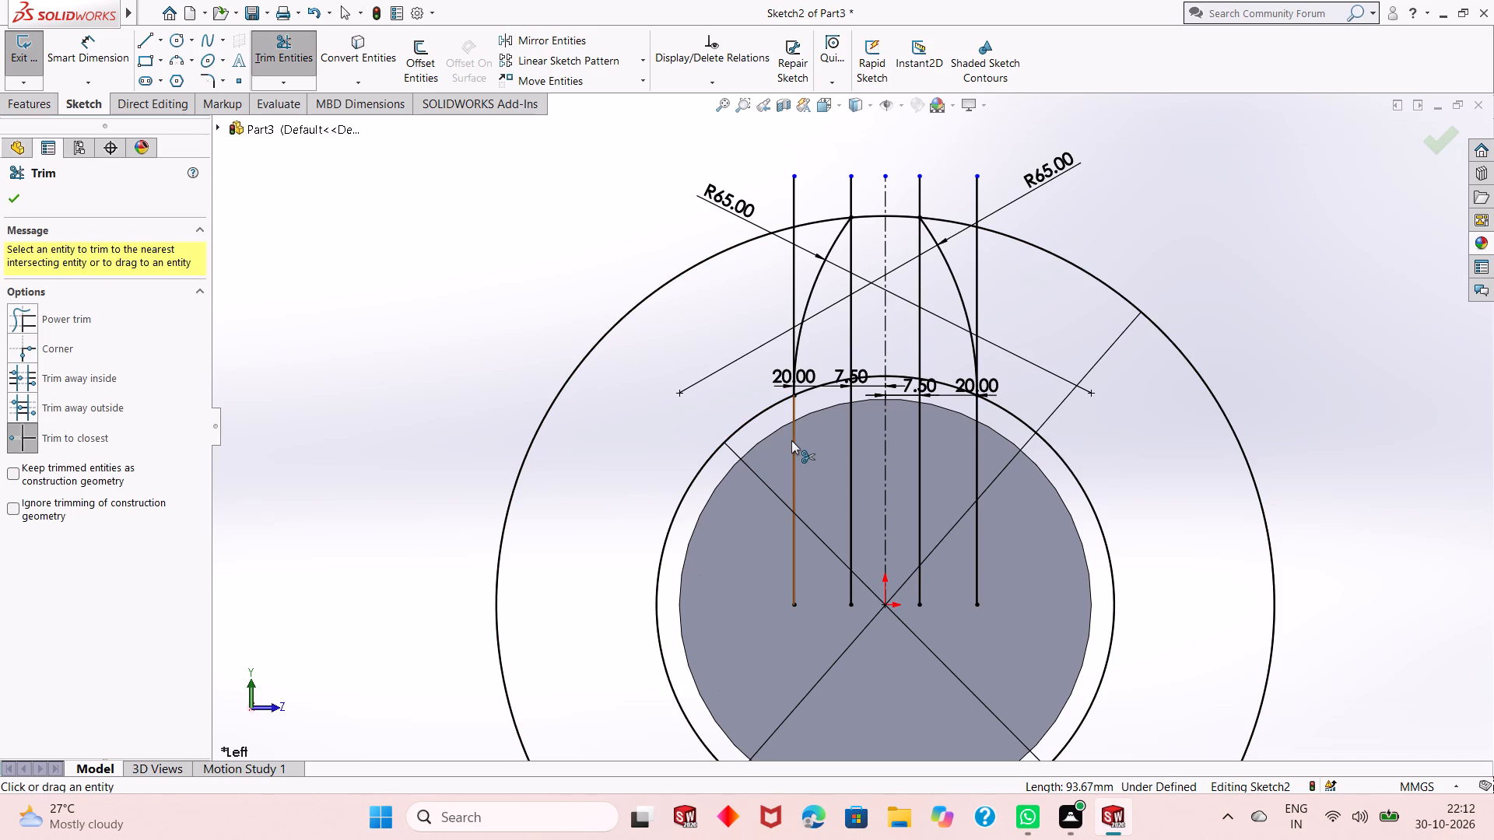
{"action": "left_click", "coordinate": [791, 440]}
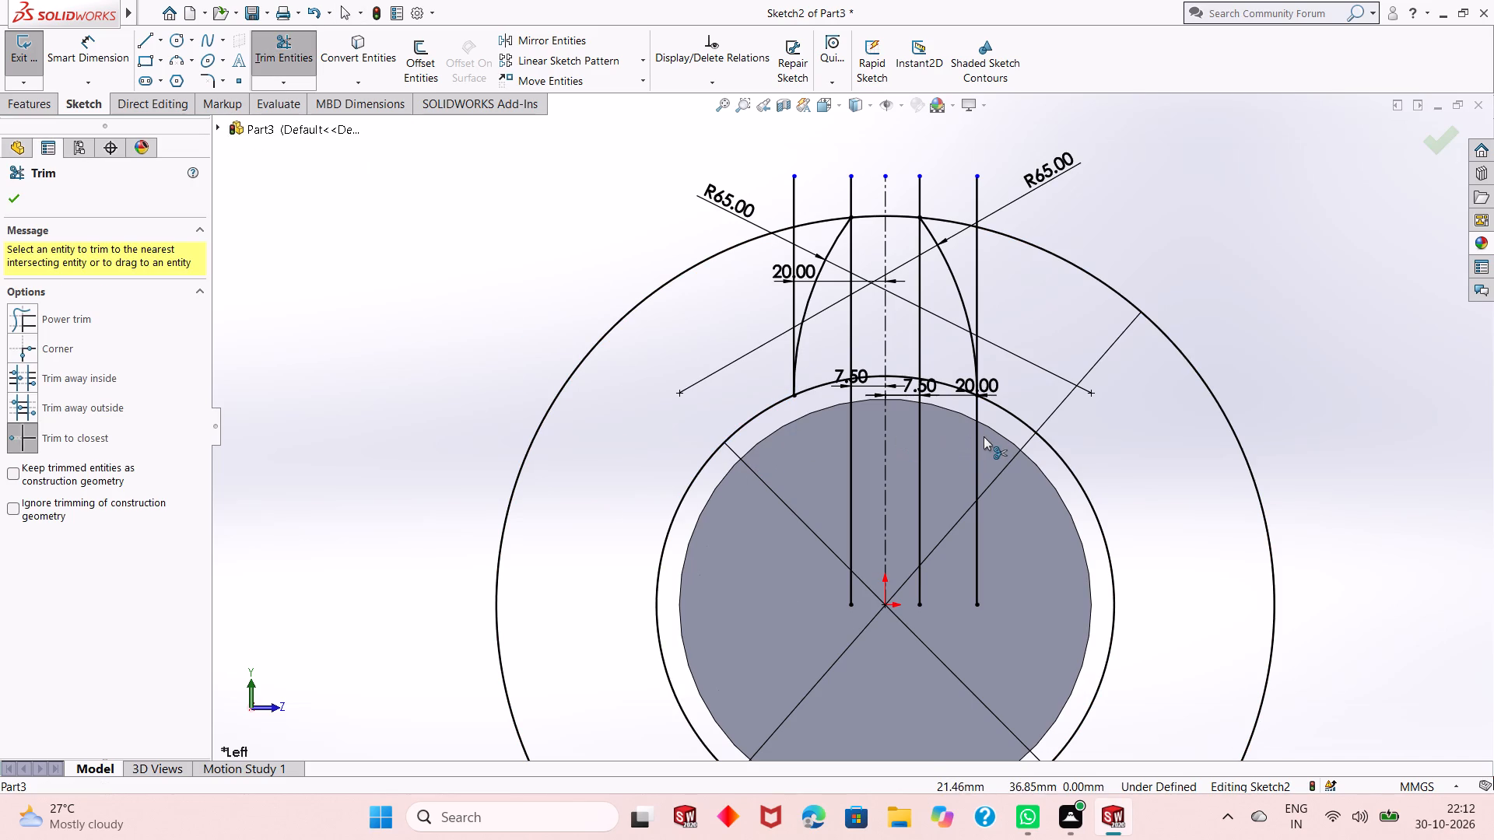
{"action": "left_click", "coordinate": [979, 446]}
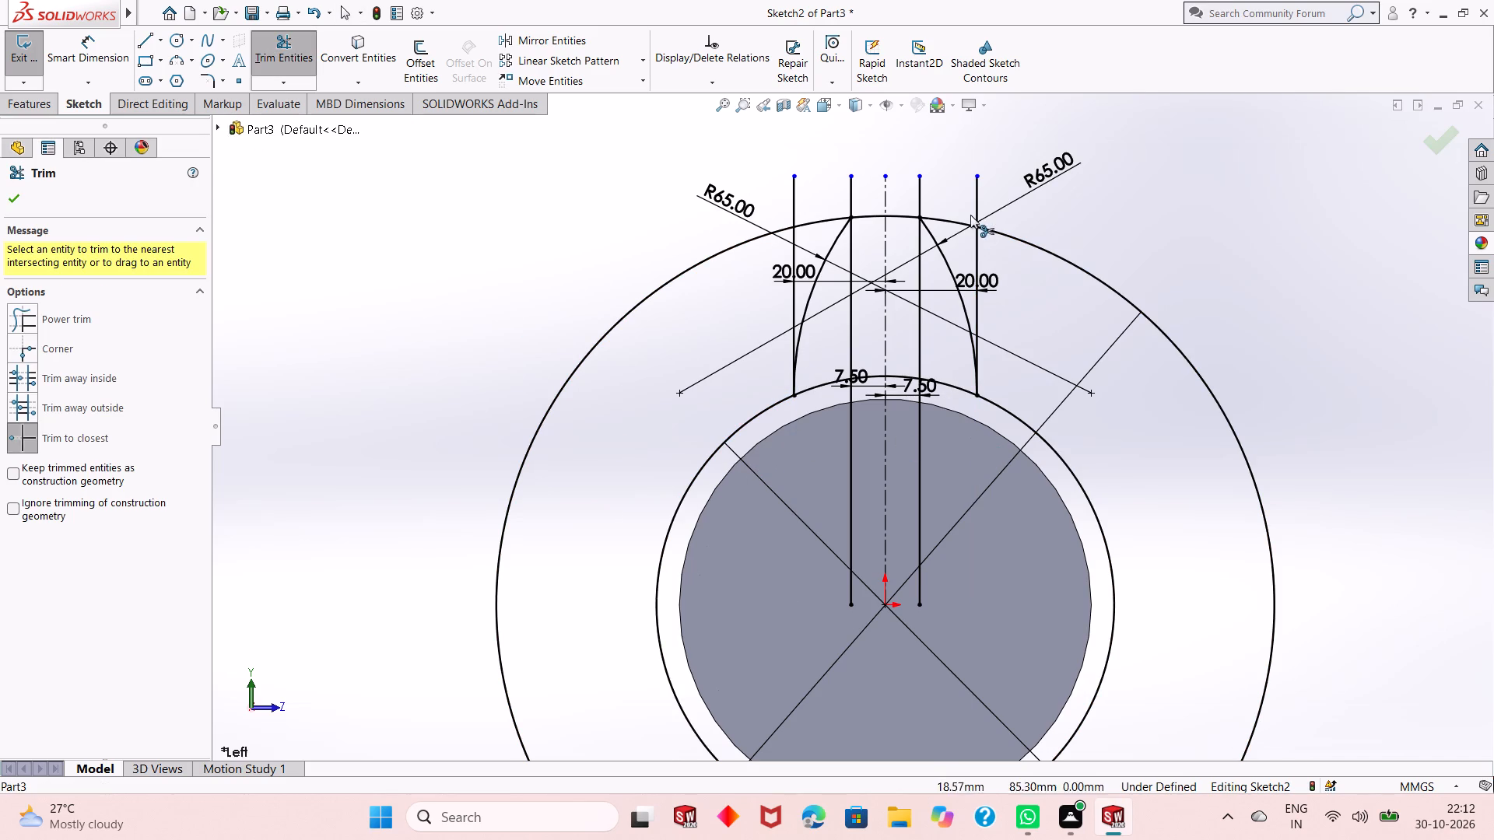
{"action": "left_click", "coordinate": [977, 188]}
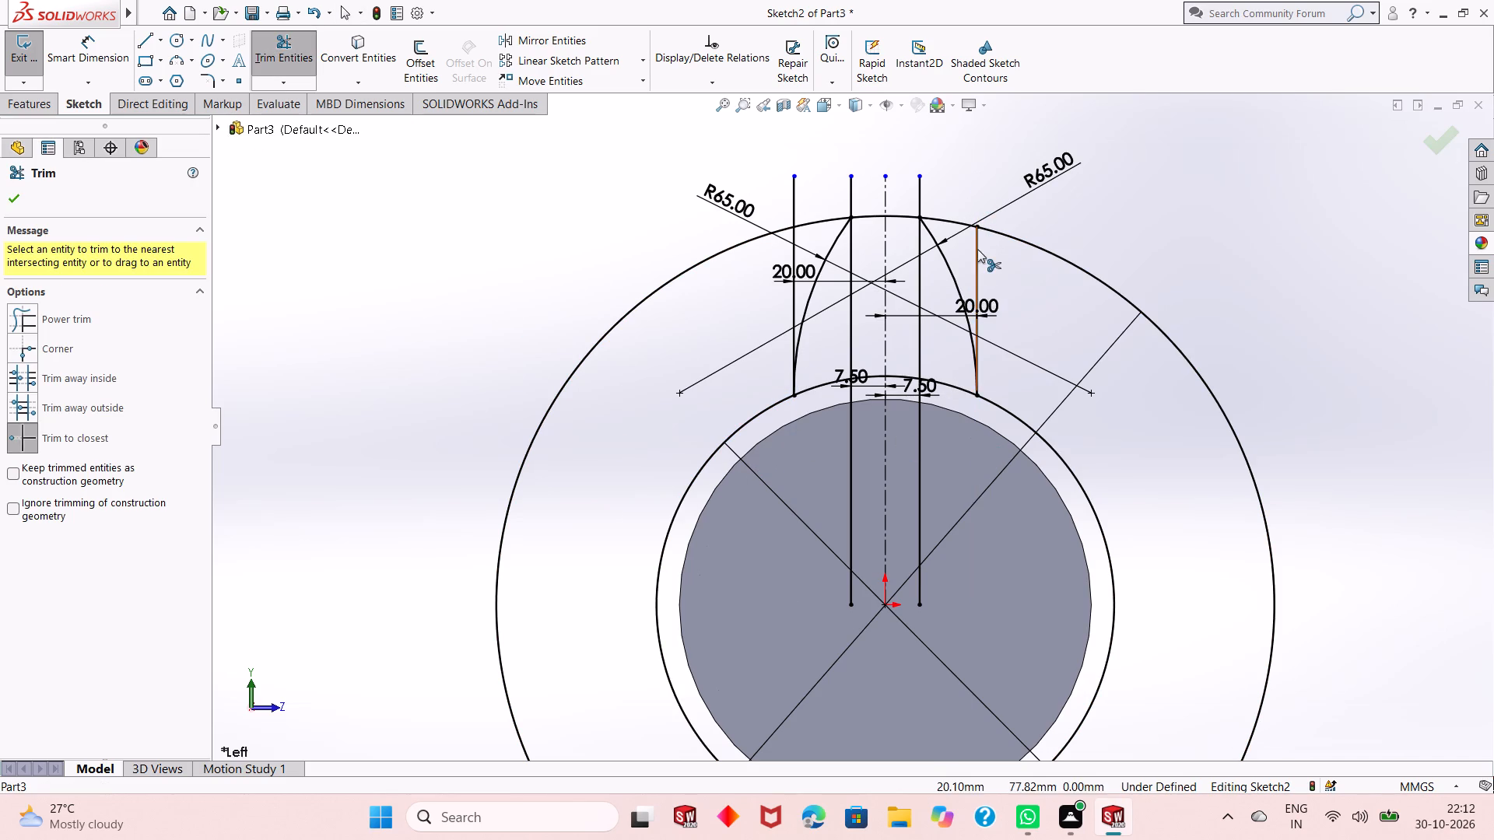
{"action": "left_click", "coordinate": [977, 249]}
{"action": "left_click", "coordinate": [921, 184]}
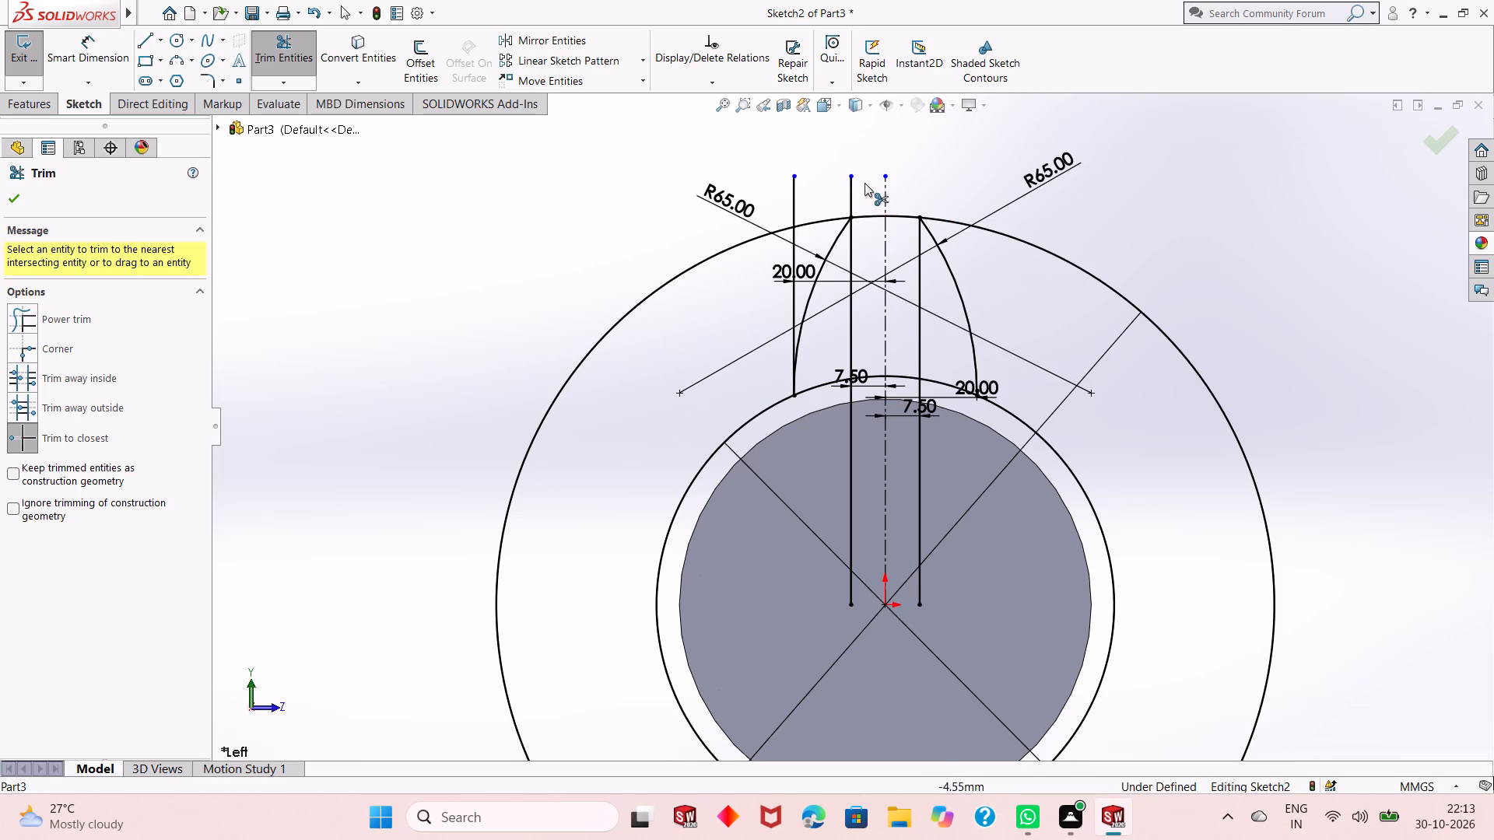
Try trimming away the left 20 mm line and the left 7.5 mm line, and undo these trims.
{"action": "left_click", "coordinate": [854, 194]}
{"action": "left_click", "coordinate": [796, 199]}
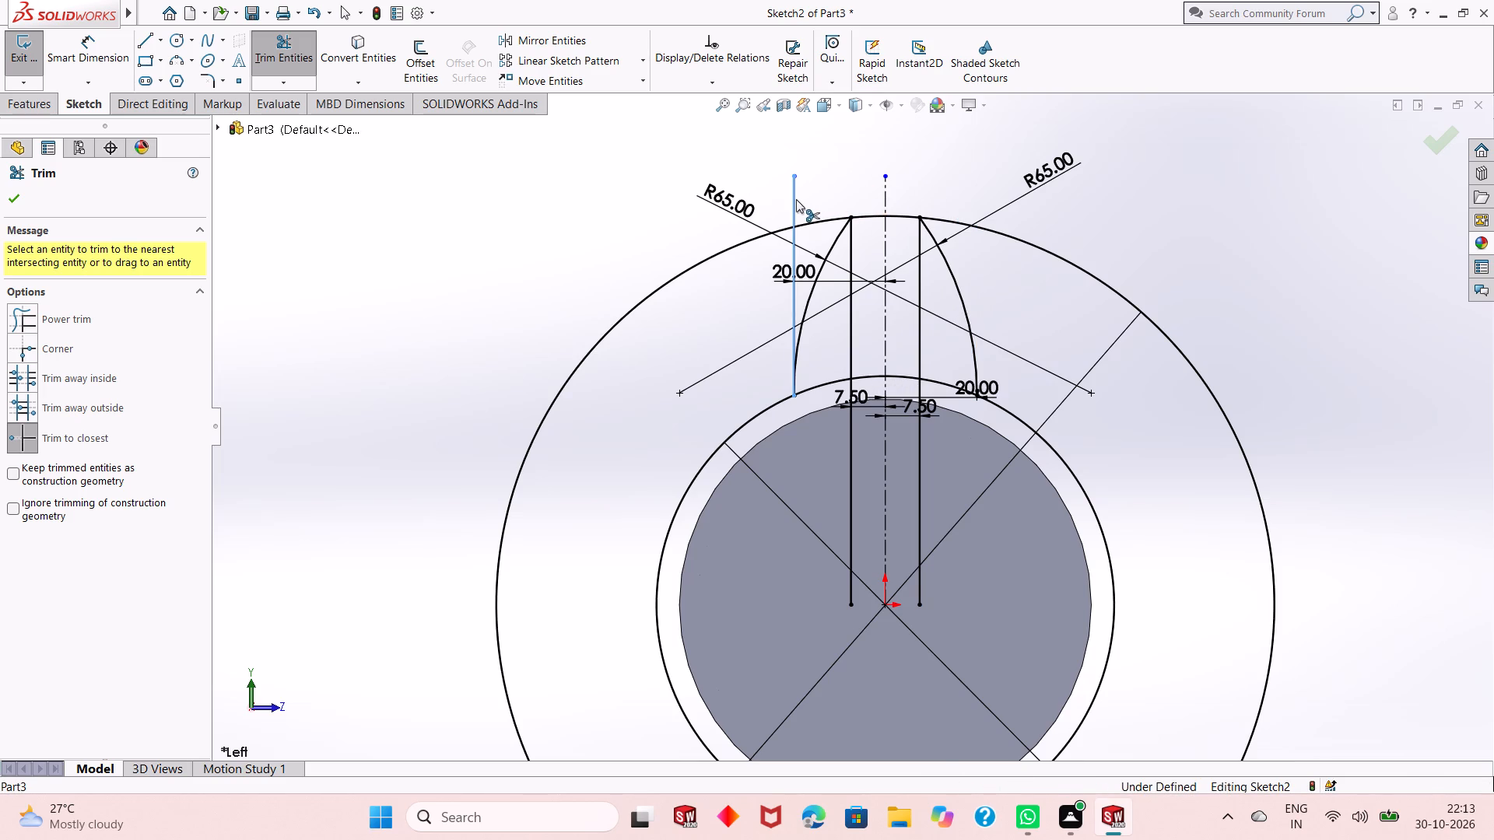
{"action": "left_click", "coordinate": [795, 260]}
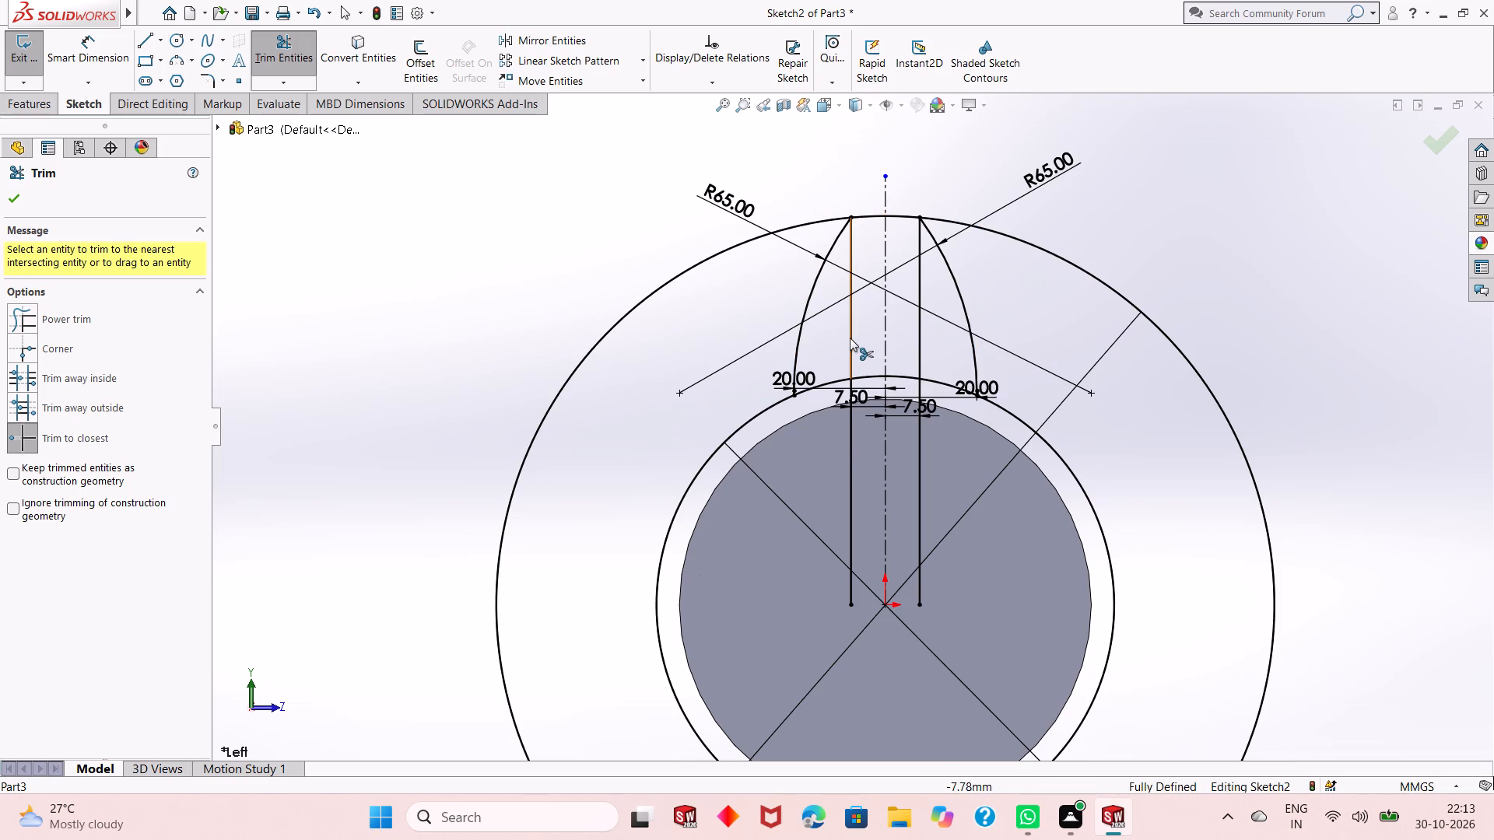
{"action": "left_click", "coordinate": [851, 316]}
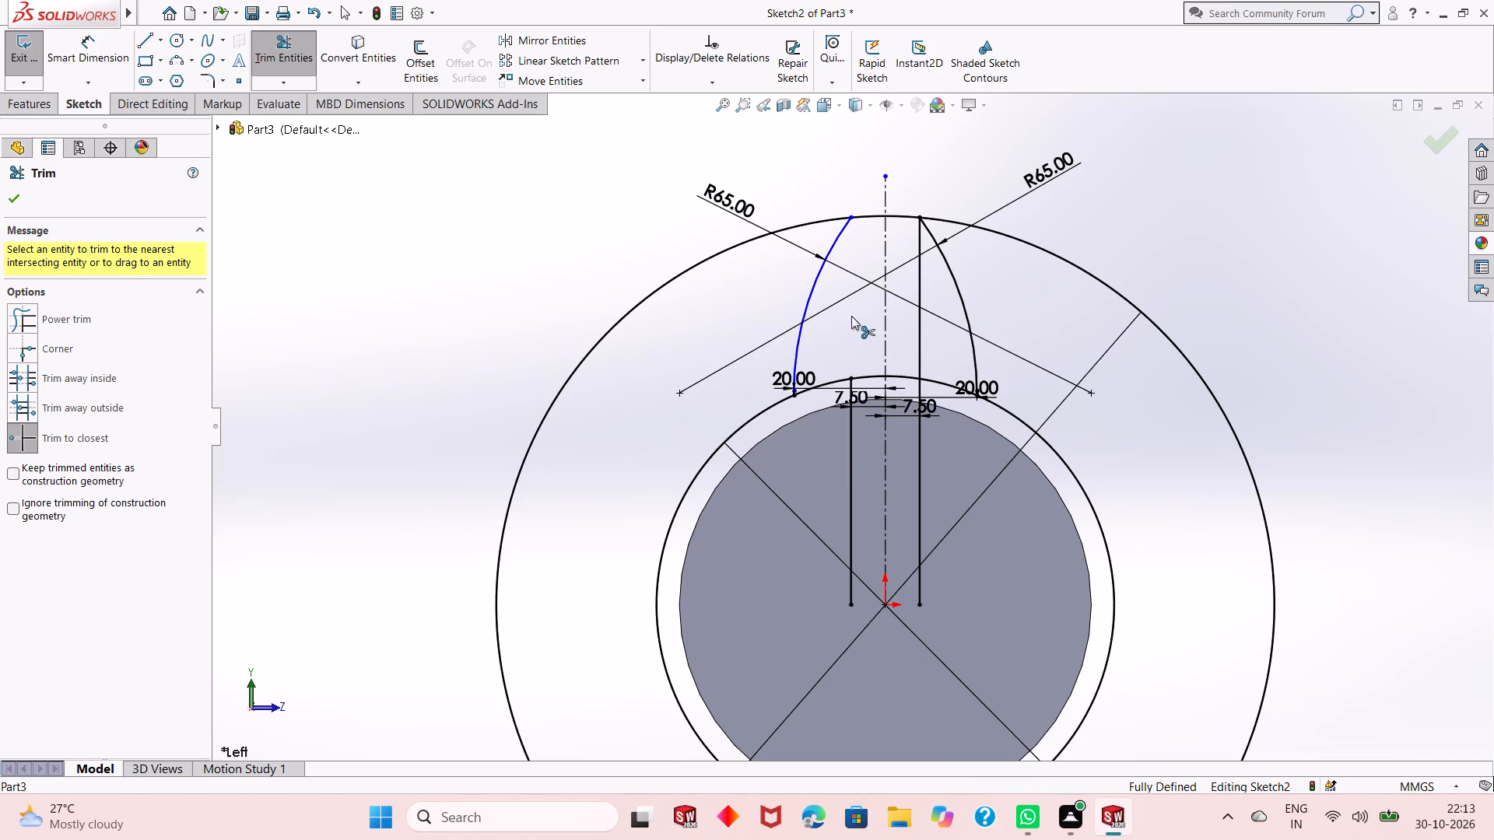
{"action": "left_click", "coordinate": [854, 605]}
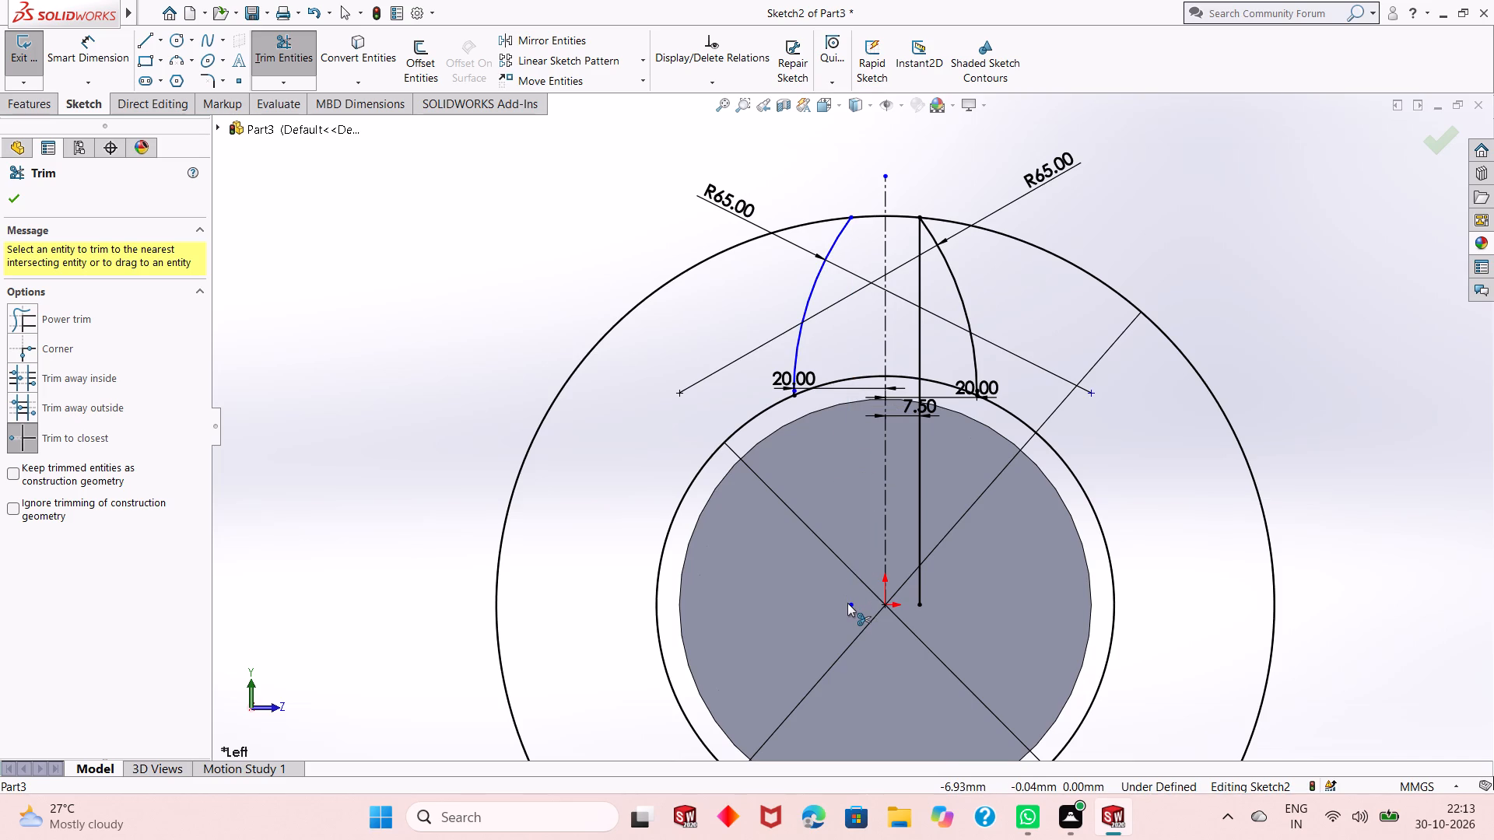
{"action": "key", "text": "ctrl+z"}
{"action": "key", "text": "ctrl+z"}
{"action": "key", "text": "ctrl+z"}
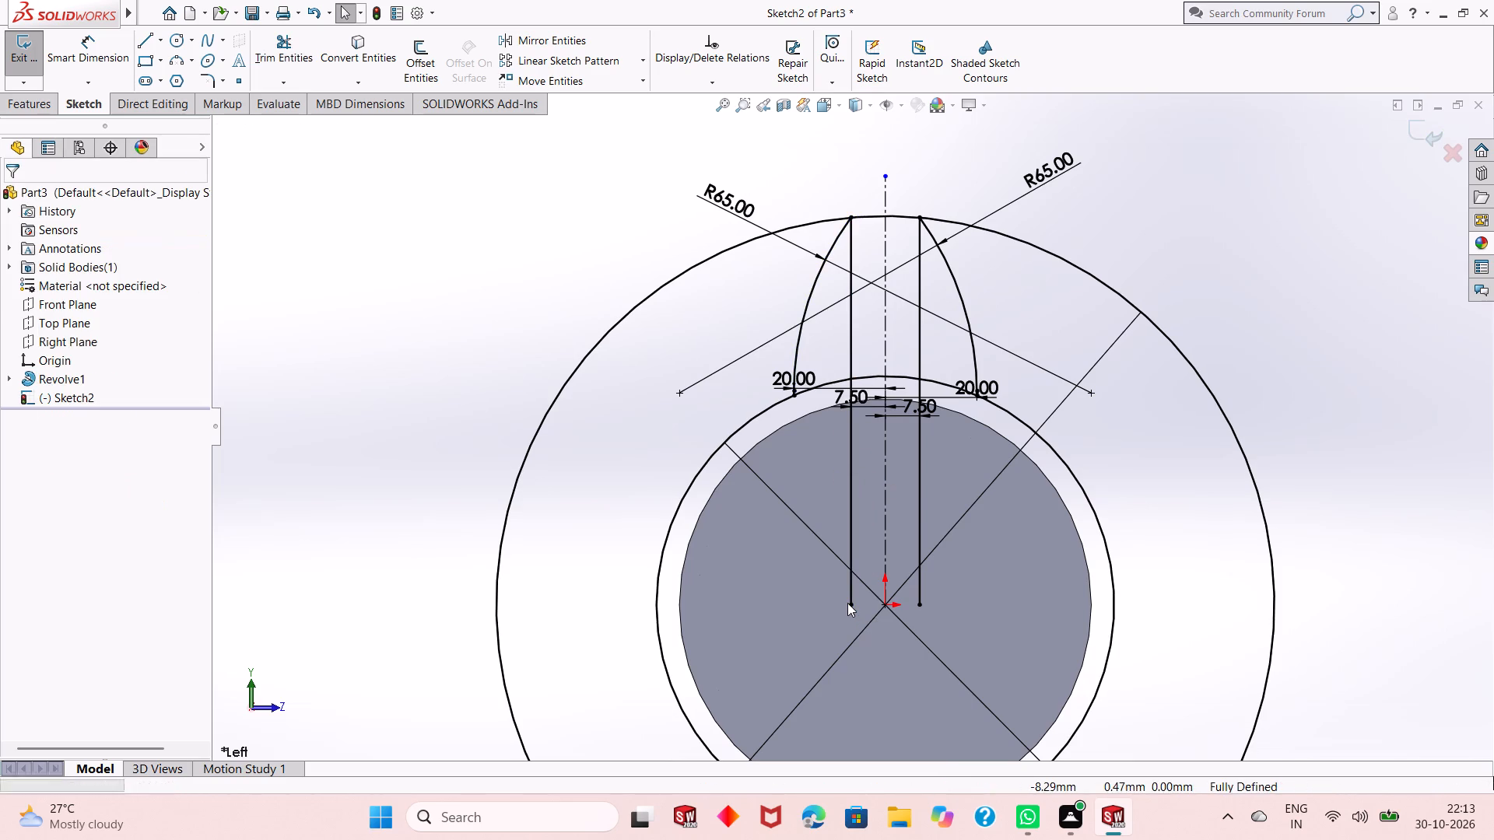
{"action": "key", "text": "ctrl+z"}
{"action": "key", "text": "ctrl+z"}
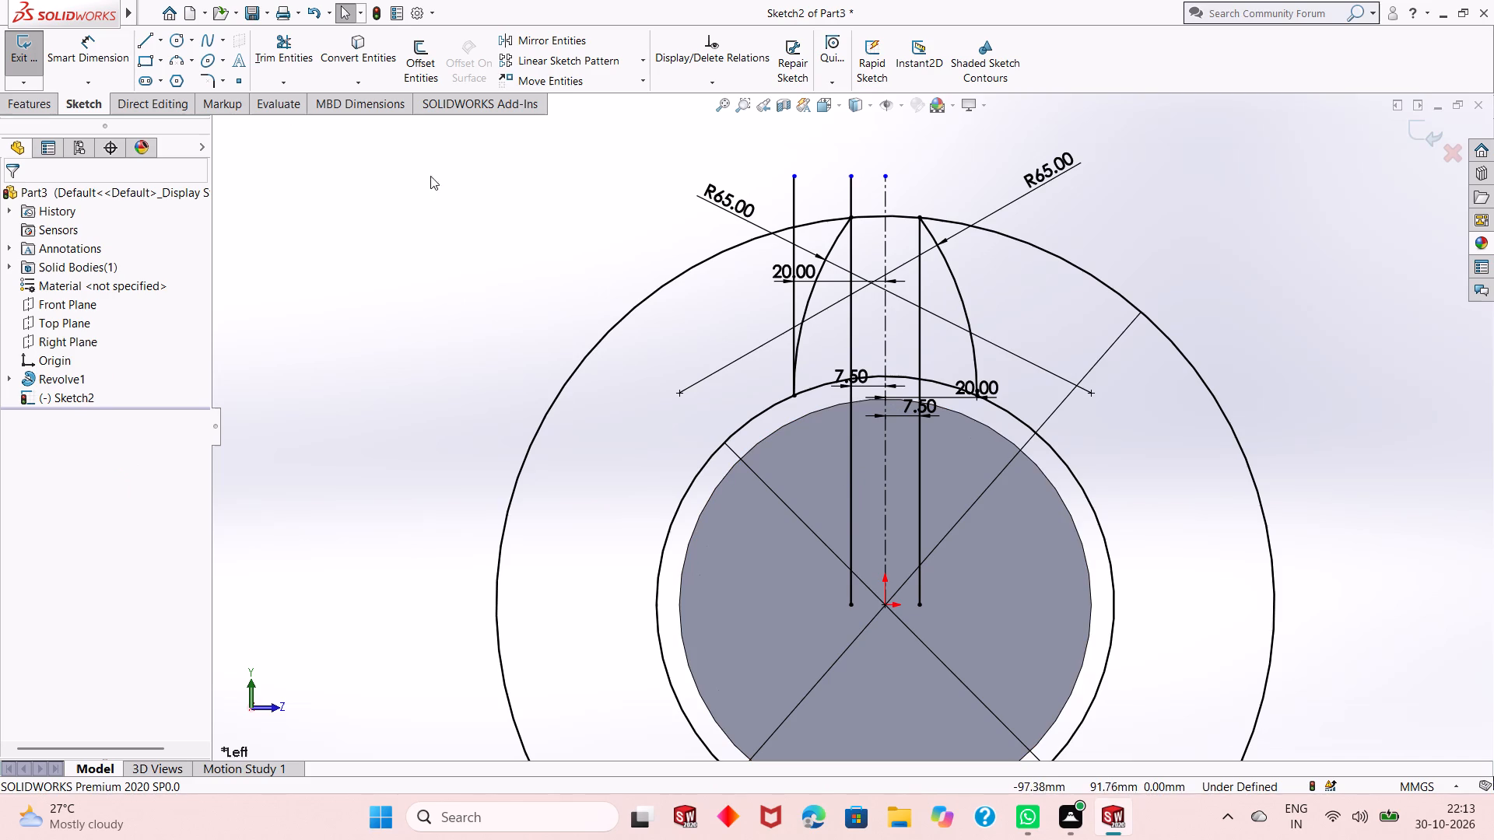
Trim away both 7.5 mm lines completely and the left 20 mm line down to the lower end of the left arc.
{"action": "left_click", "coordinate": [292, 44]}
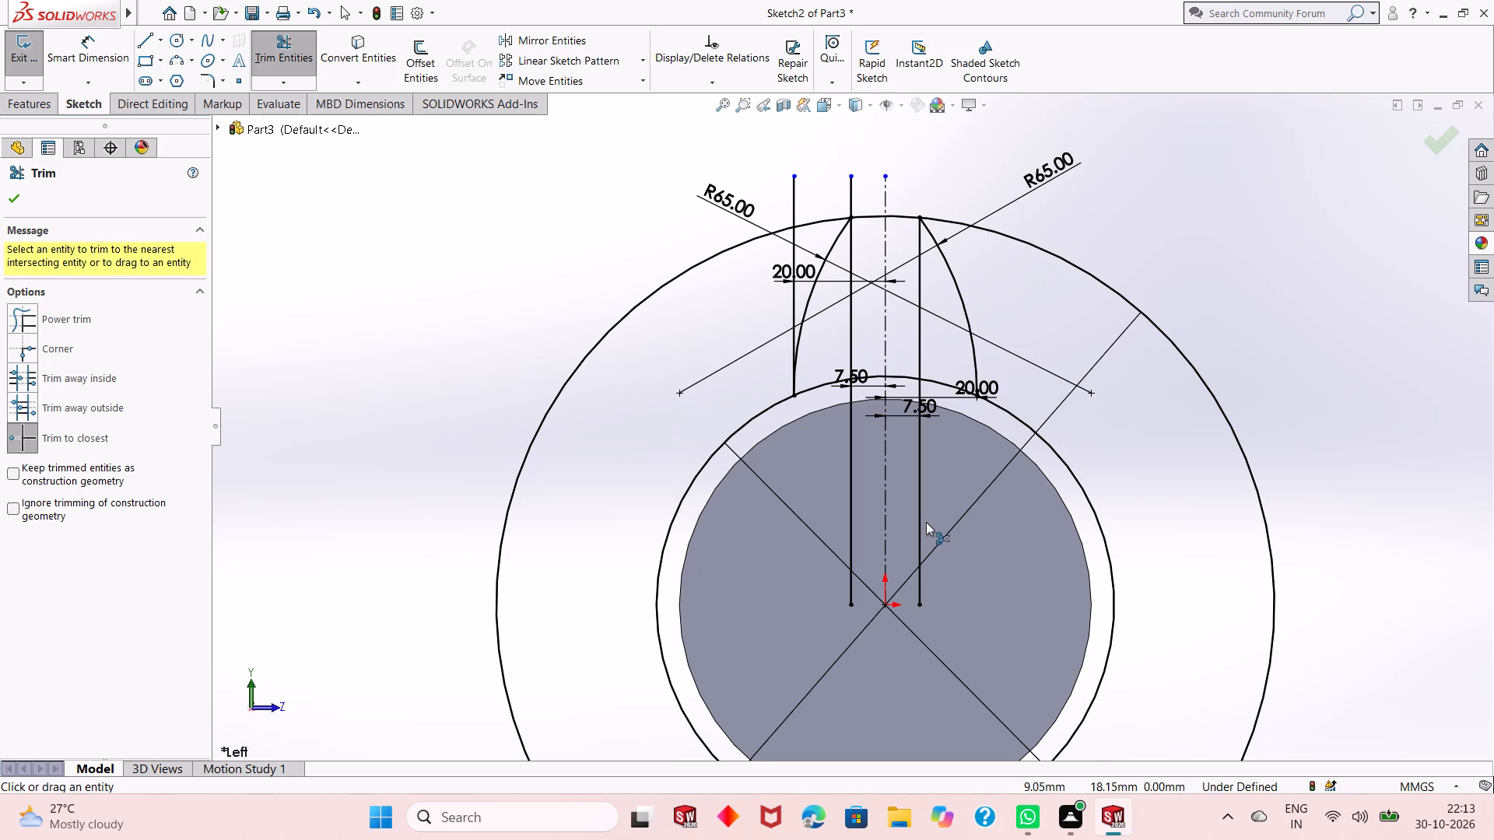
{"action": "left_click", "coordinate": [922, 522]}
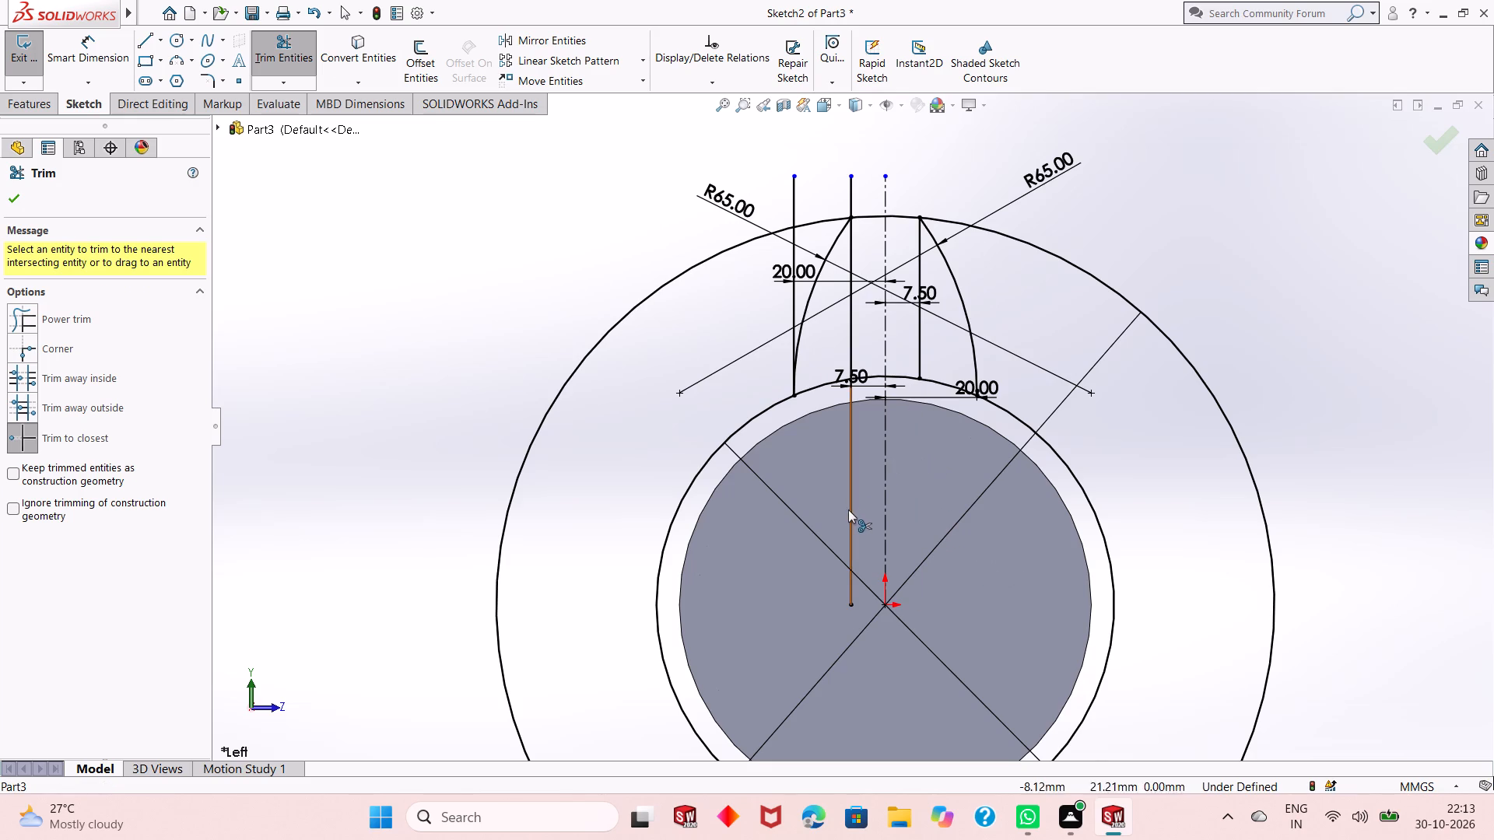
{"action": "left_click", "coordinate": [847, 510]}
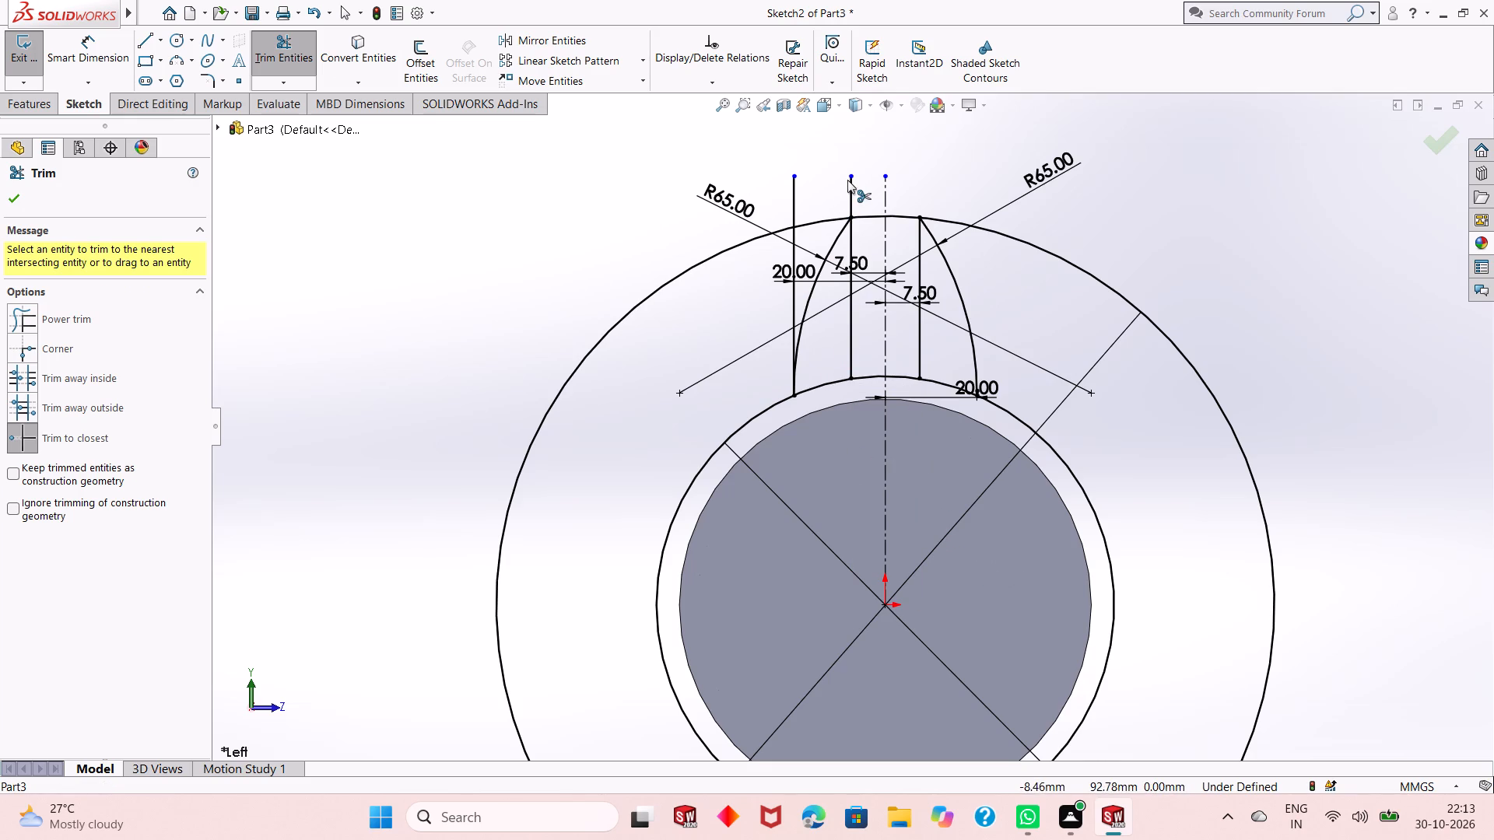
{"action": "left_click", "coordinate": [853, 184]}
{"action": "left_click", "coordinate": [794, 187]}
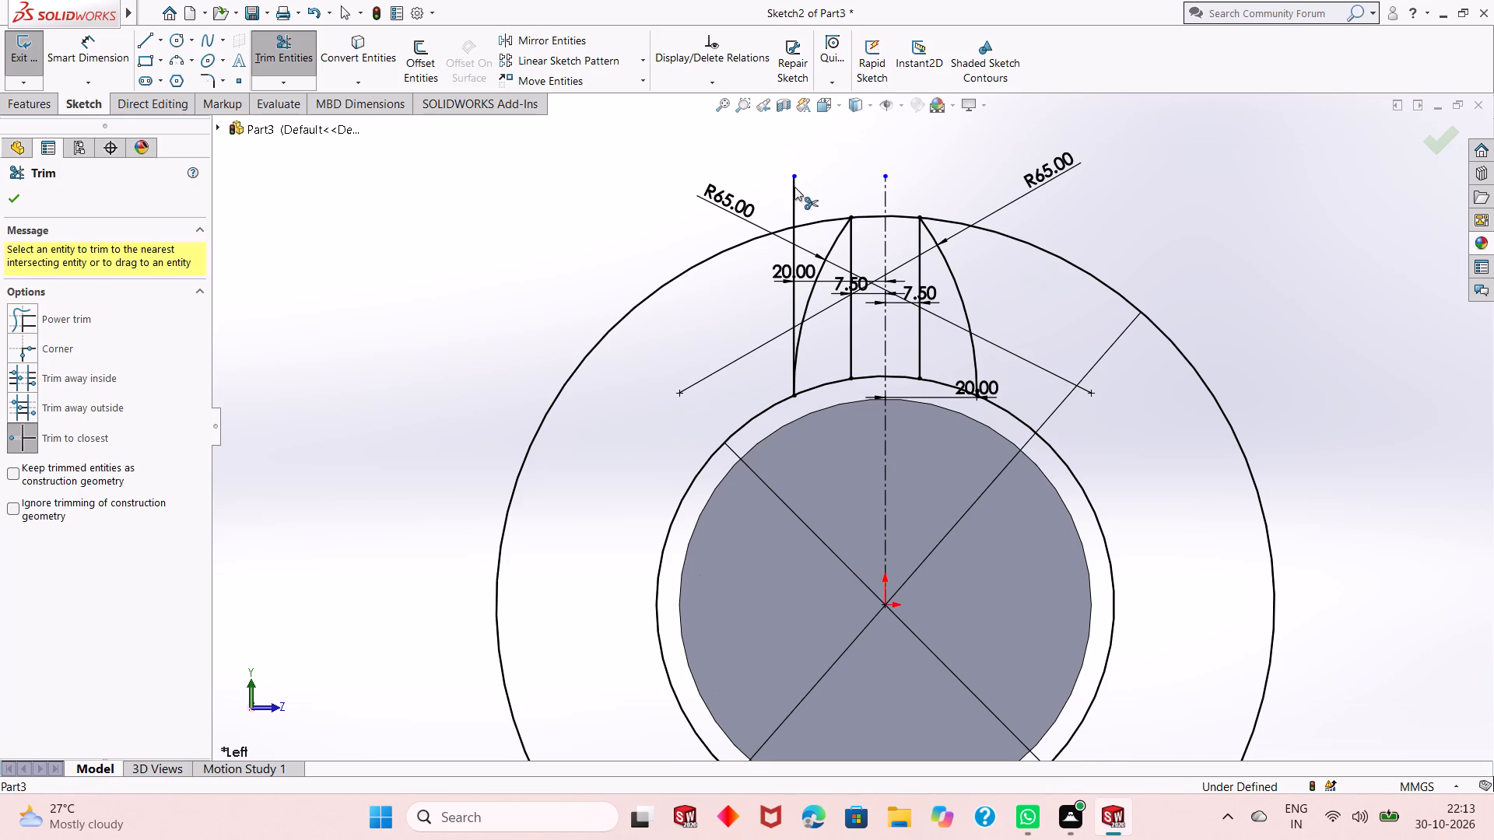
{"action": "left_click", "coordinate": [794, 256]}
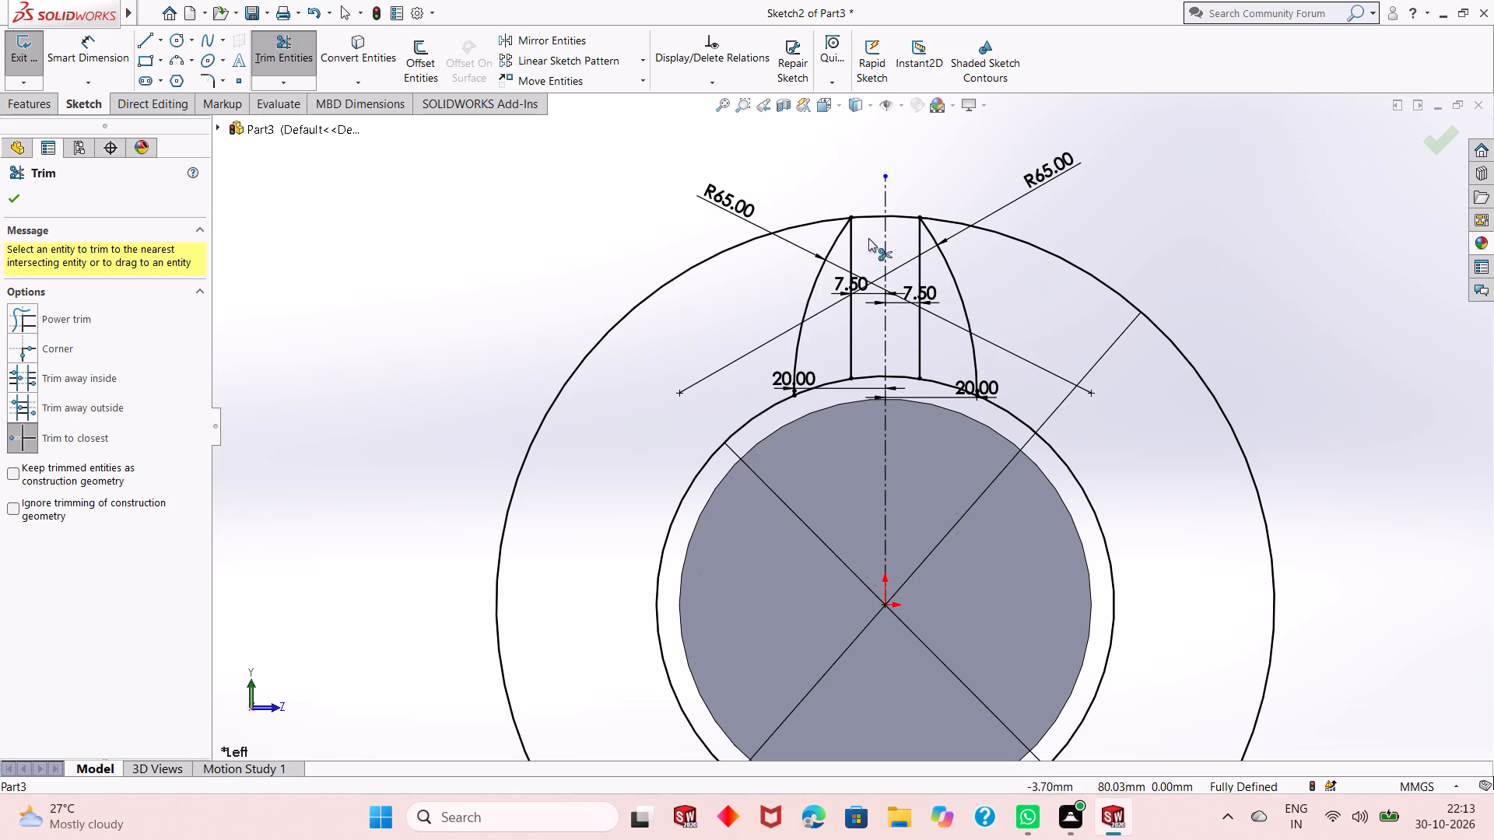
{"action": "scroll", "coordinate": [888, 257], "scroll_direction": "down", "scroll_amount": 2}
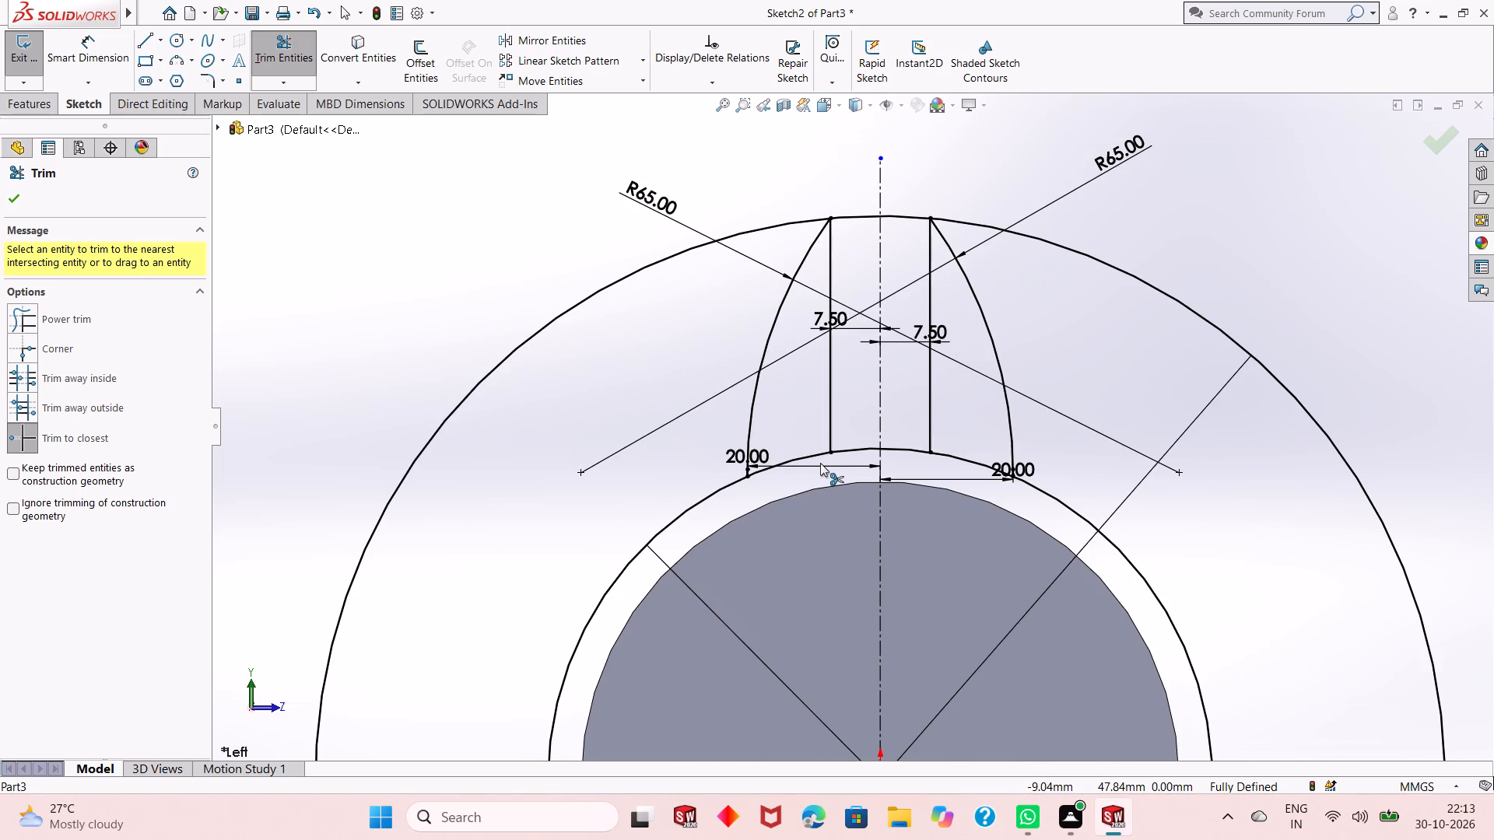
{"action": "left_click", "coordinate": [831, 382]}
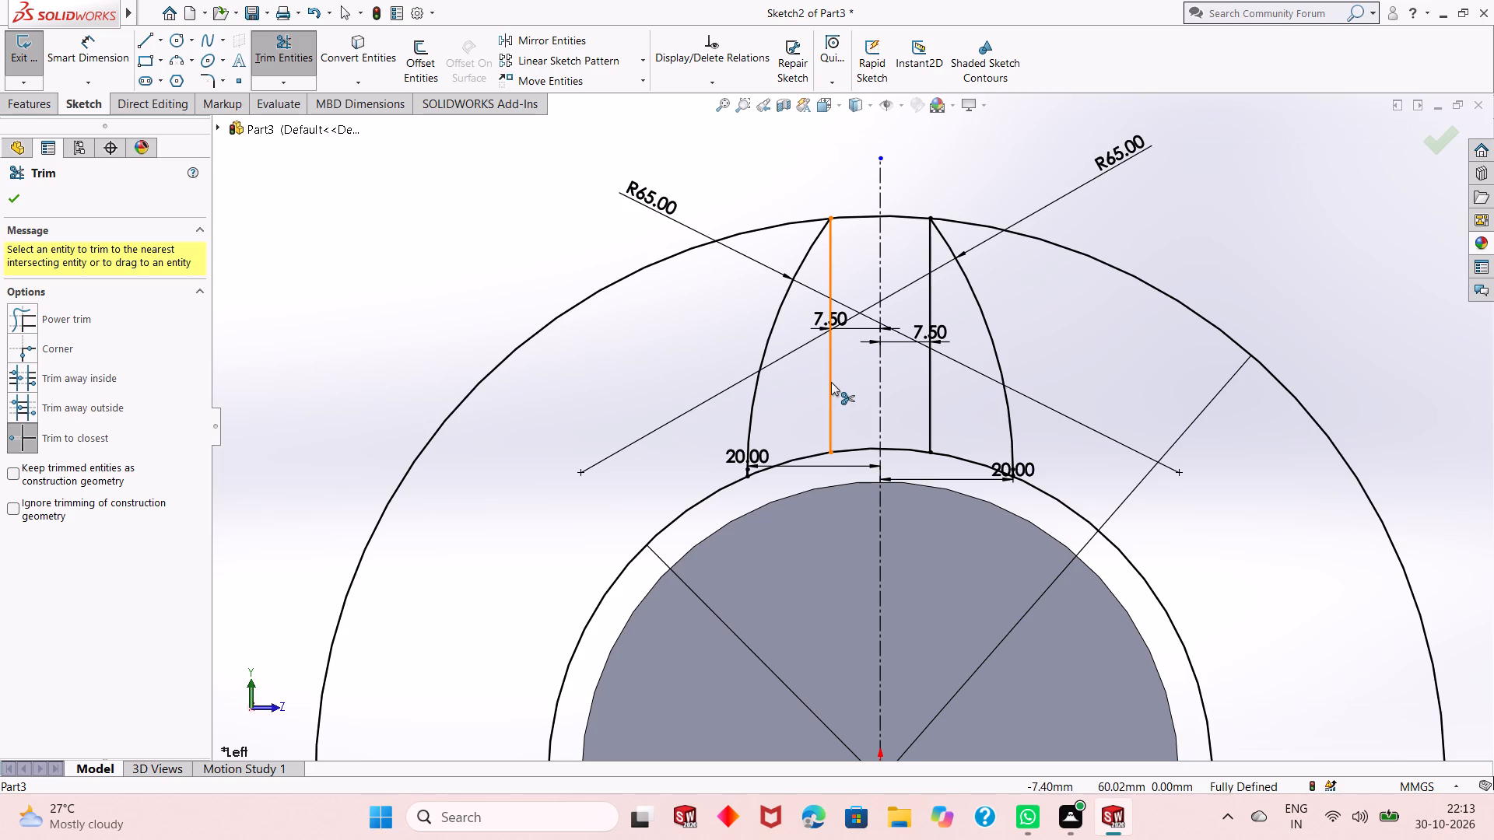
{"action": "left_click", "coordinate": [928, 365]}
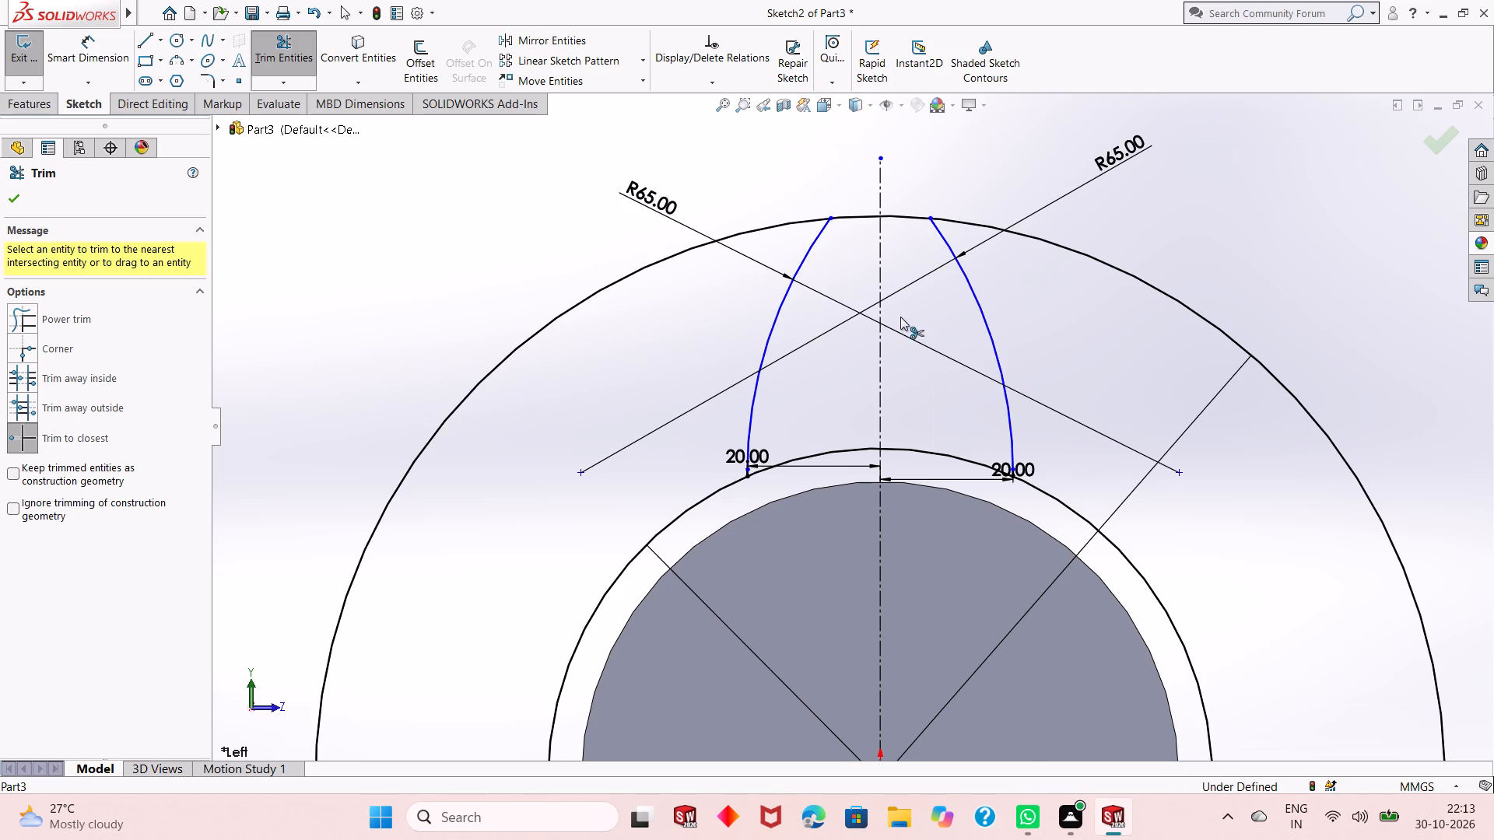
Trim the 100 mm circle between the two side arcs and the leftover stub of the left 20 mm line.
{"action": "left_click", "coordinate": [829, 453]}
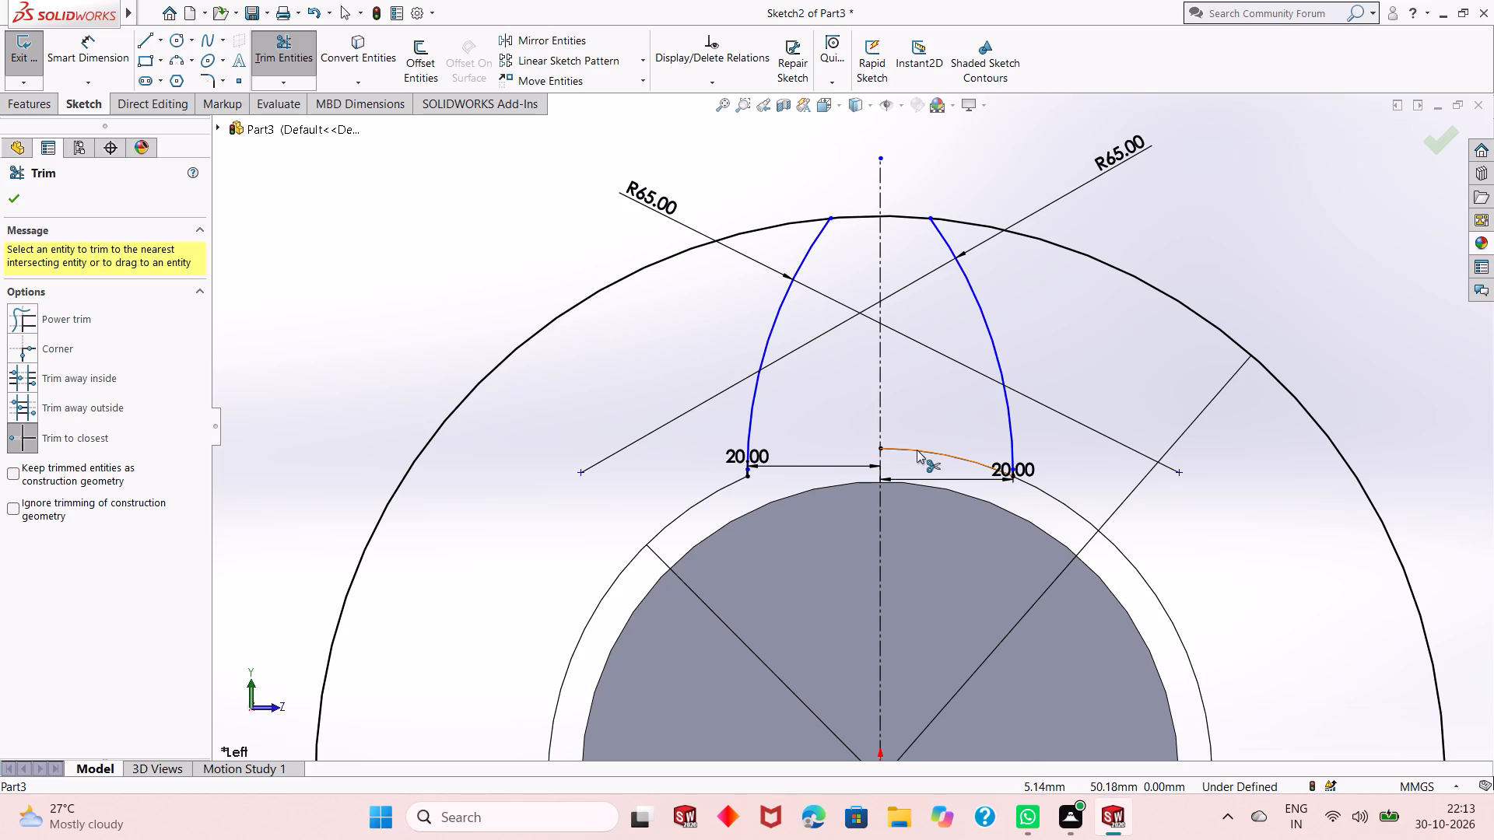
{"action": "scroll", "coordinate": [784, 470], "scroll_direction": "down", "scroll_amount": 5}
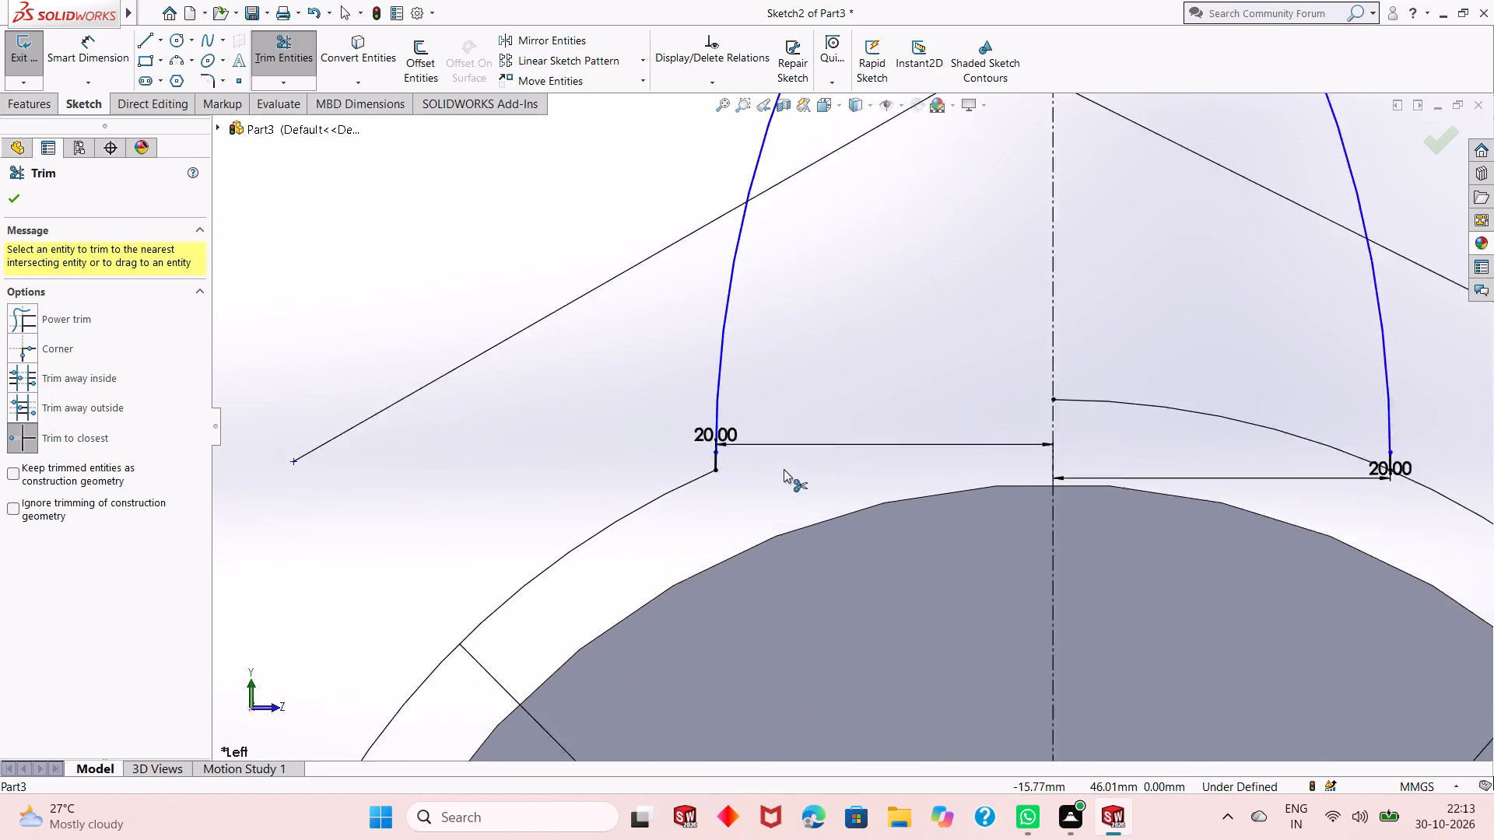
{"action": "scroll", "coordinate": [784, 469], "scroll_direction": "down", "scroll_amount": 5}
{"action": "scroll", "coordinate": [707, 450], "scroll_direction": "down", "scroll_amount": 11}
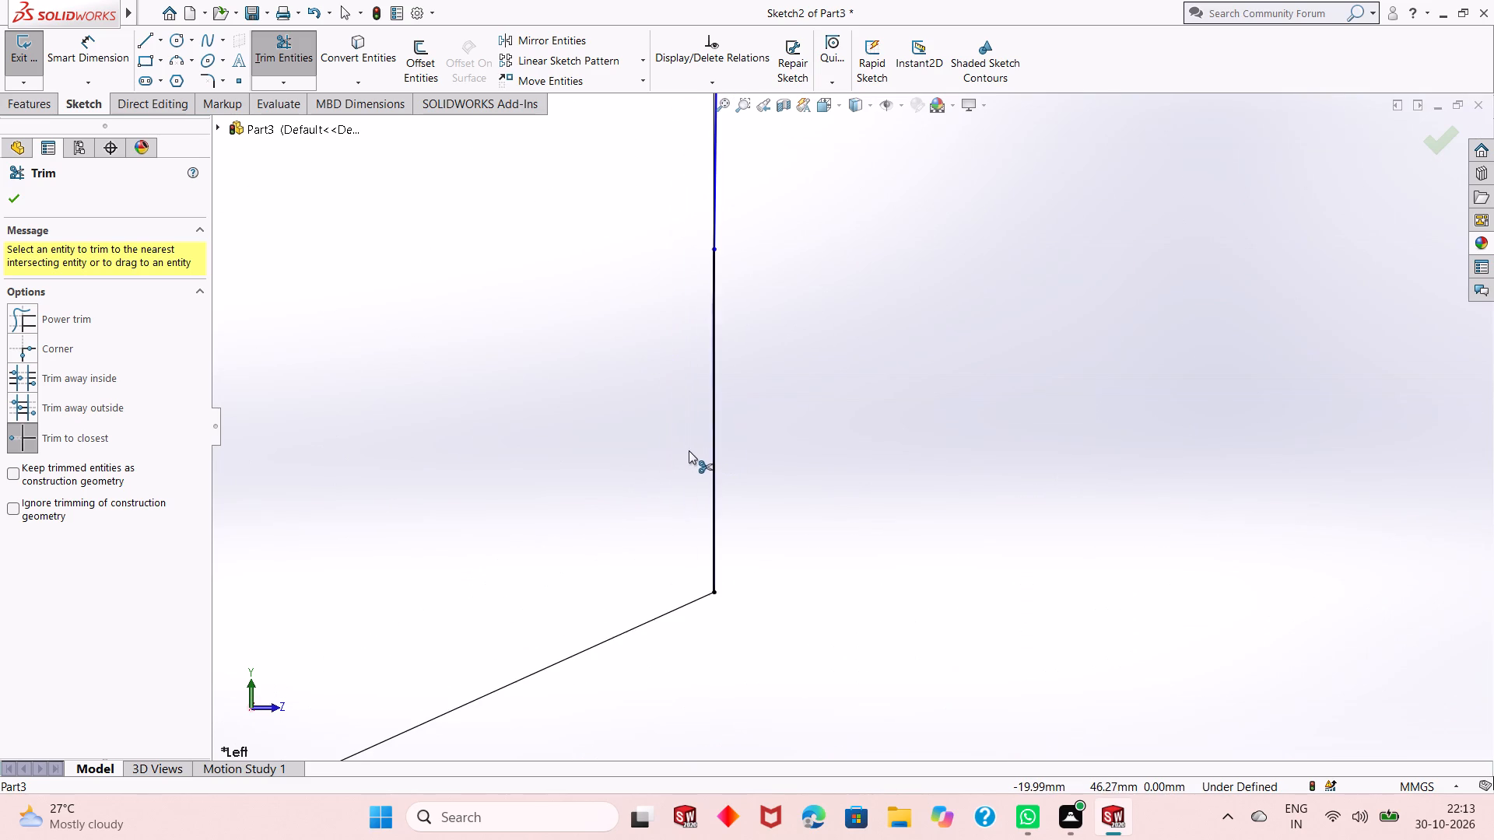
{"action": "left_click", "coordinate": [710, 416]}
{"action": "scroll", "coordinate": [710, 485], "scroll_direction": "up", "scroll_amount": 3}
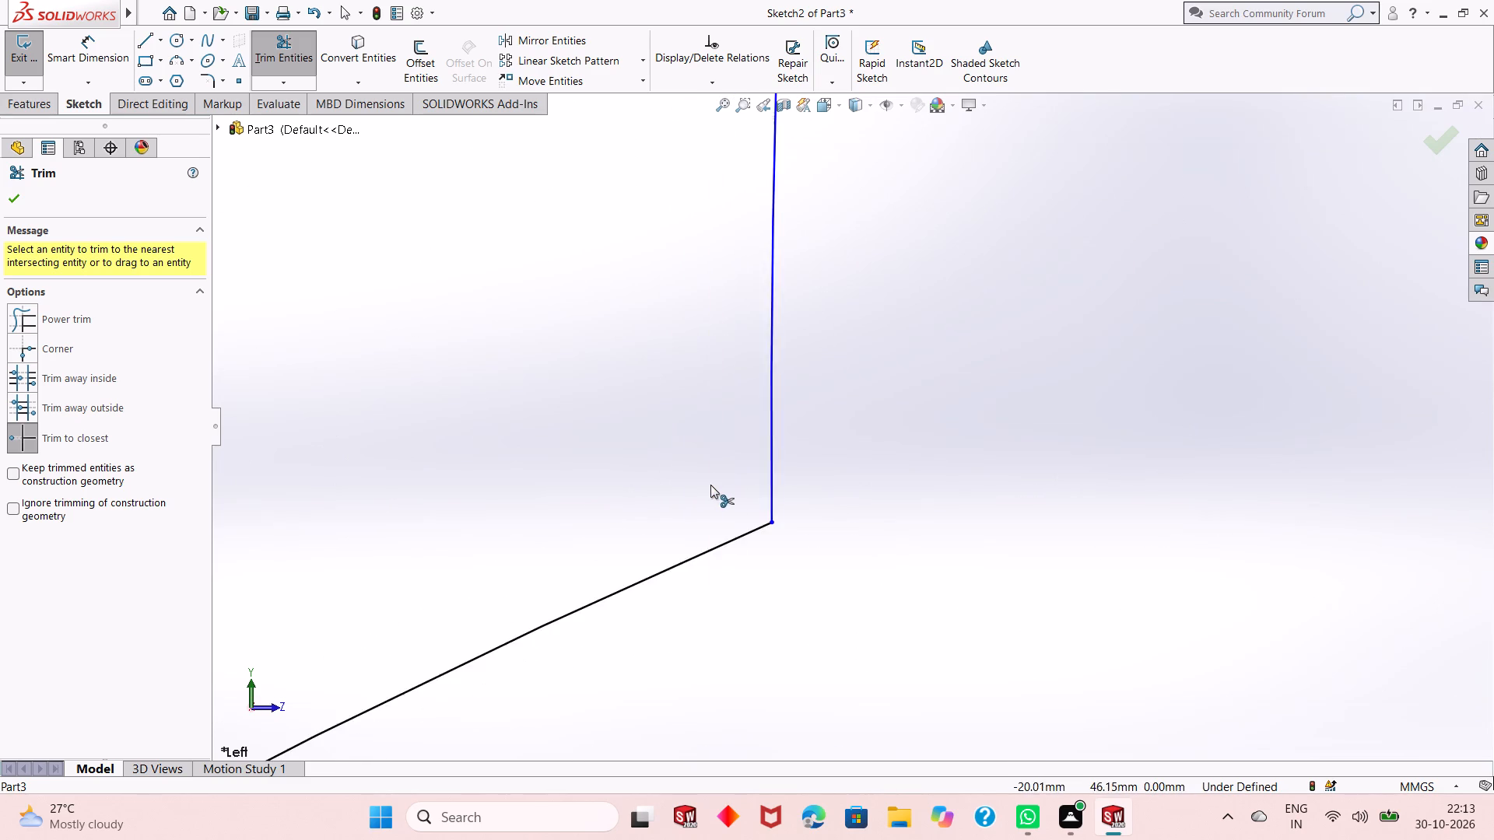
{"action": "scroll", "coordinate": [710, 485], "scroll_direction": "up", "scroll_amount": 20}
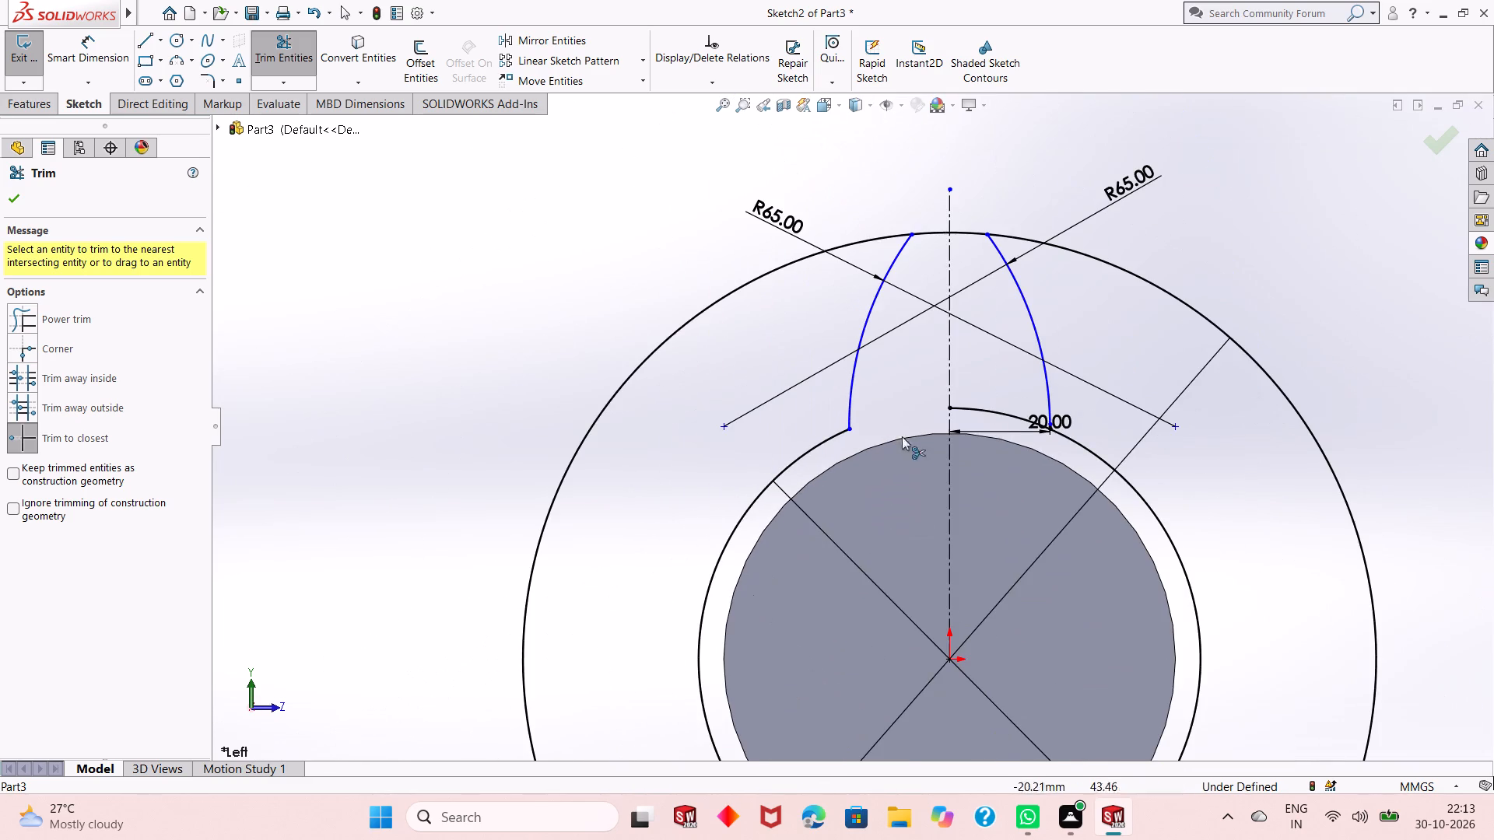
{"action": "left_click", "coordinate": [992, 412]}
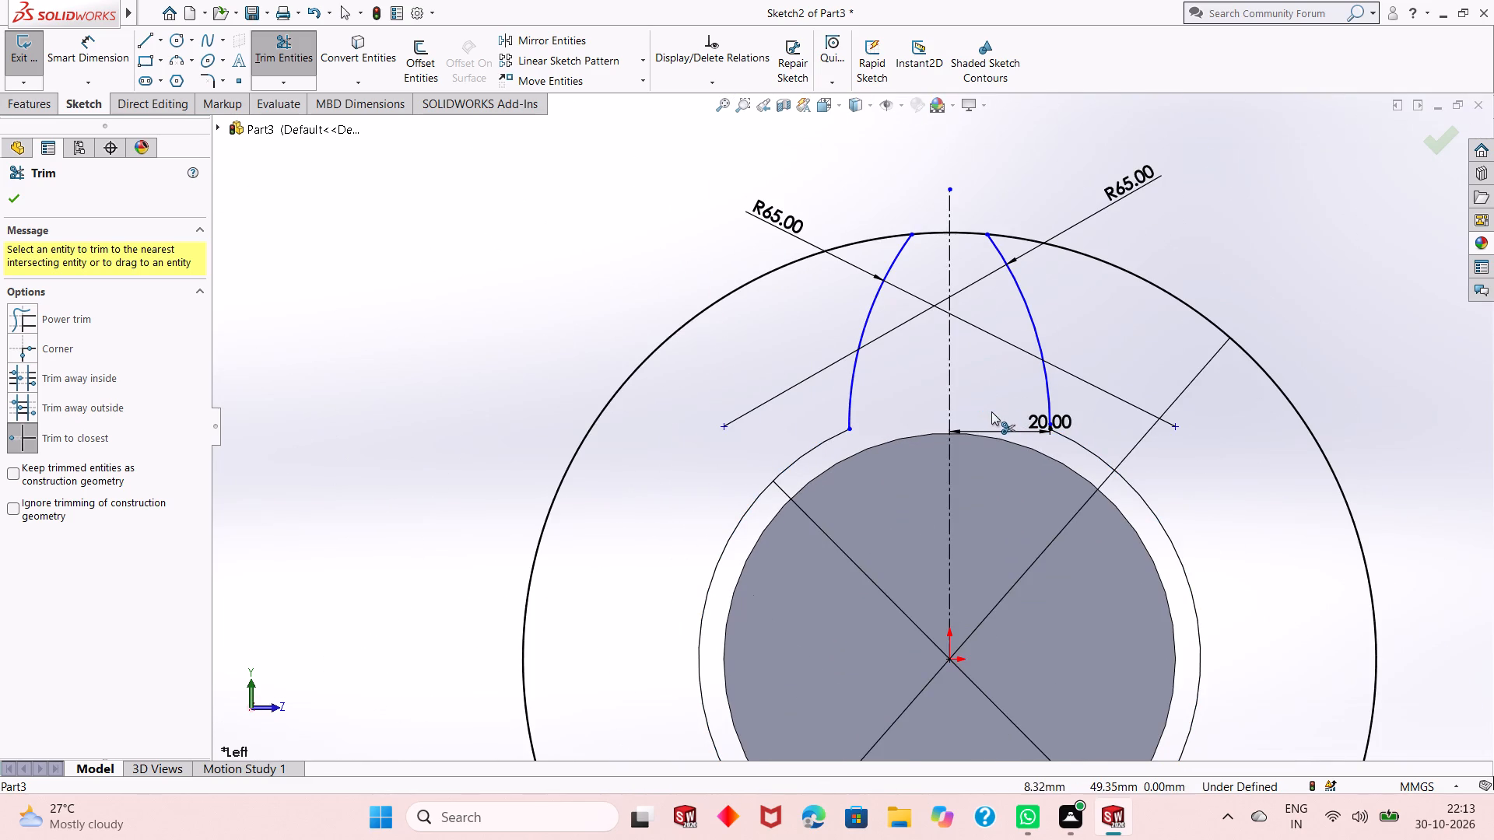
{"action": "scroll", "coordinate": [901, 471], "scroll_direction": "up", "scroll_amount": 3}
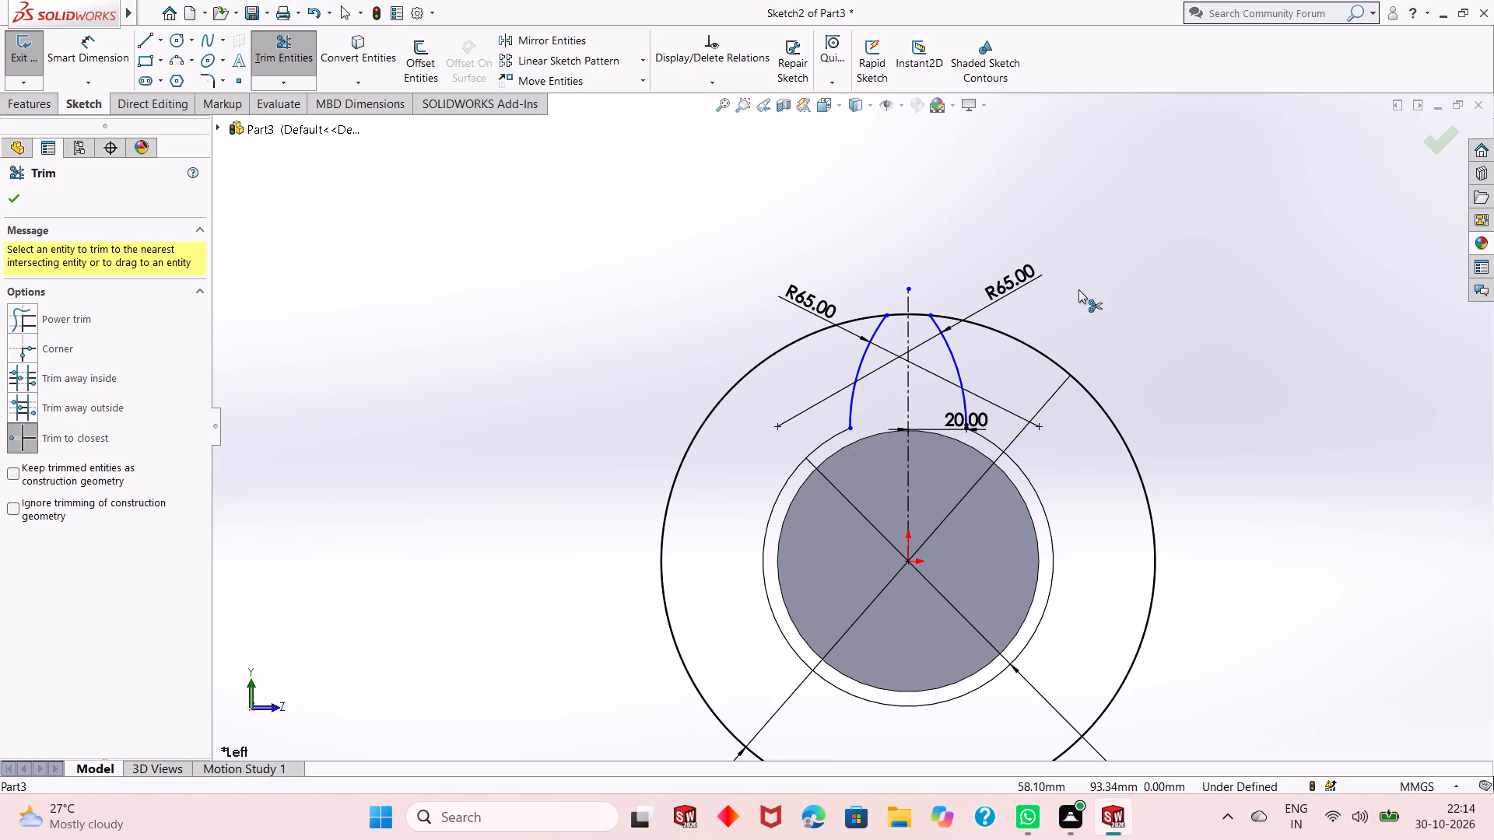
{"action": "scroll", "coordinate": [926, 330], "scroll_direction": "down", "scroll_amount": 1}
{"action": "scroll", "coordinate": [865, 395], "scroll_direction": "down", "scroll_amount": 1}
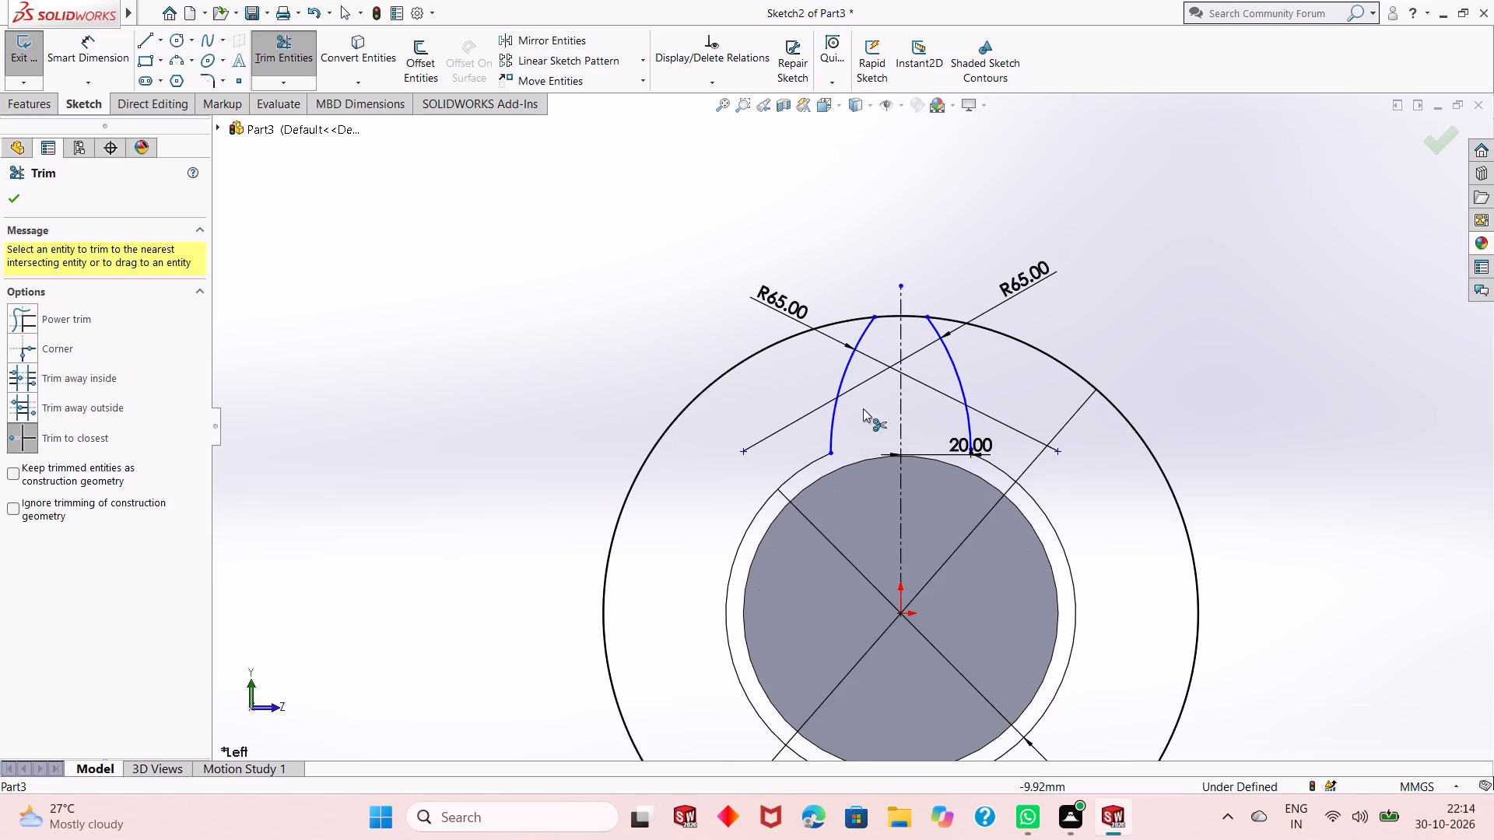
{"action": "scroll", "coordinate": [905, 426], "scroll_direction": "up", "scroll_amount": 3}
{"action": "scroll", "coordinate": [896, 418], "scroll_direction": "down", "scroll_amount": 2}
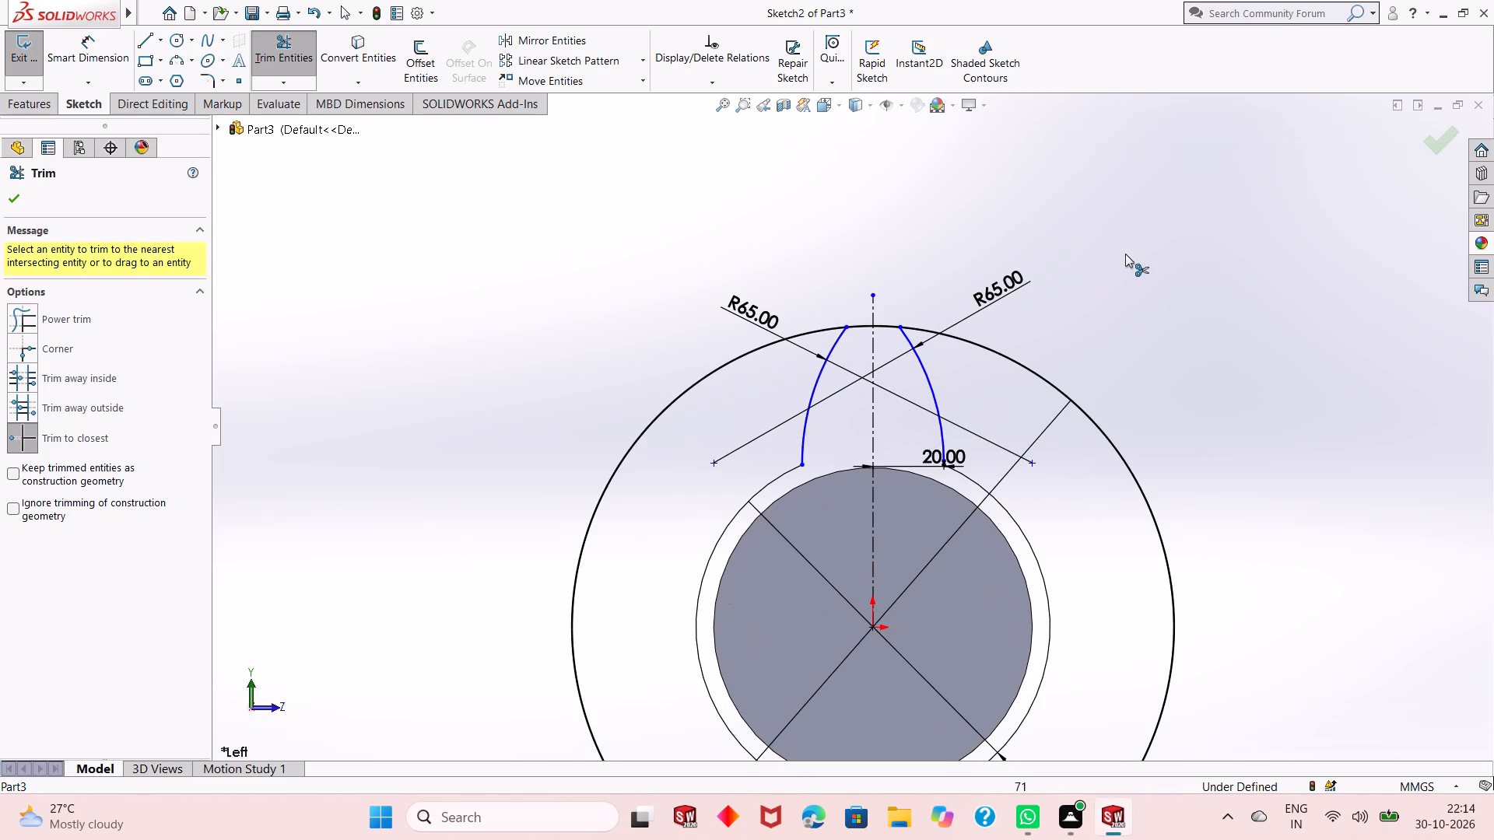
{"action": "right_click", "coordinate": [1125, 254]}
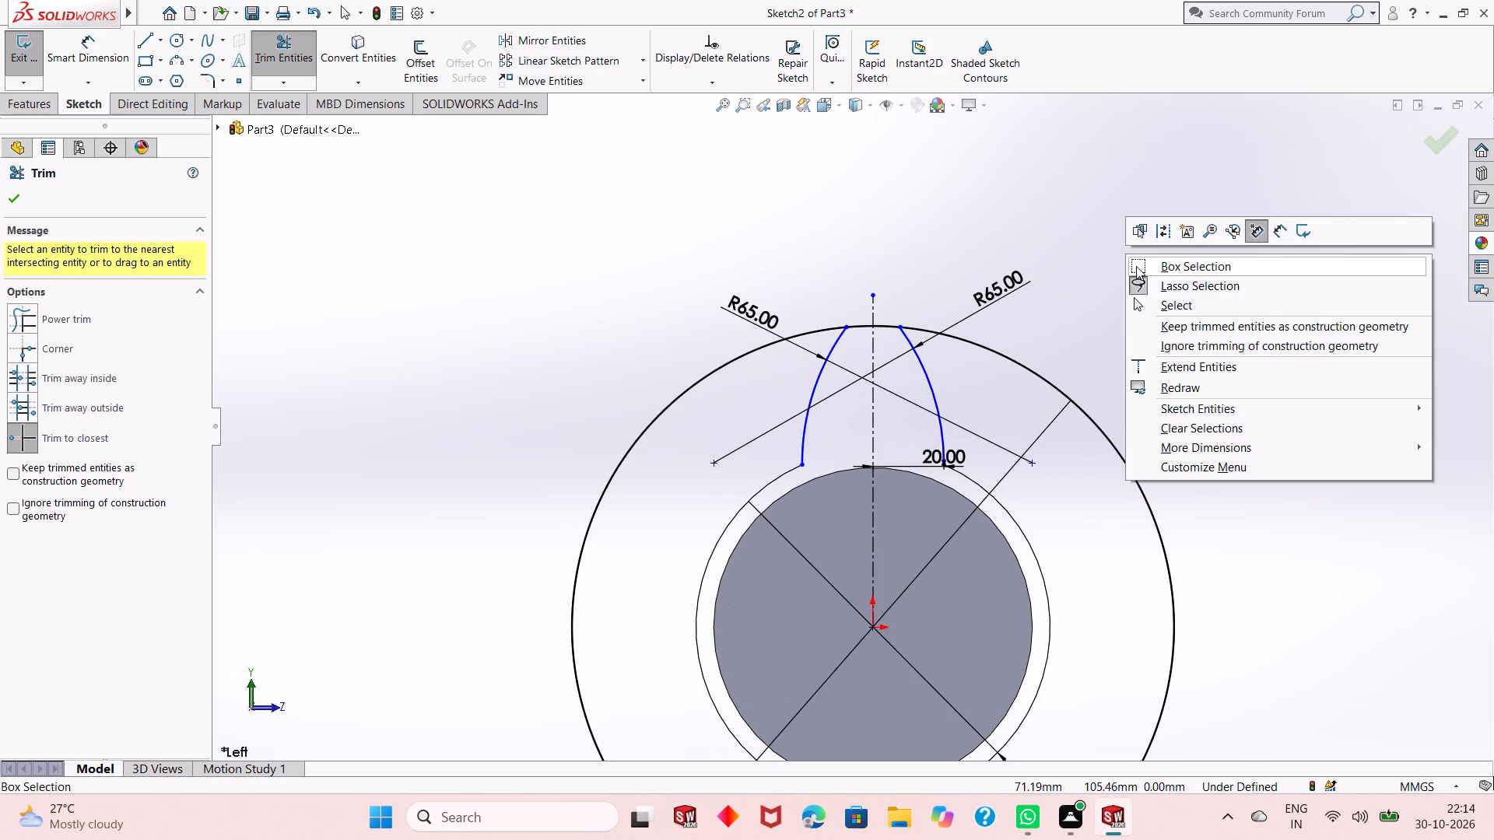
{"action": "left_click", "coordinate": [1167, 301]}
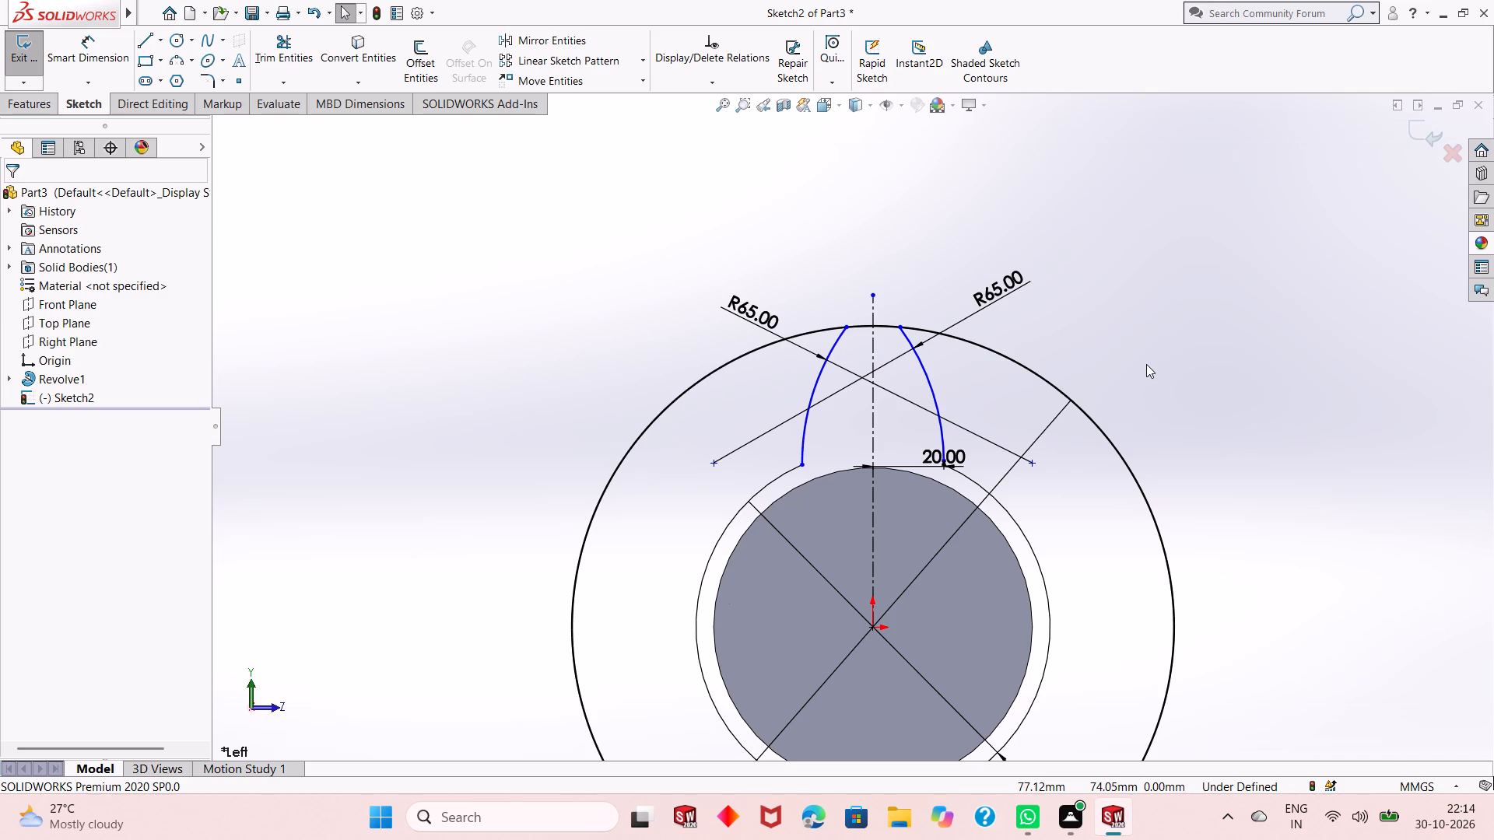
Apply a Fix relation to the left arc's upper endpoint on the 170 mm circle.
{"action": "scroll", "coordinate": [836, 389], "scroll_direction": "down", "scroll_amount": 3}
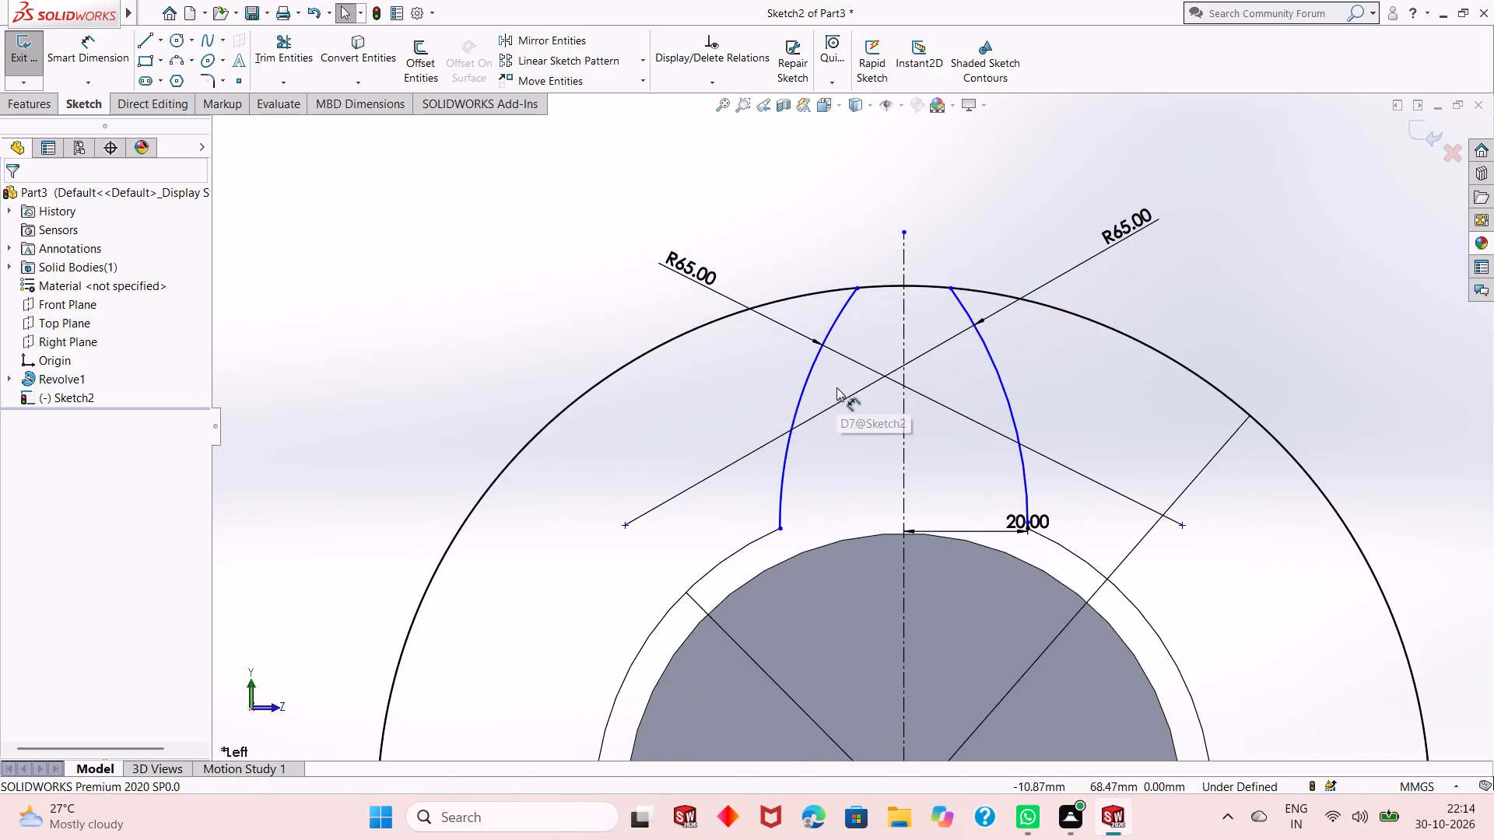
{"action": "scroll", "coordinate": [836, 383], "scroll_direction": "up", "scroll_amount": 2}
{"action": "left_click", "coordinate": [858, 331]}
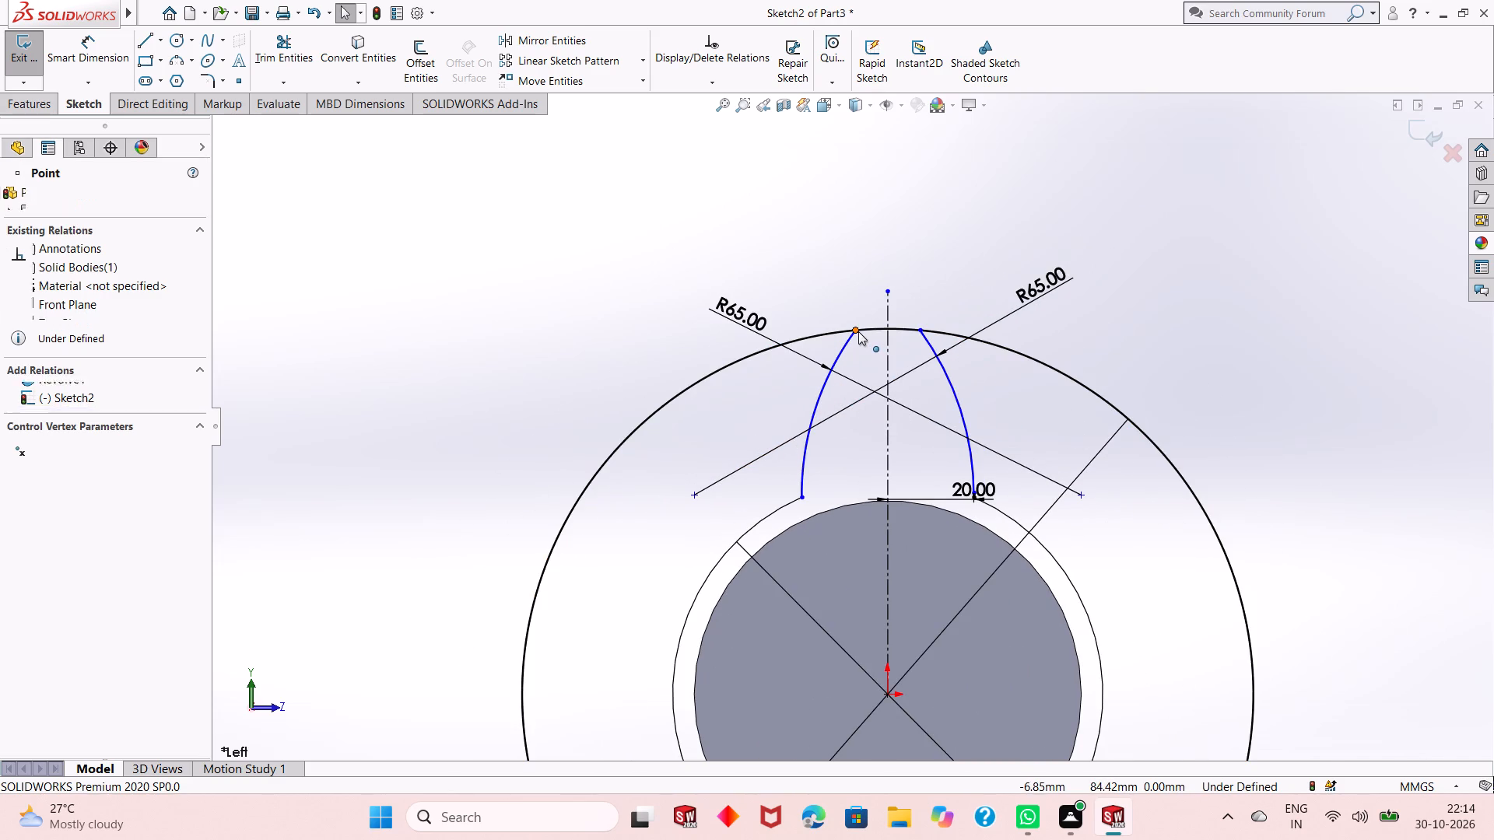
{"action": "left_click", "coordinate": [904, 265]}
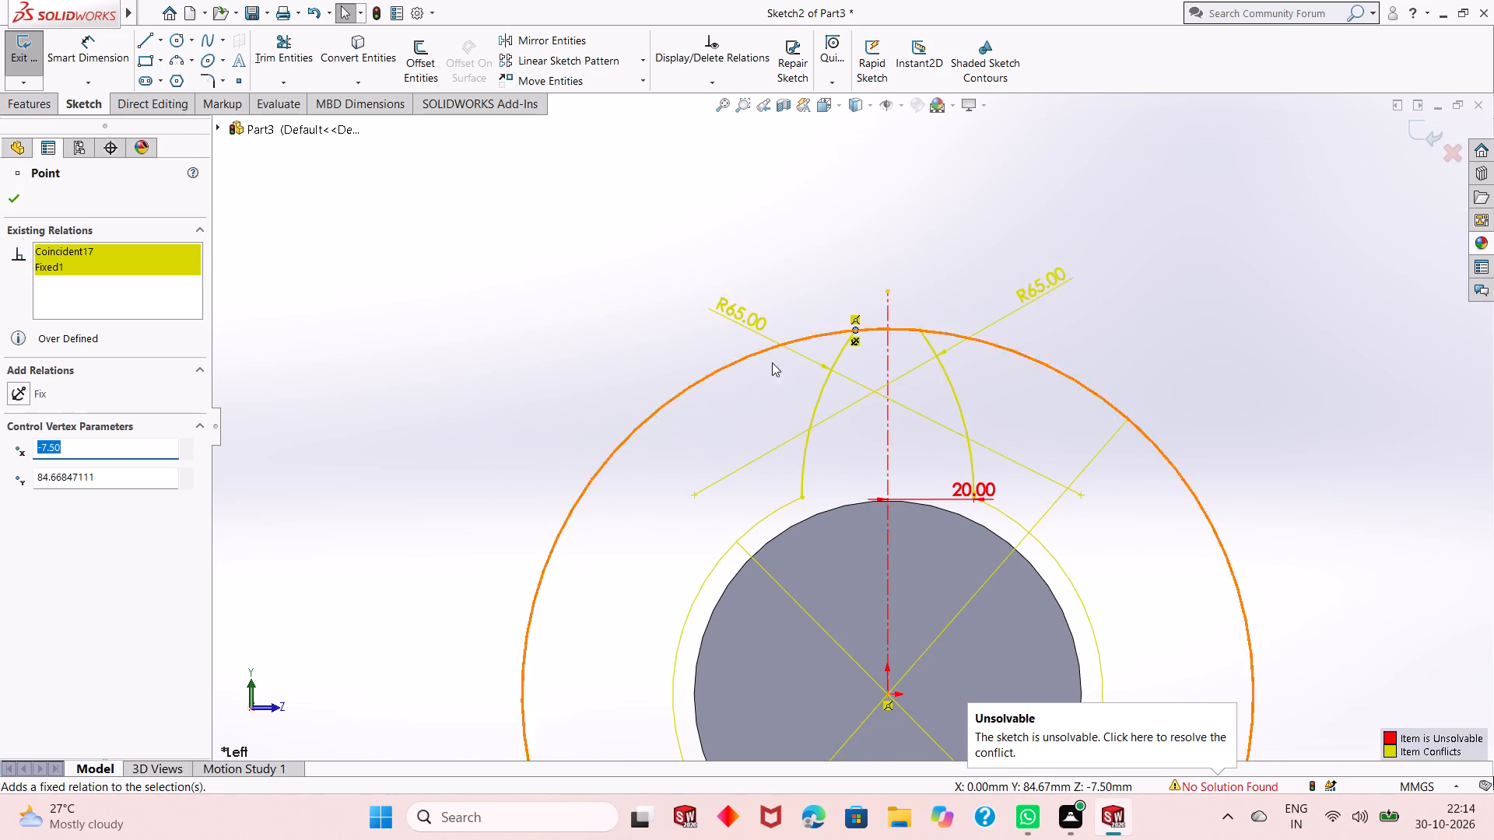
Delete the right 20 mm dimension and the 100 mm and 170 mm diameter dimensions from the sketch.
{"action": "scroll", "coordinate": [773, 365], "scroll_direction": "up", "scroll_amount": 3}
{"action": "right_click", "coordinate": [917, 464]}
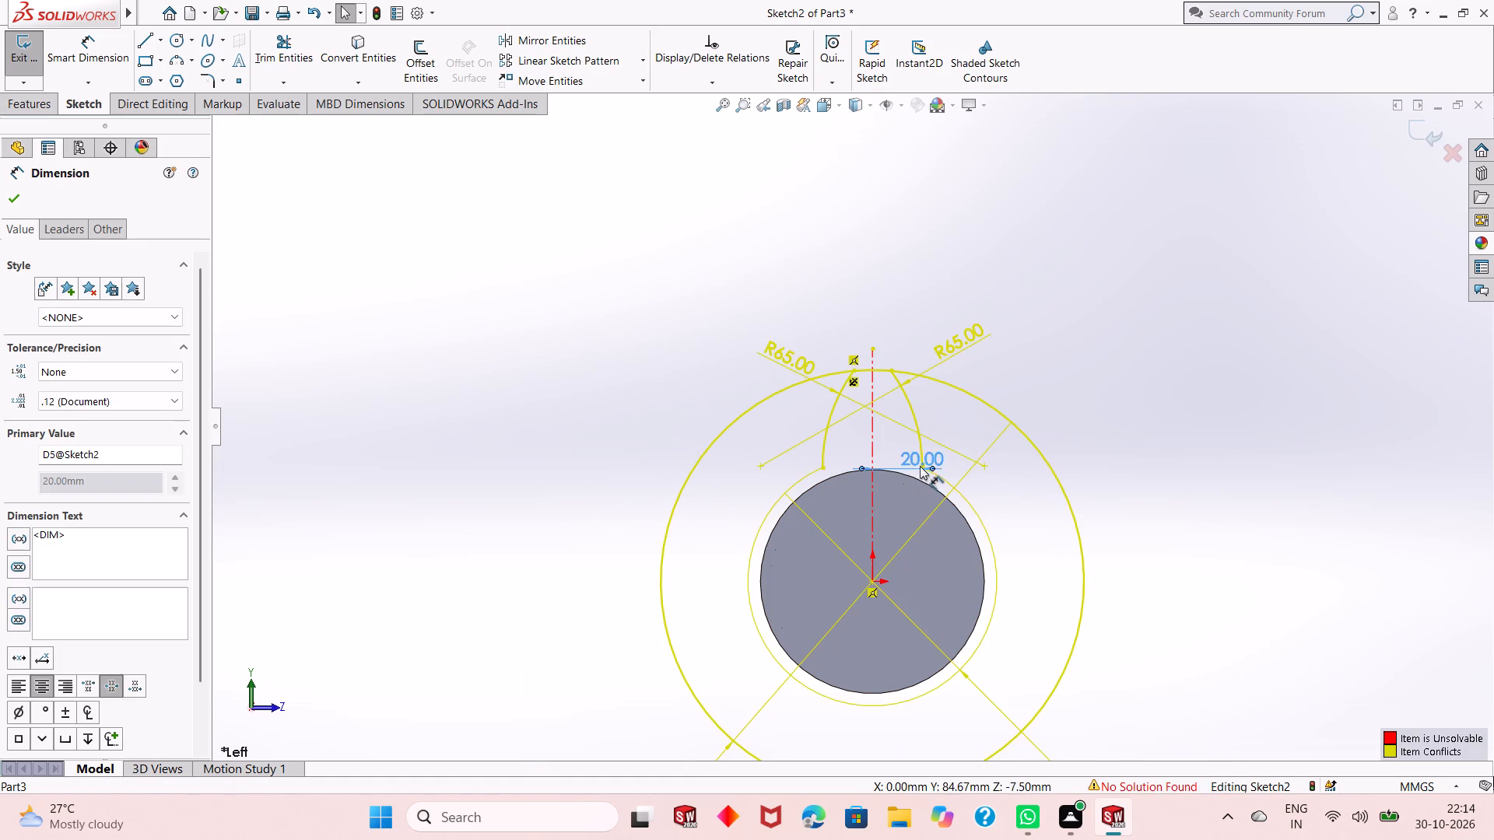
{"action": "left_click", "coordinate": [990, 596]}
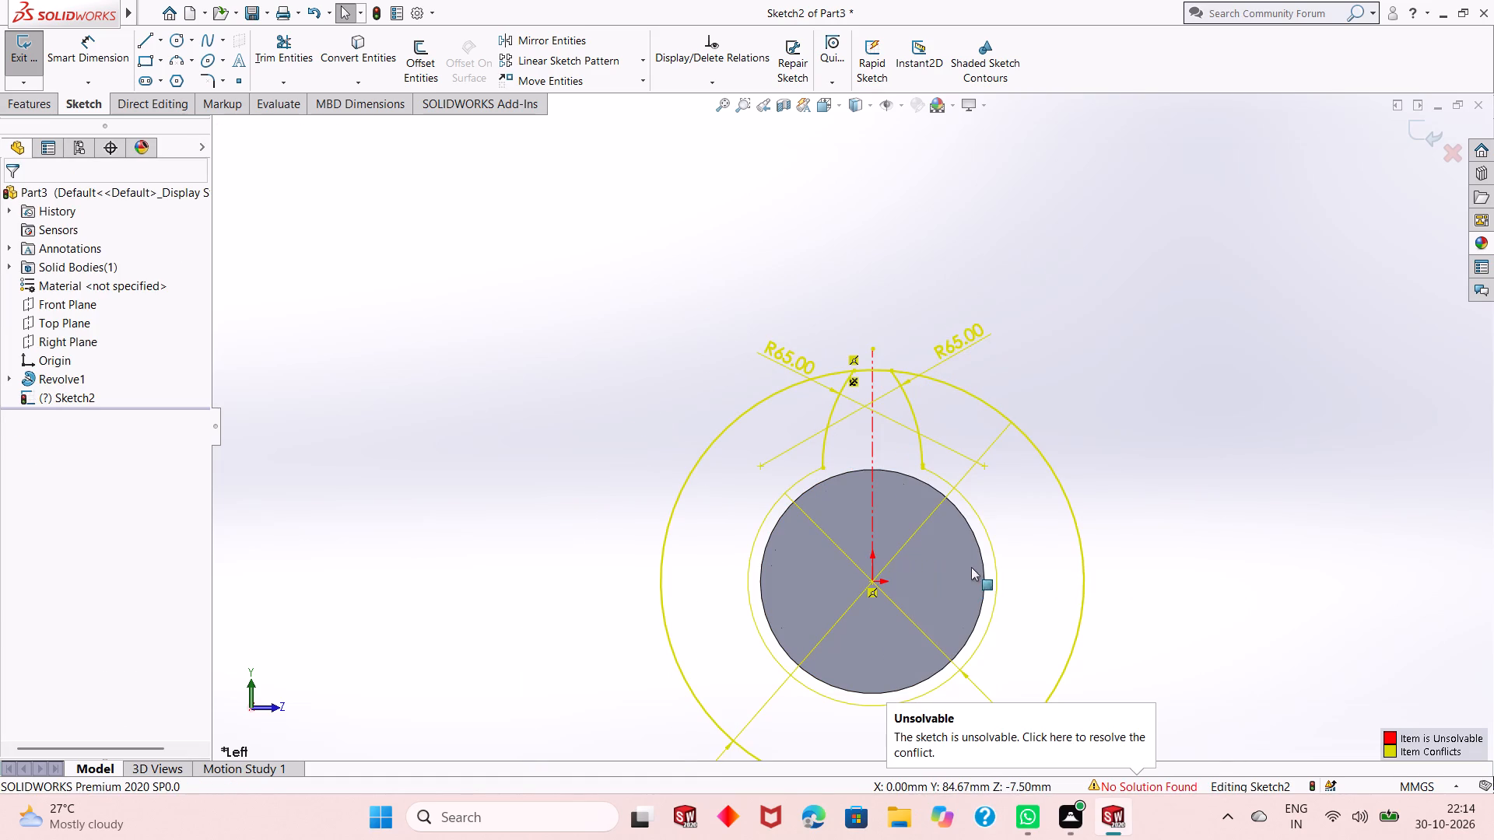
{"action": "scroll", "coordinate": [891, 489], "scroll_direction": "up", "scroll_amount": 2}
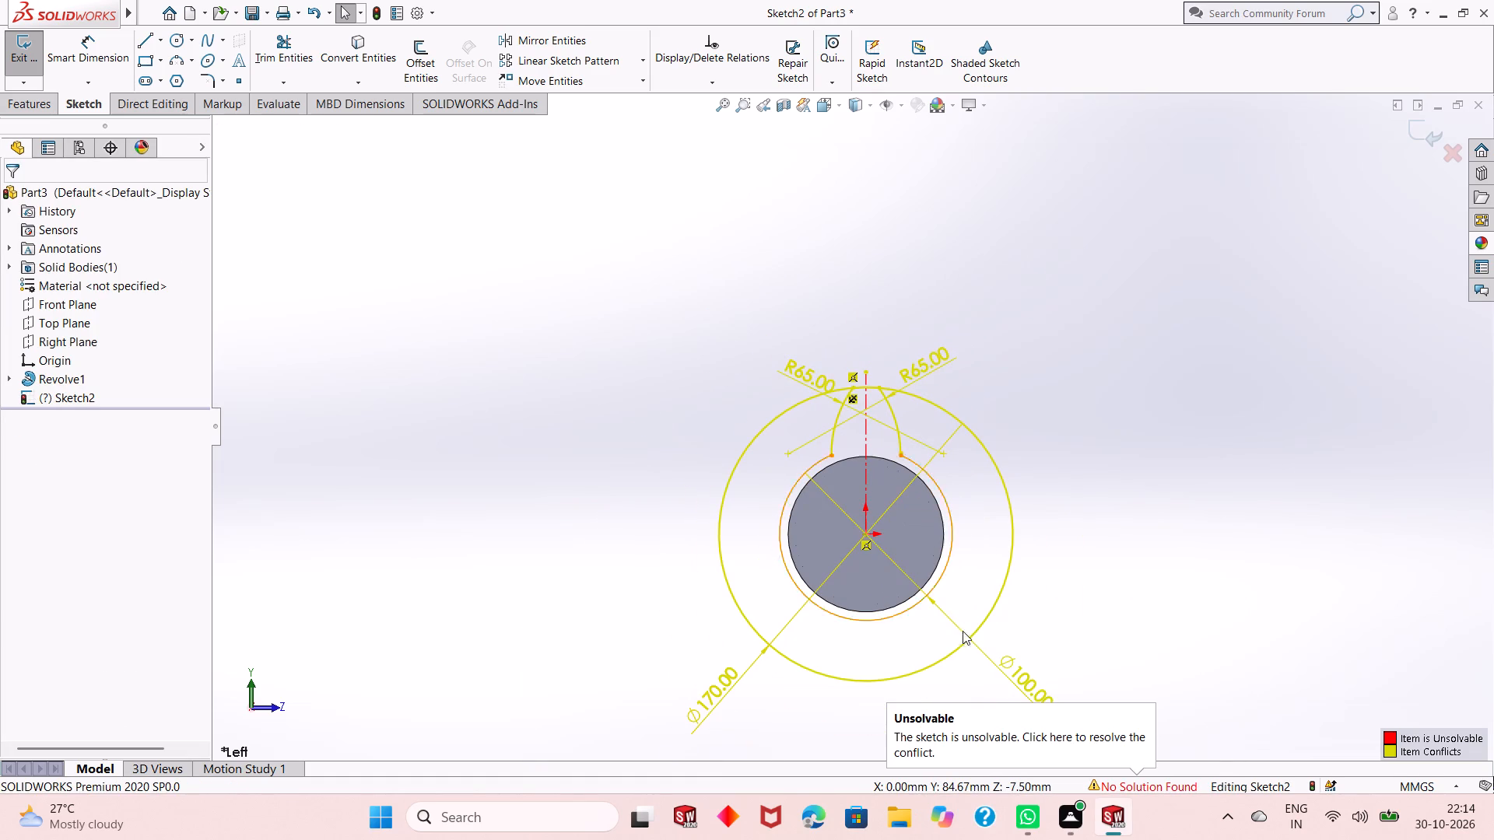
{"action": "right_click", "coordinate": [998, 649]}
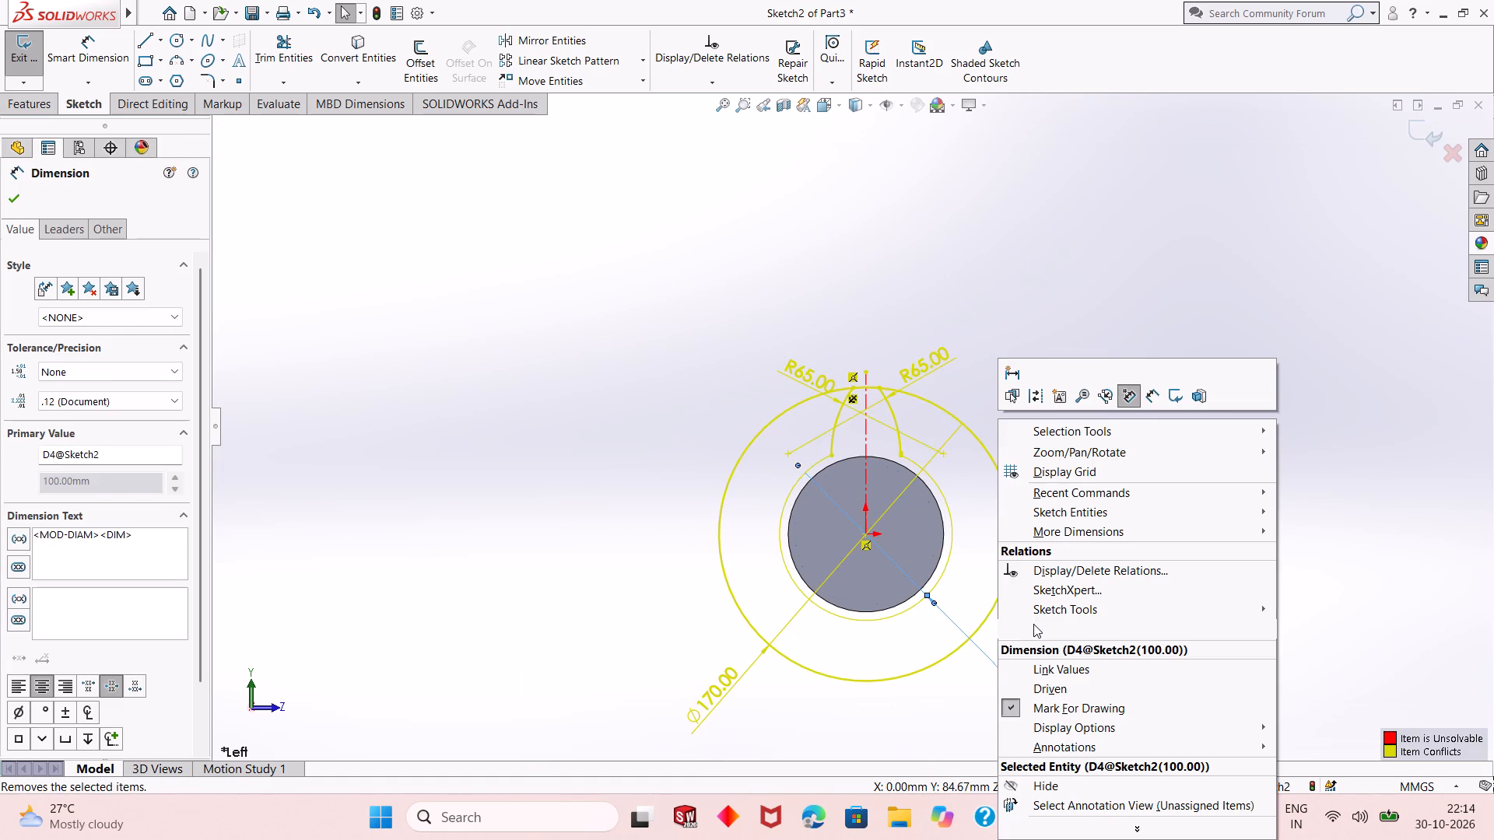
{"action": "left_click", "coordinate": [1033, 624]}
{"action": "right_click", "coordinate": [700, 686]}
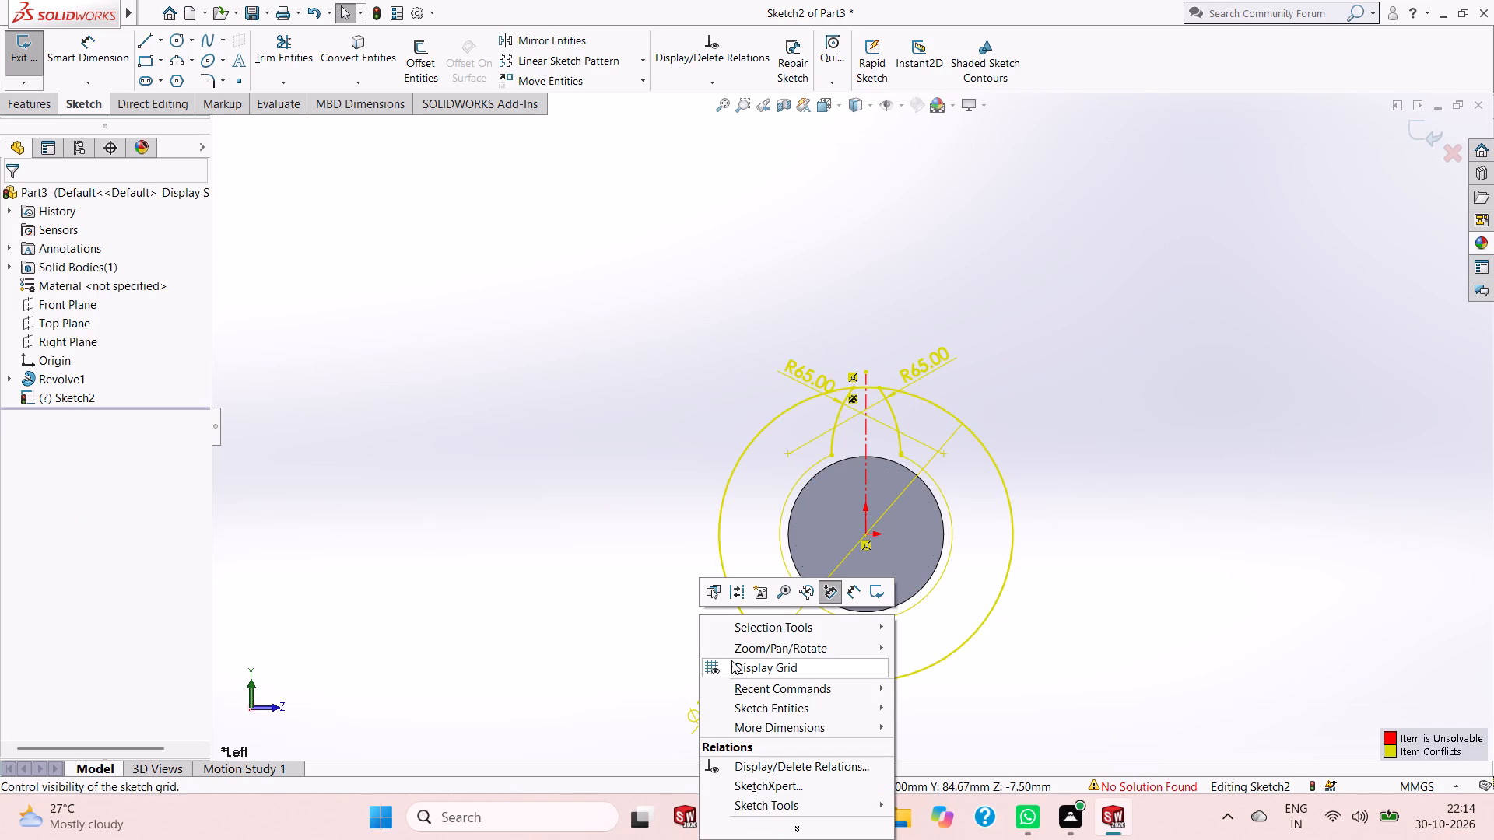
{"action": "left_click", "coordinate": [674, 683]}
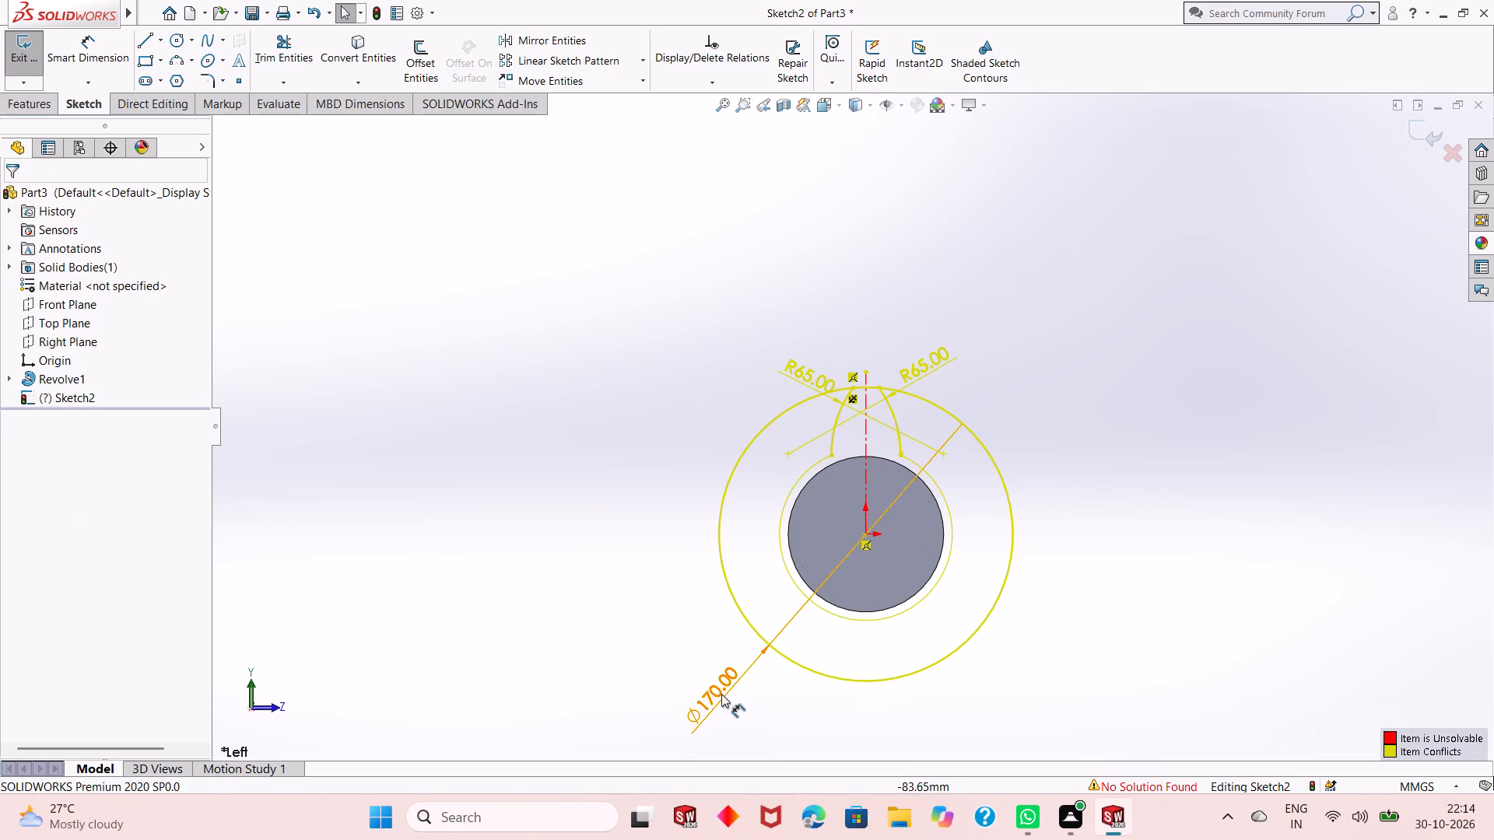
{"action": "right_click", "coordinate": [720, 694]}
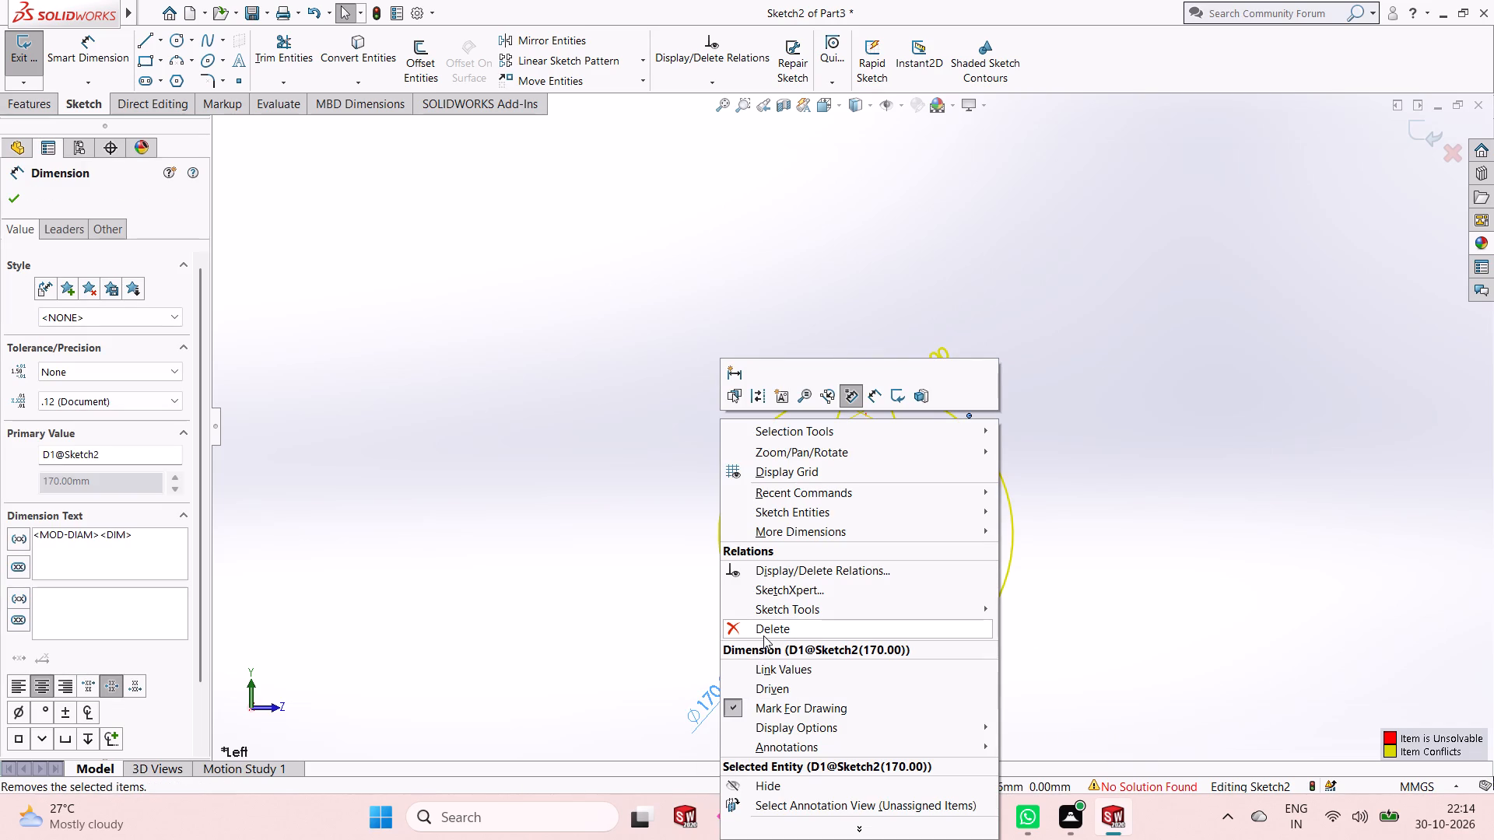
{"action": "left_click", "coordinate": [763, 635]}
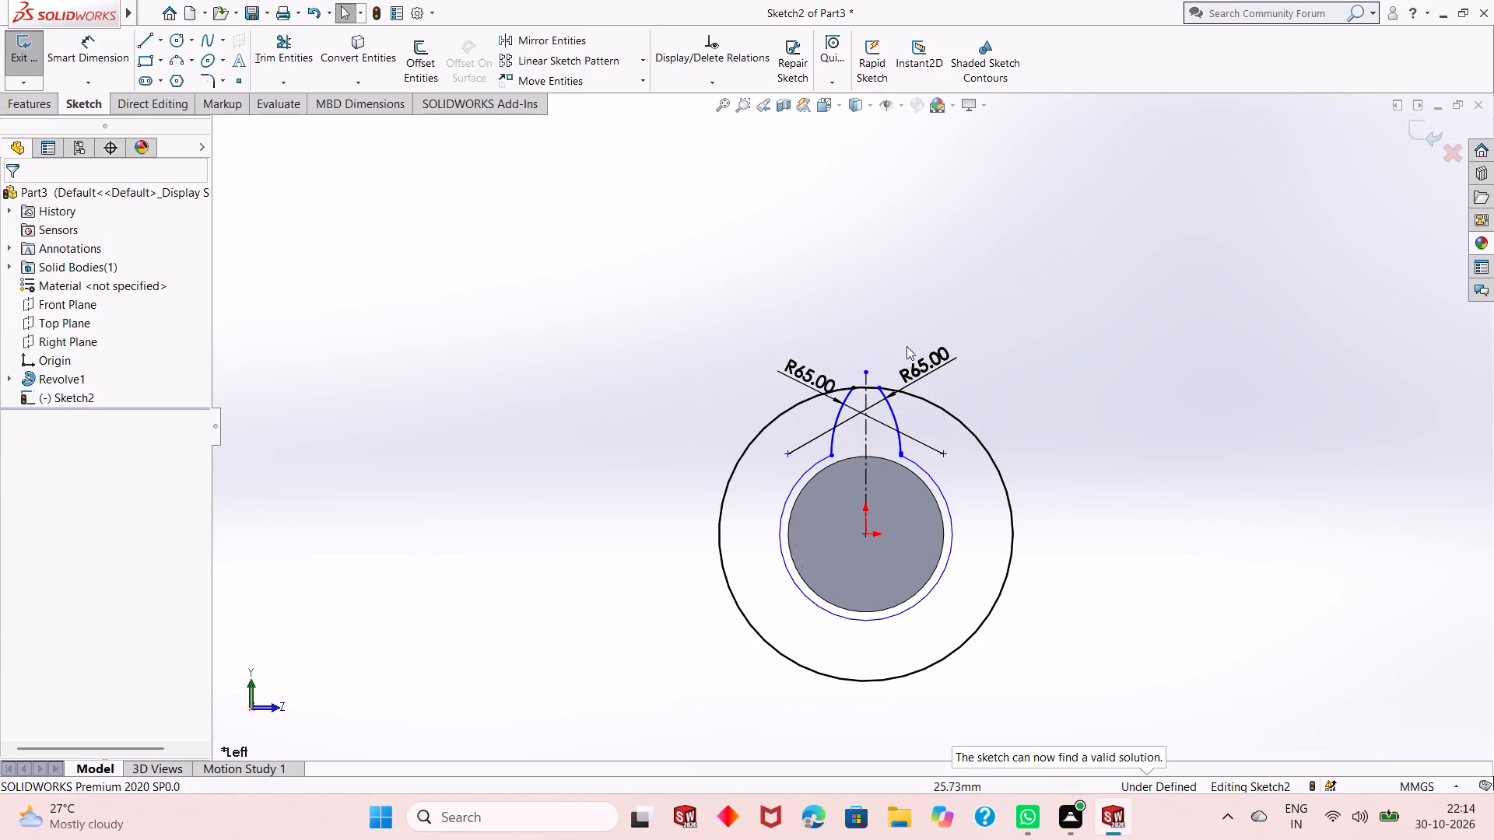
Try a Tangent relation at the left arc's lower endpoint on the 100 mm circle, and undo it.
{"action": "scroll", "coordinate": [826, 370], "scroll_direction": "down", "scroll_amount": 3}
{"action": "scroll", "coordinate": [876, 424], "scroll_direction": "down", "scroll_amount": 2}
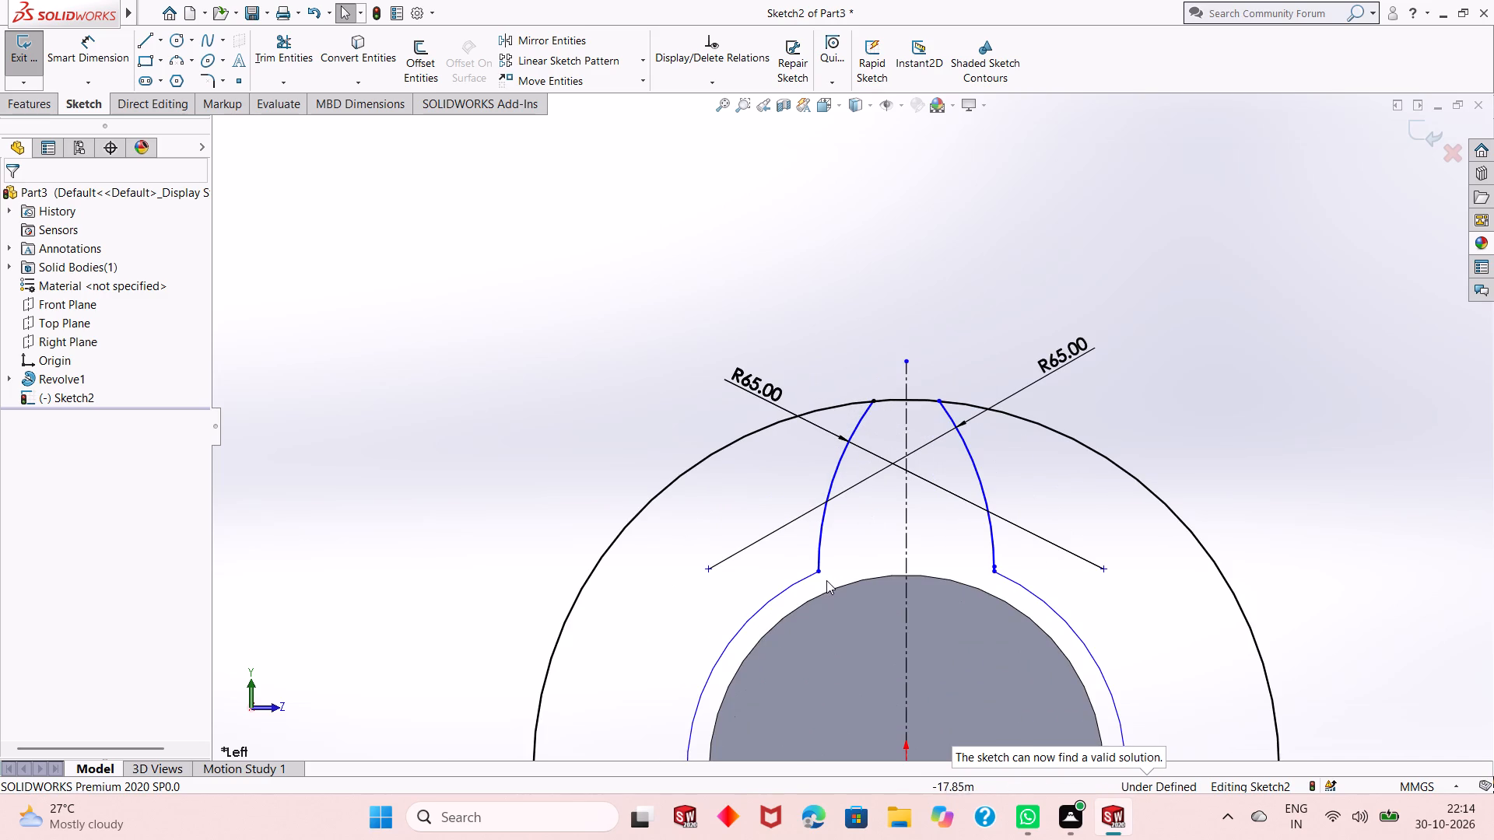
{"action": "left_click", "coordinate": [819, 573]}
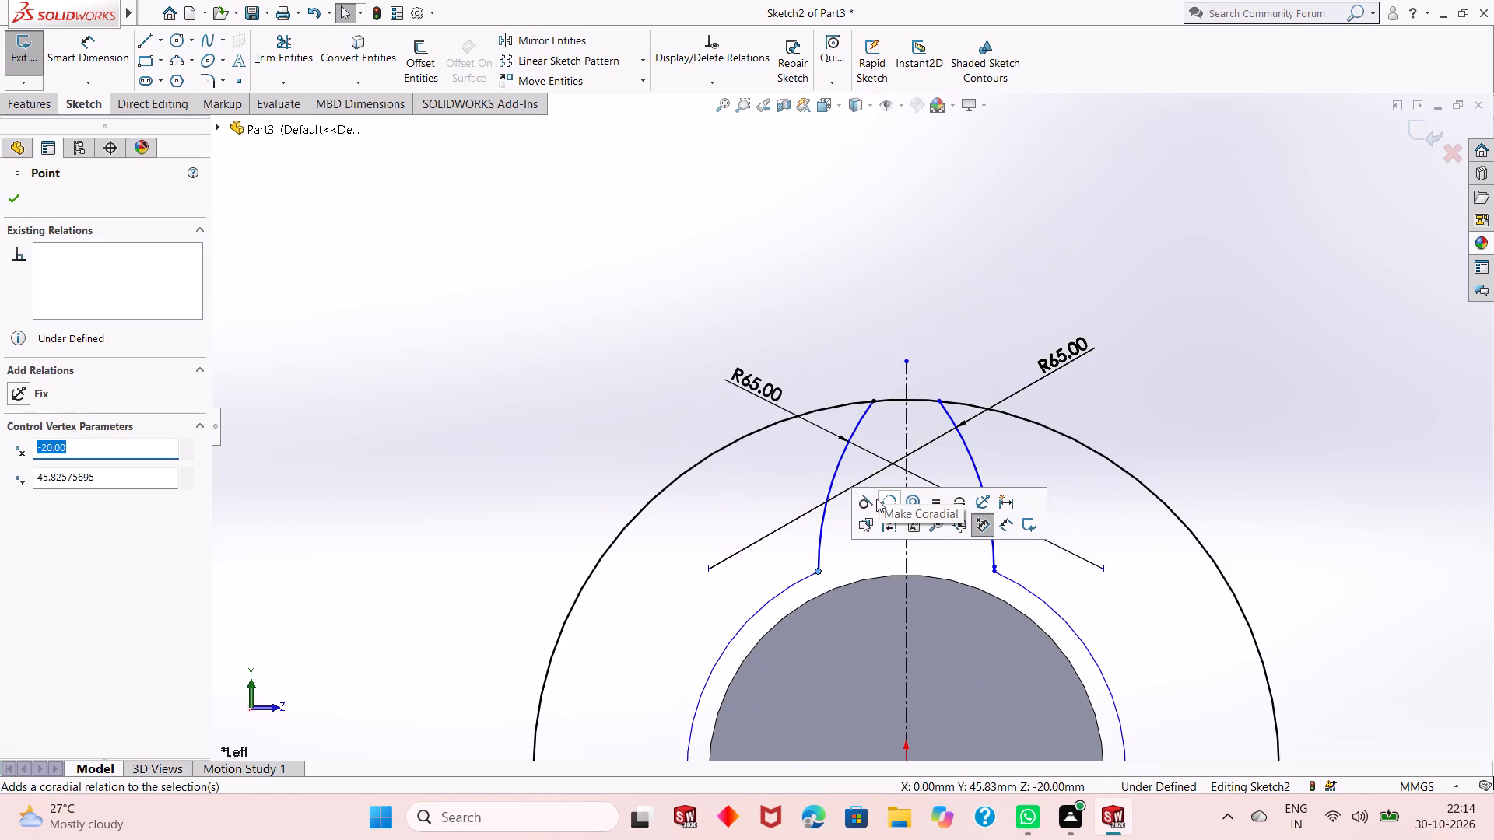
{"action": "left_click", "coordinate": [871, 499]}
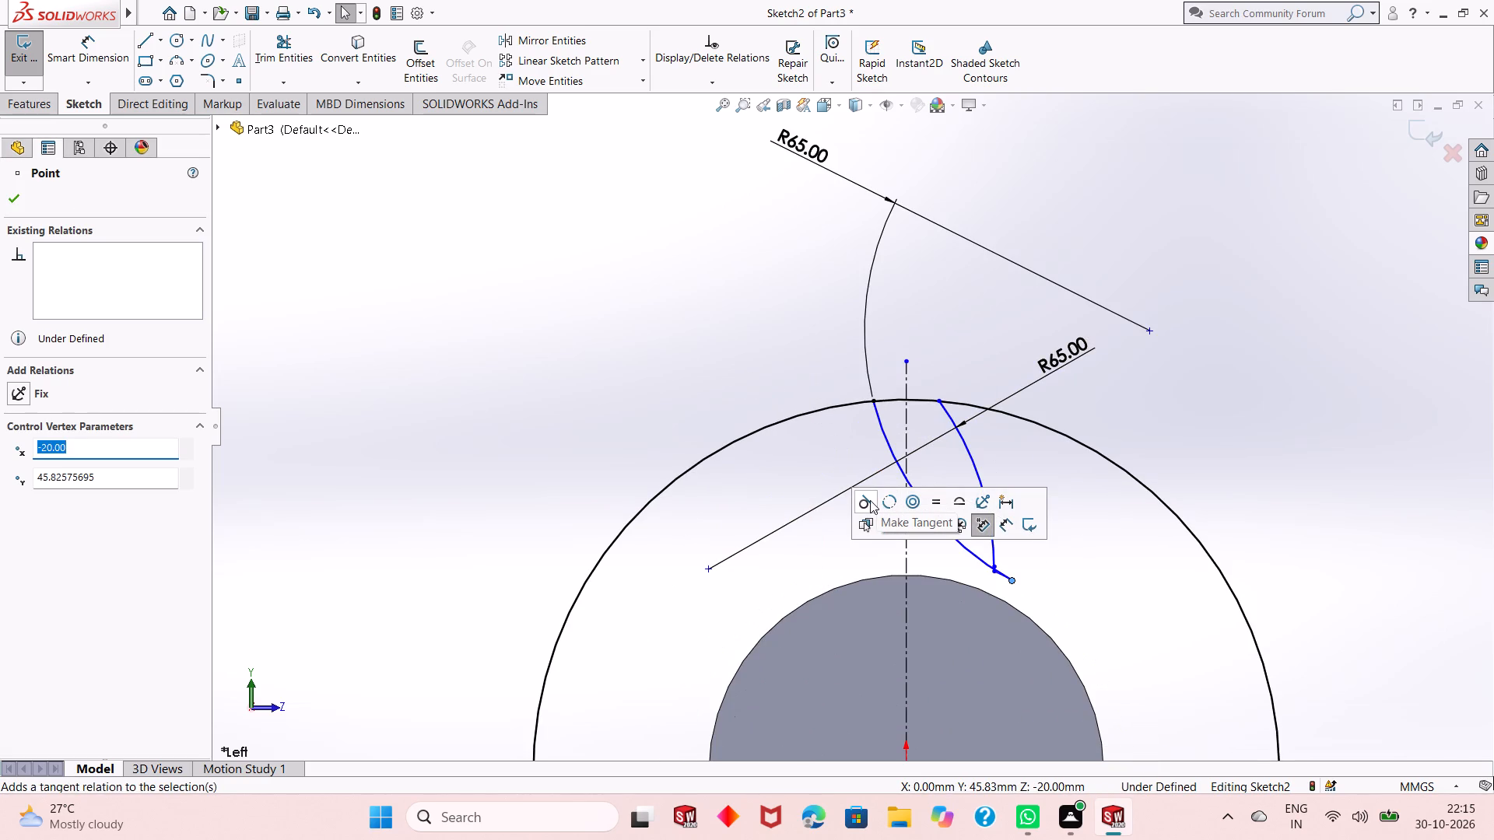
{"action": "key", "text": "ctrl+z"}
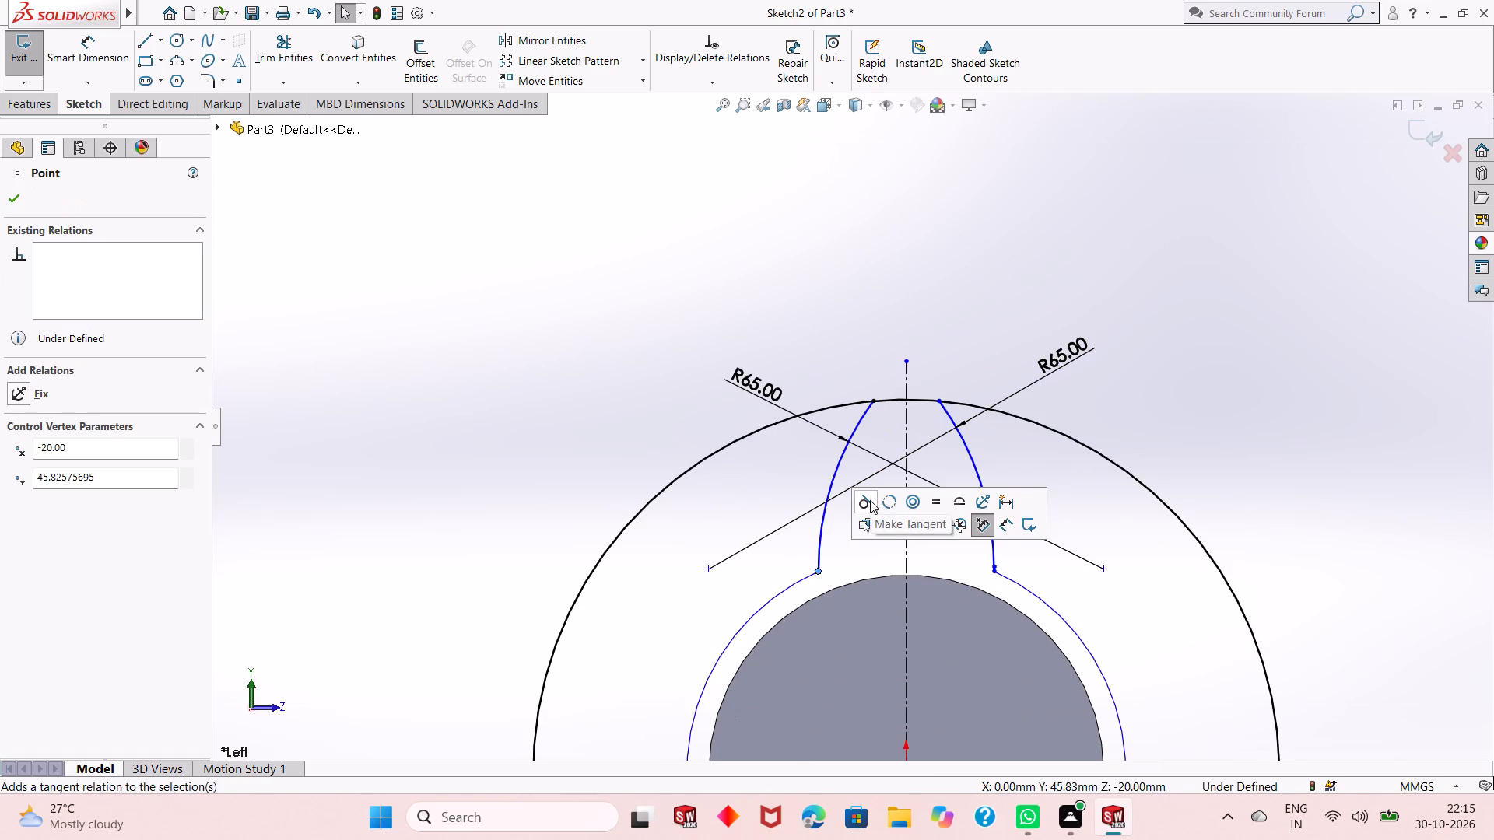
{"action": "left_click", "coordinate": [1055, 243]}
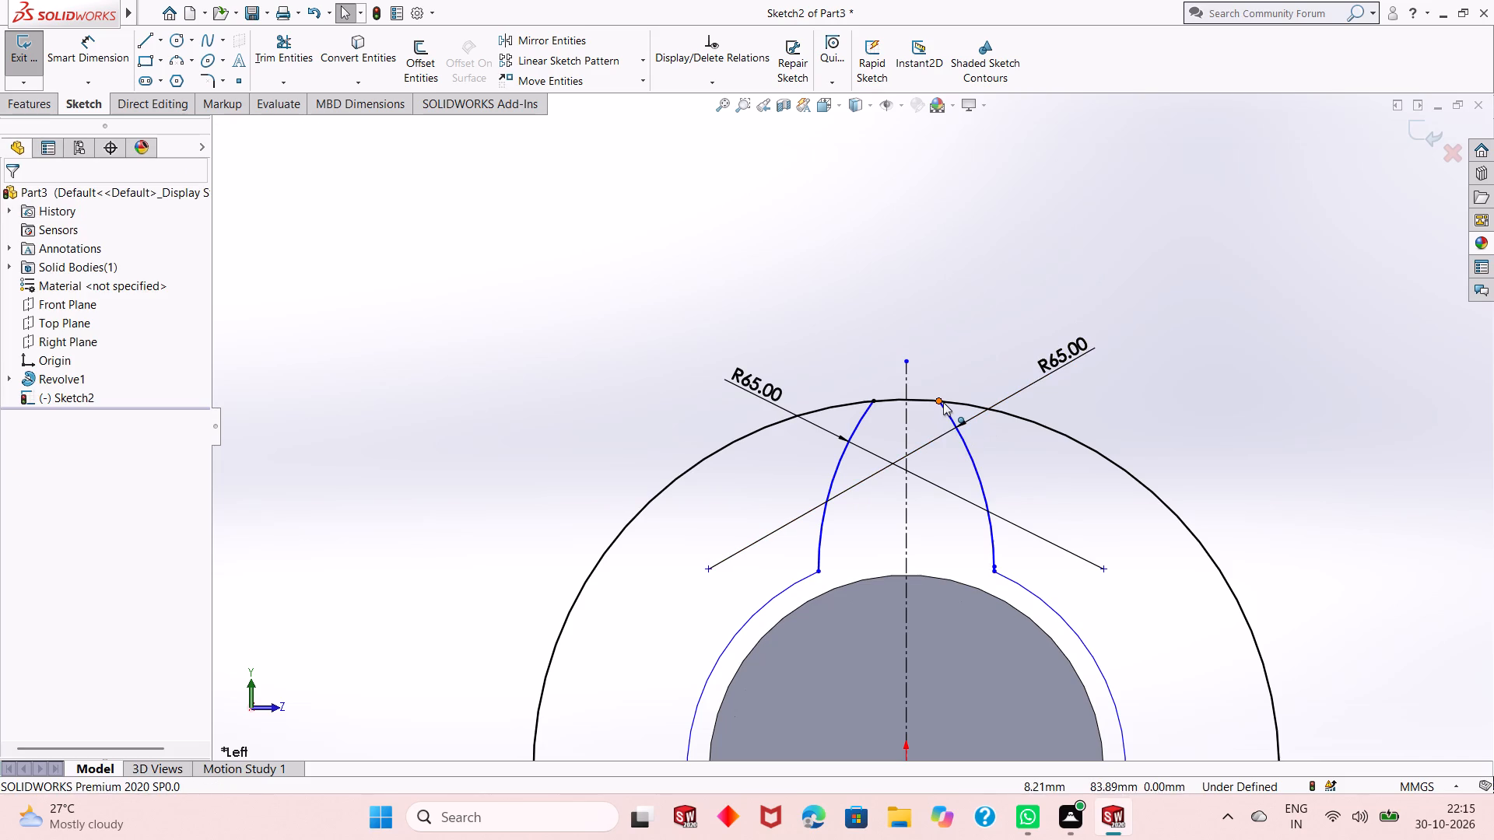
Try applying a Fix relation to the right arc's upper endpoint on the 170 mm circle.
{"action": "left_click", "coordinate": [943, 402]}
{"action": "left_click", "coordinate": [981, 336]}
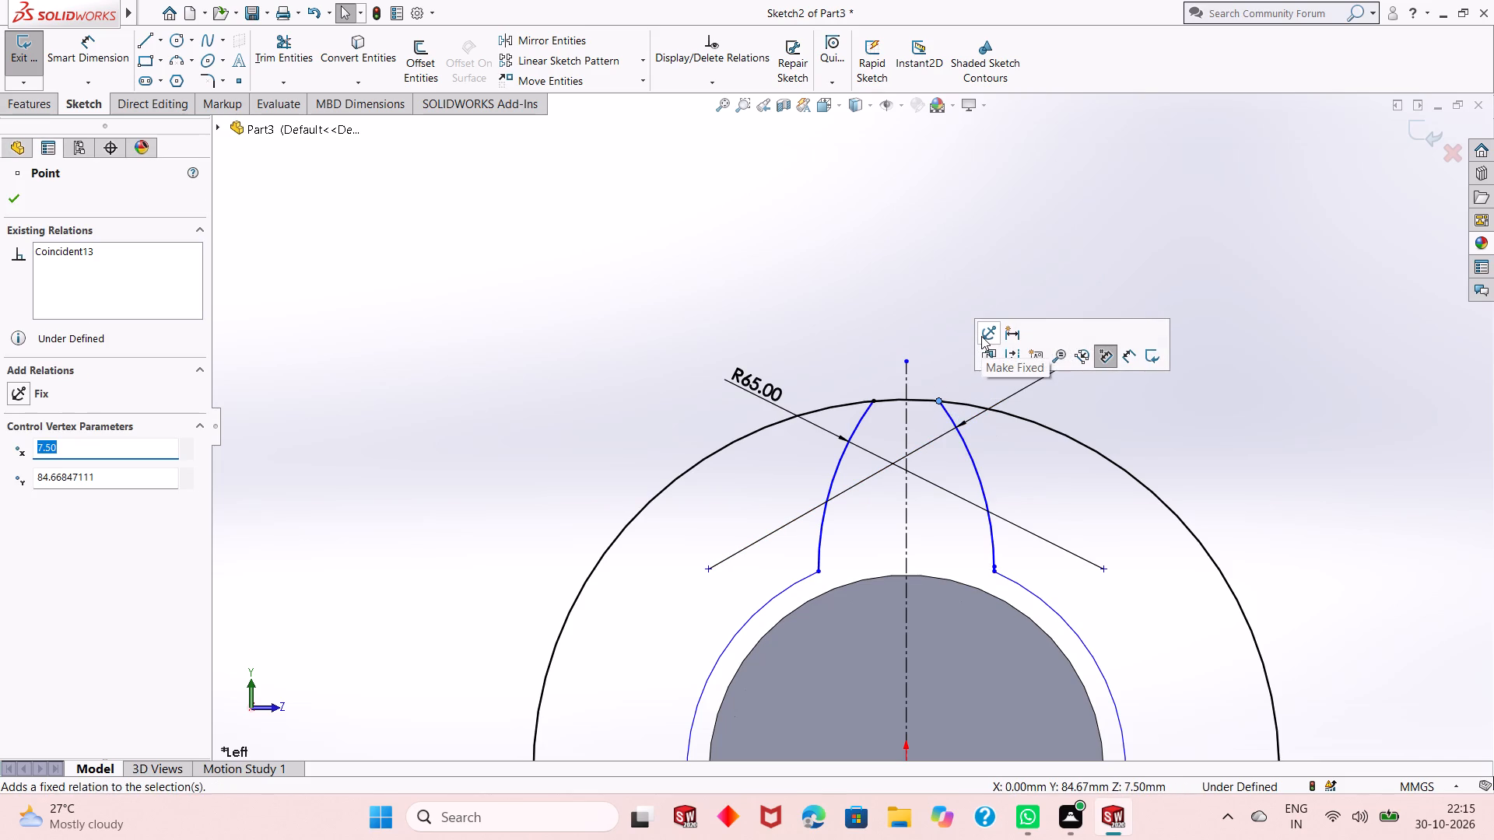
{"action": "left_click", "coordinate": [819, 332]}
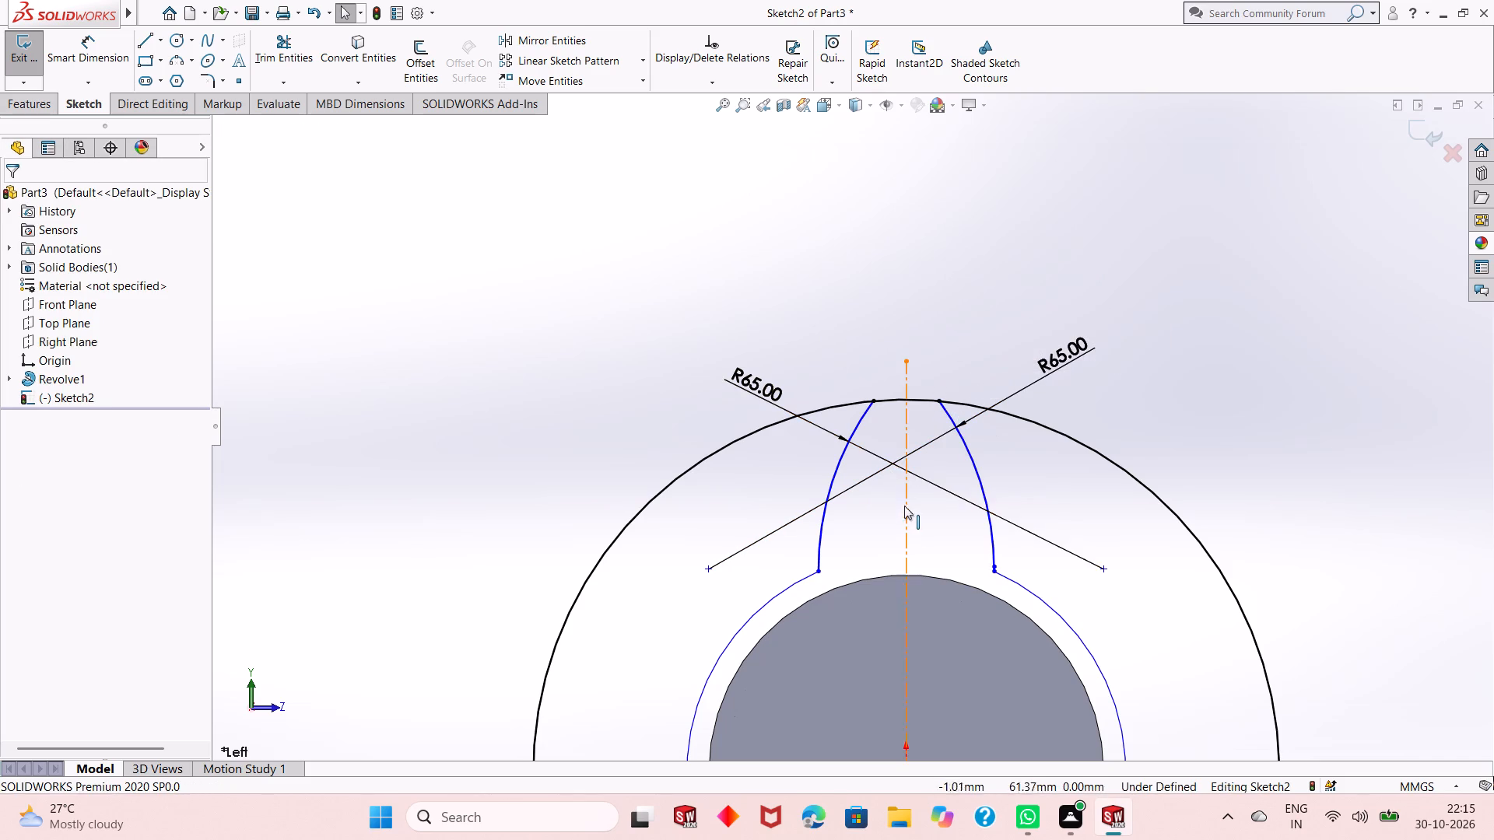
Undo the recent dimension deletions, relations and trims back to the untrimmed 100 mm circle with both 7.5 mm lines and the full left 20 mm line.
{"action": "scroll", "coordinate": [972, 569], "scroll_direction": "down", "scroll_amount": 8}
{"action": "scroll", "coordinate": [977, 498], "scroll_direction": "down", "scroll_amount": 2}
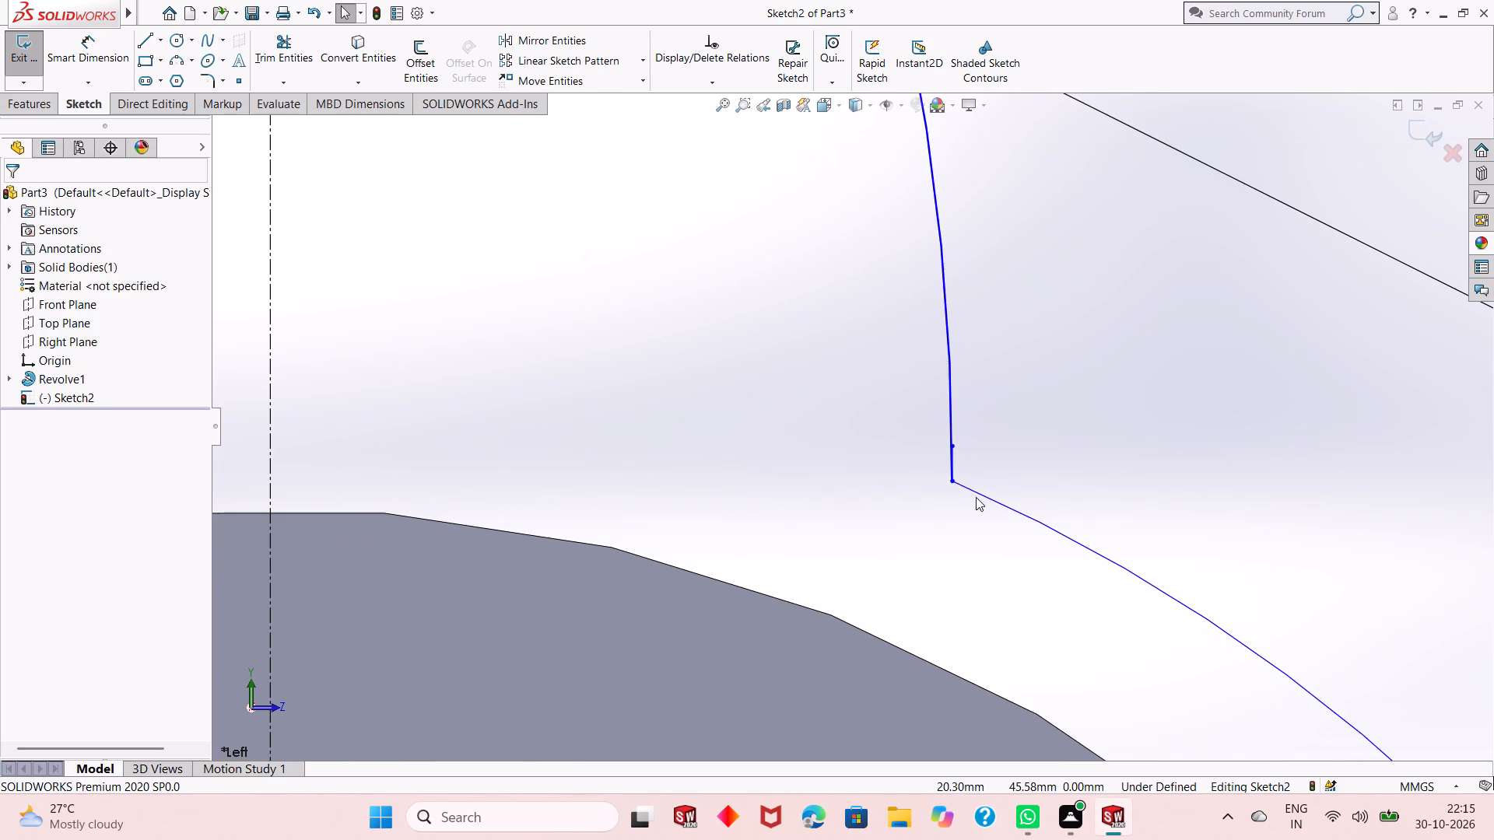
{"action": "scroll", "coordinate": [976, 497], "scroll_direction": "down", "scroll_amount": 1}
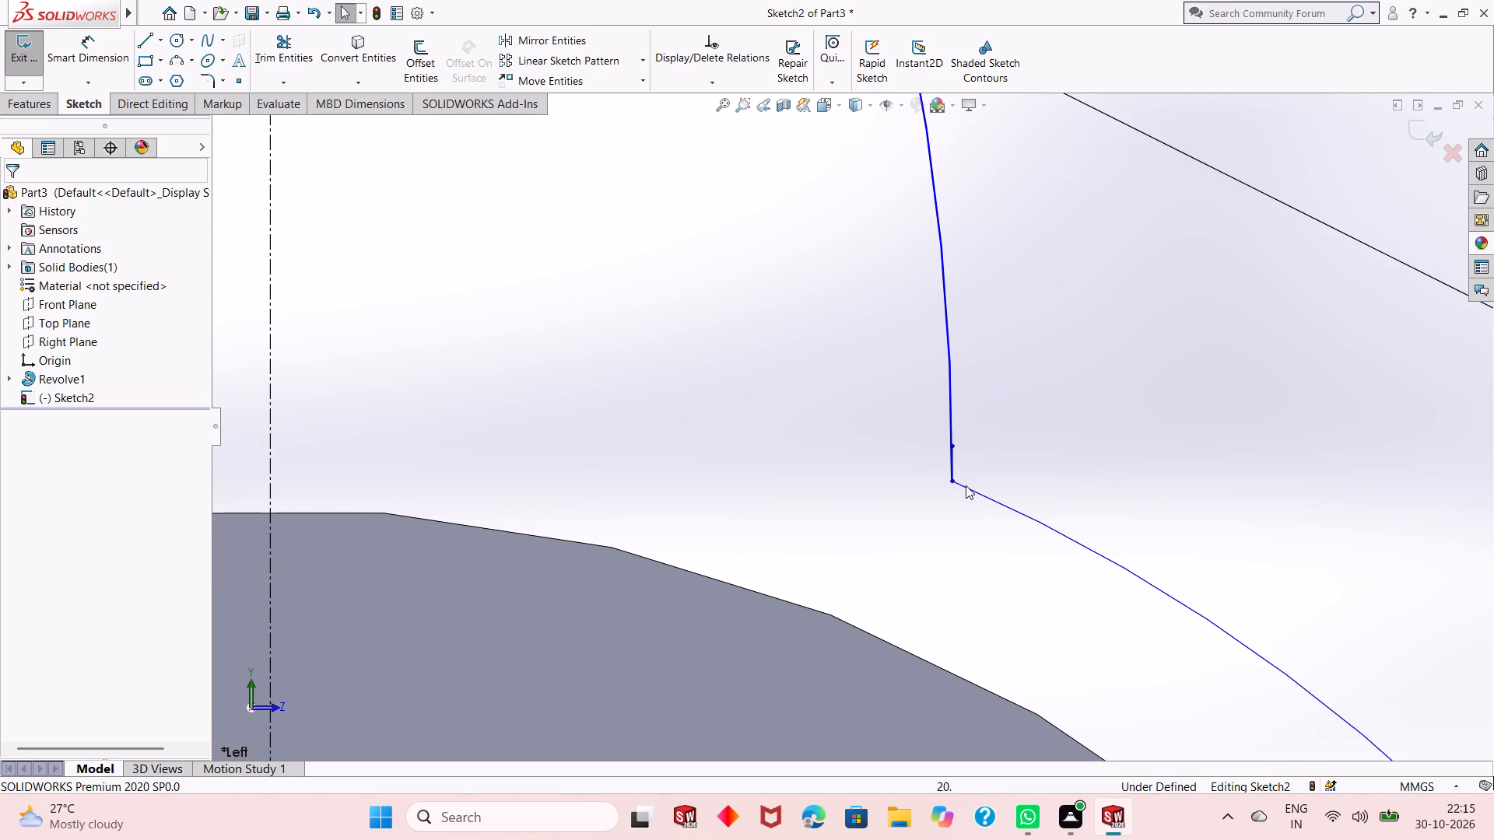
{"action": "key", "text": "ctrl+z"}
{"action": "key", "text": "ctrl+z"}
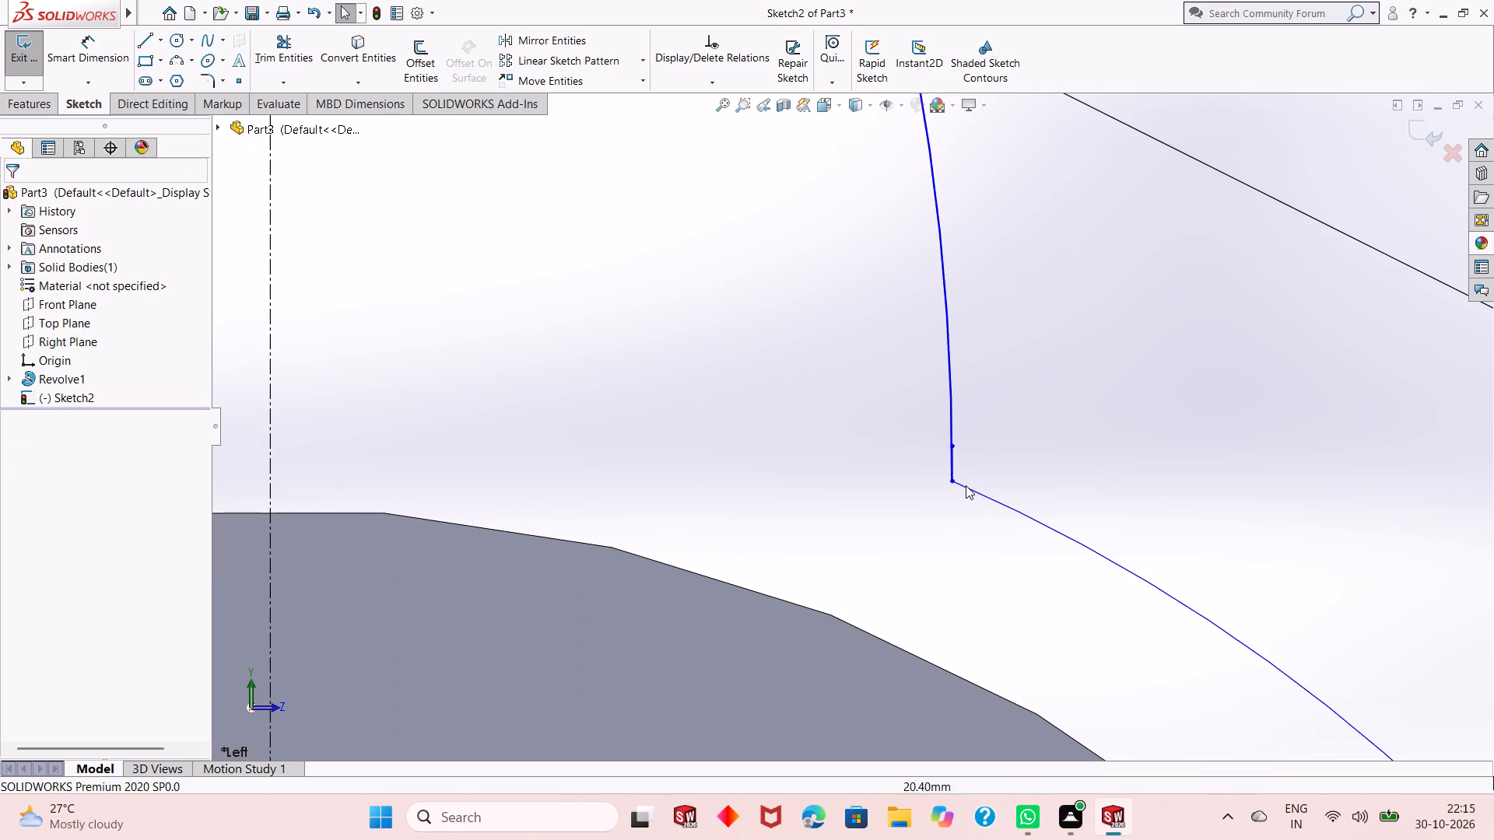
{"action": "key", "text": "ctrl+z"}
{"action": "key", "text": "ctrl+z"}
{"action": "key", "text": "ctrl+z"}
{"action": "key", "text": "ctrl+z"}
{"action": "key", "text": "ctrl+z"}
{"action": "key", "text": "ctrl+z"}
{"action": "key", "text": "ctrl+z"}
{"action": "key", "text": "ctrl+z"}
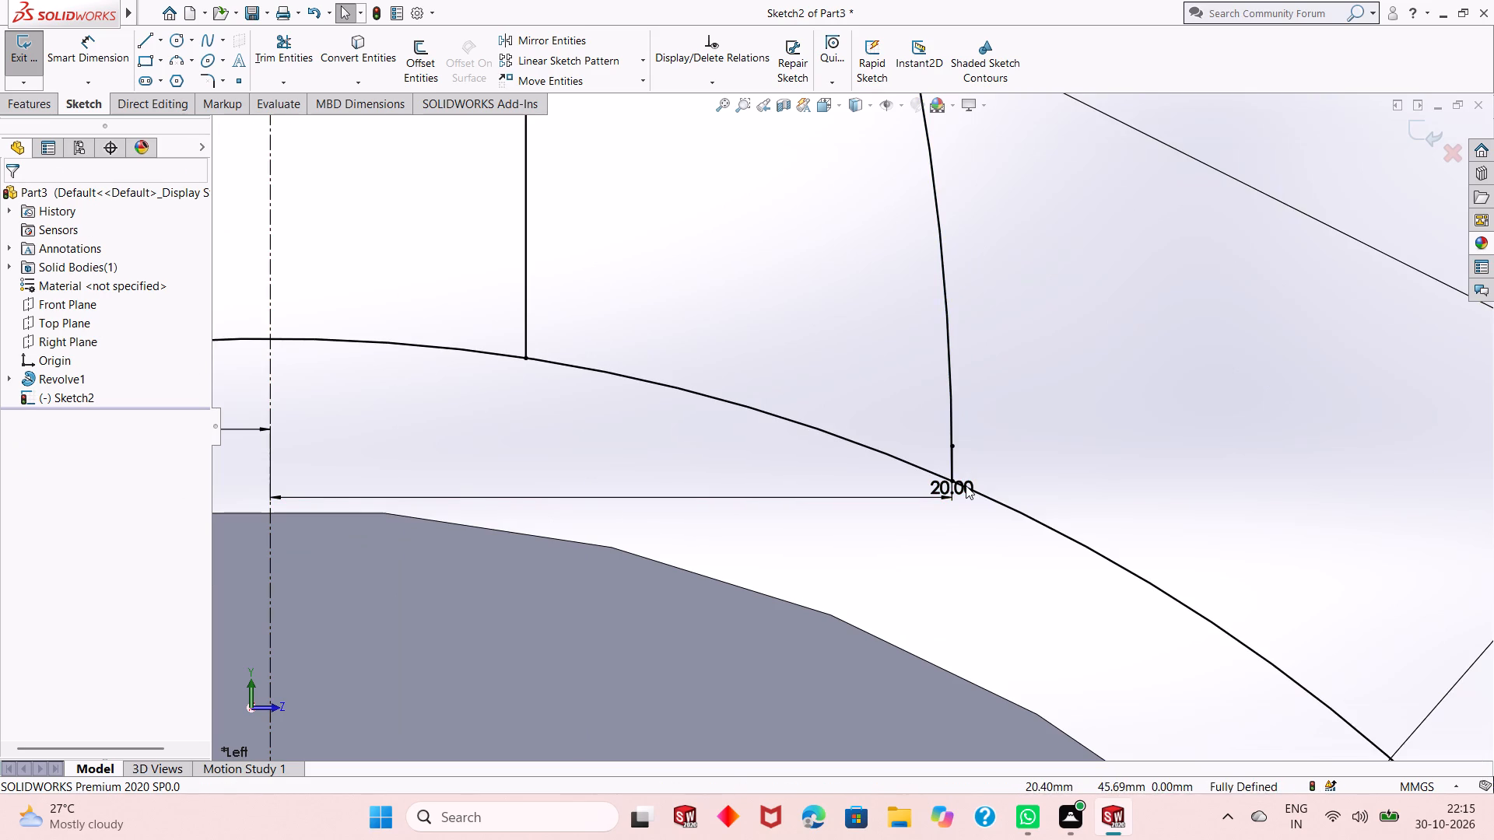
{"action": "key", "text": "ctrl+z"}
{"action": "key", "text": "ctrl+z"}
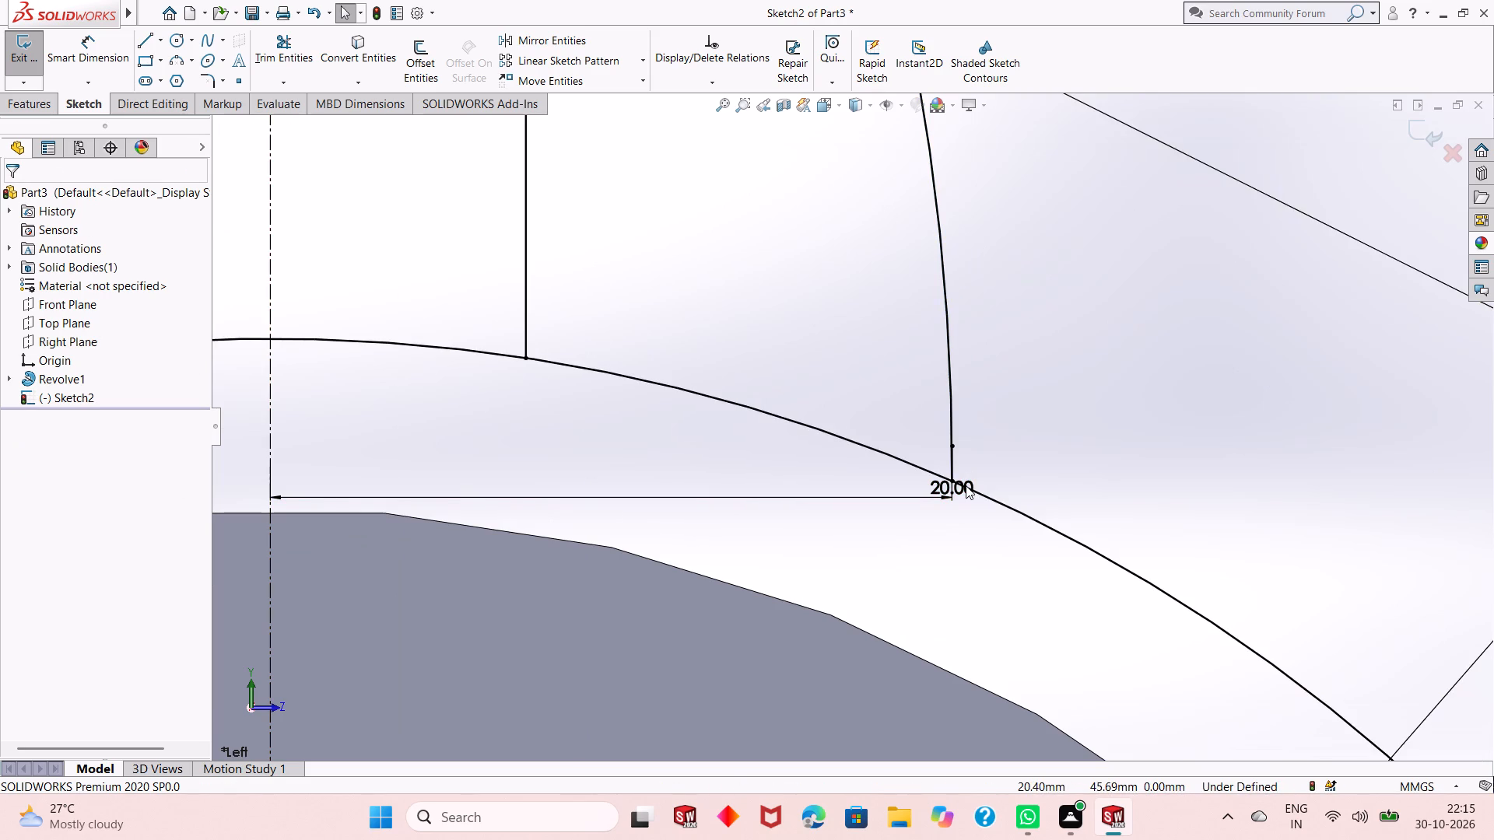
Trim away the whole left 20 mm line, including its short stub beside the left arc's lower end.
{"action": "scroll", "coordinate": [743, 462], "scroll_direction": "up", "scroll_amount": 8}
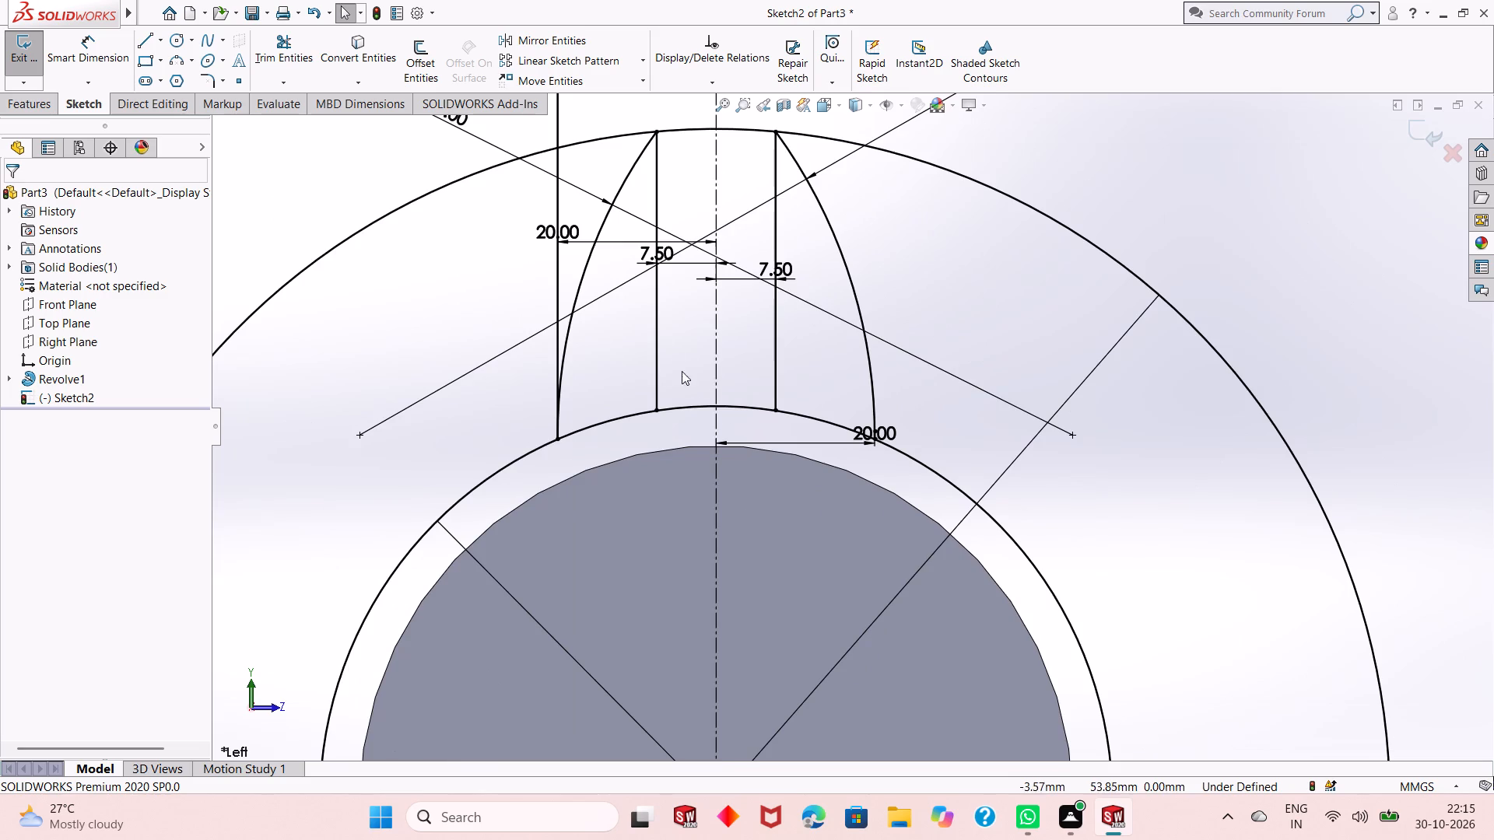
{"action": "scroll", "coordinate": [648, 319], "scroll_direction": "up", "scroll_amount": 1}
{"action": "scroll", "coordinate": [664, 278], "scroll_direction": "down", "scroll_amount": 1}
{"action": "scroll", "coordinate": [665, 278], "scroll_direction": "up", "scroll_amount": 1}
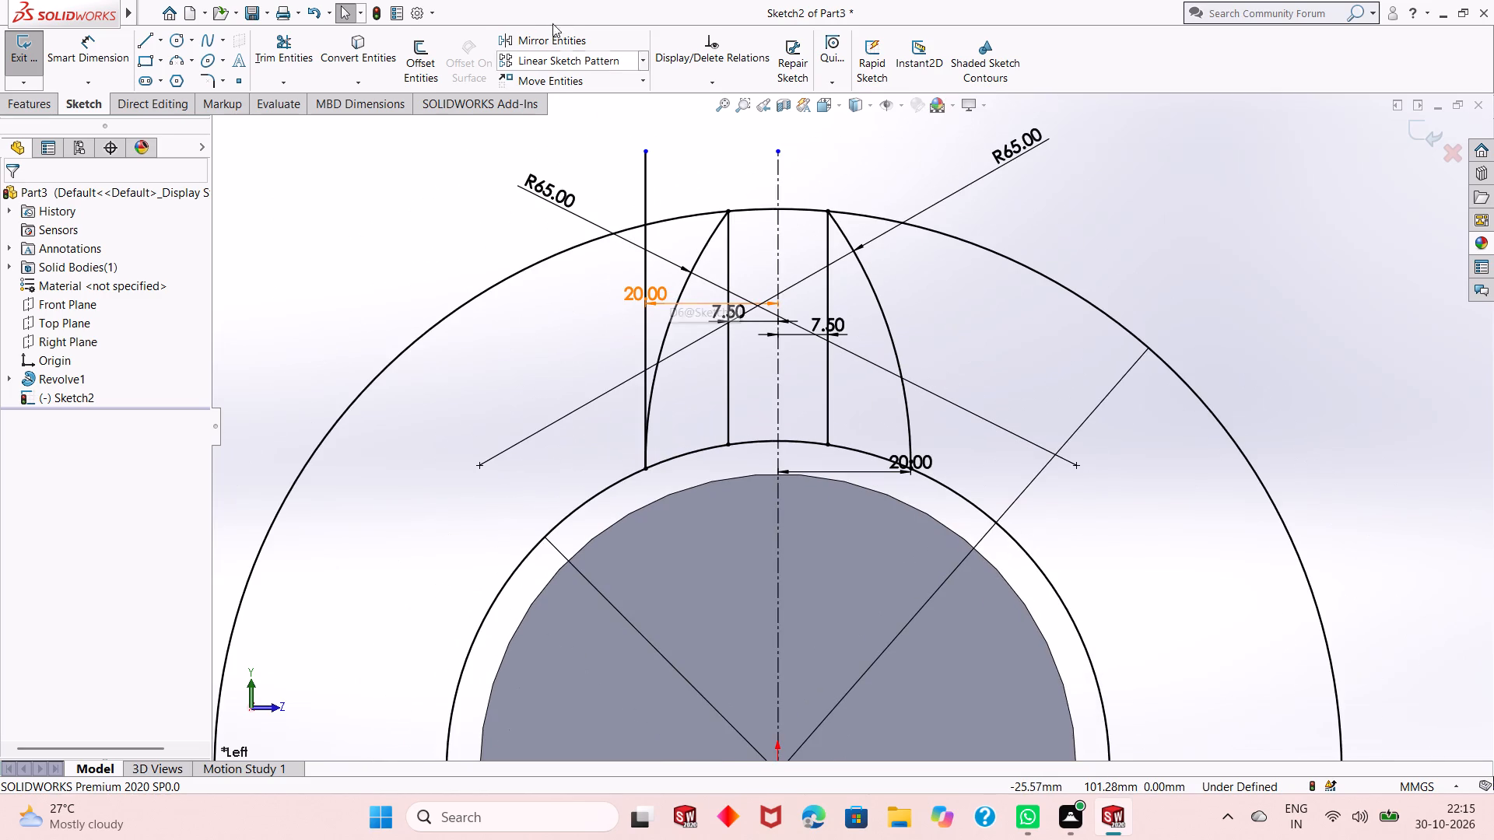
{"action": "left_click", "coordinate": [296, 46]}
{"action": "left_click", "coordinate": [649, 197]}
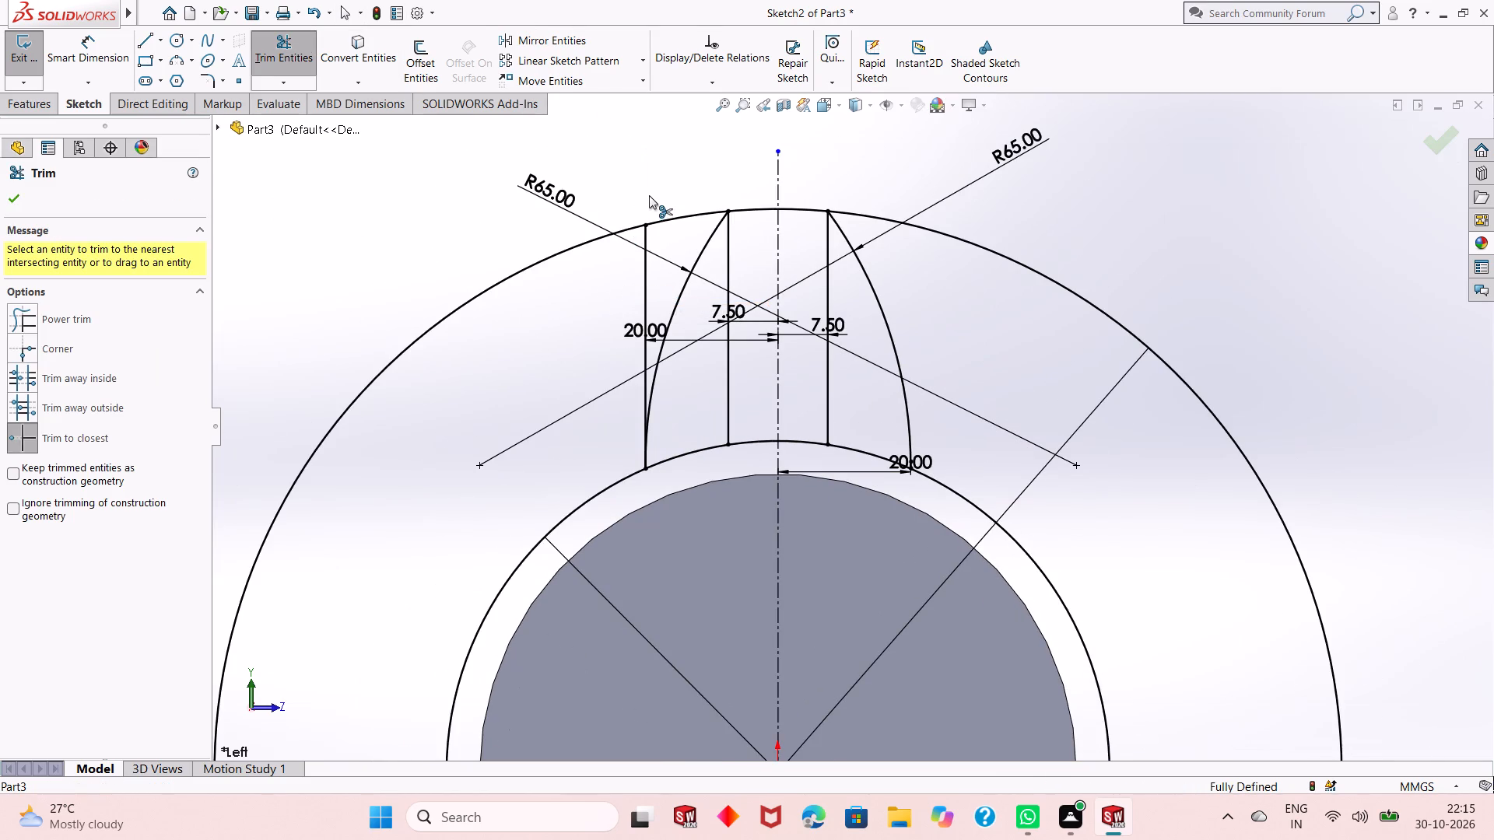
{"action": "left_click", "coordinate": [644, 289]}
{"action": "scroll", "coordinate": [639, 514], "scroll_direction": "down", "scroll_amount": 2}
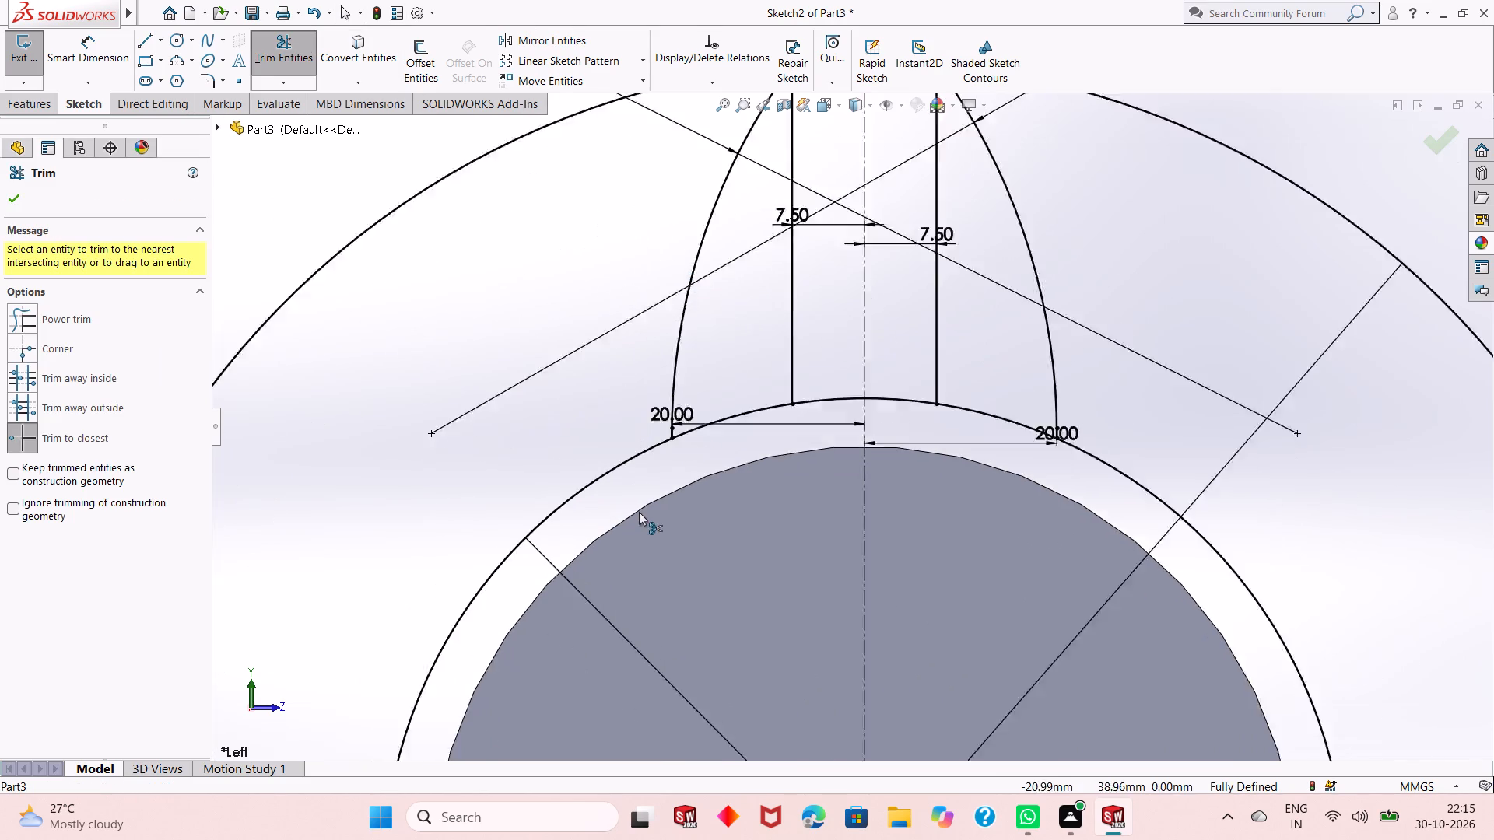
{"action": "scroll", "coordinate": [639, 512], "scroll_direction": "down", "scroll_amount": 5}
{"action": "scroll", "coordinate": [849, 316], "scroll_direction": "down", "scroll_amount": 10}
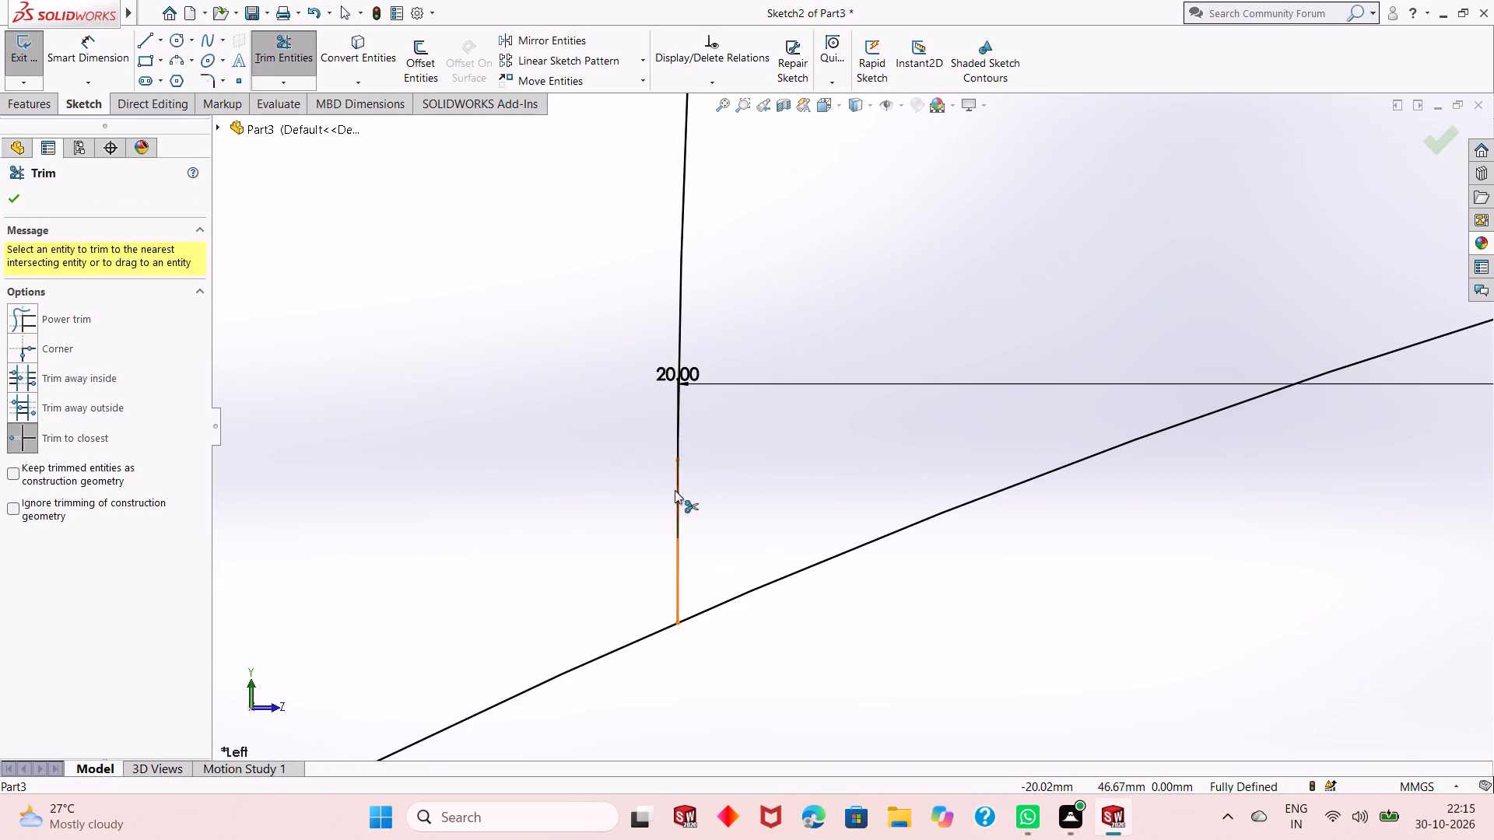
{"action": "left_click", "coordinate": [675, 490]}
{"action": "scroll", "coordinate": [675, 509], "scroll_direction": "up", "scroll_amount": 16}
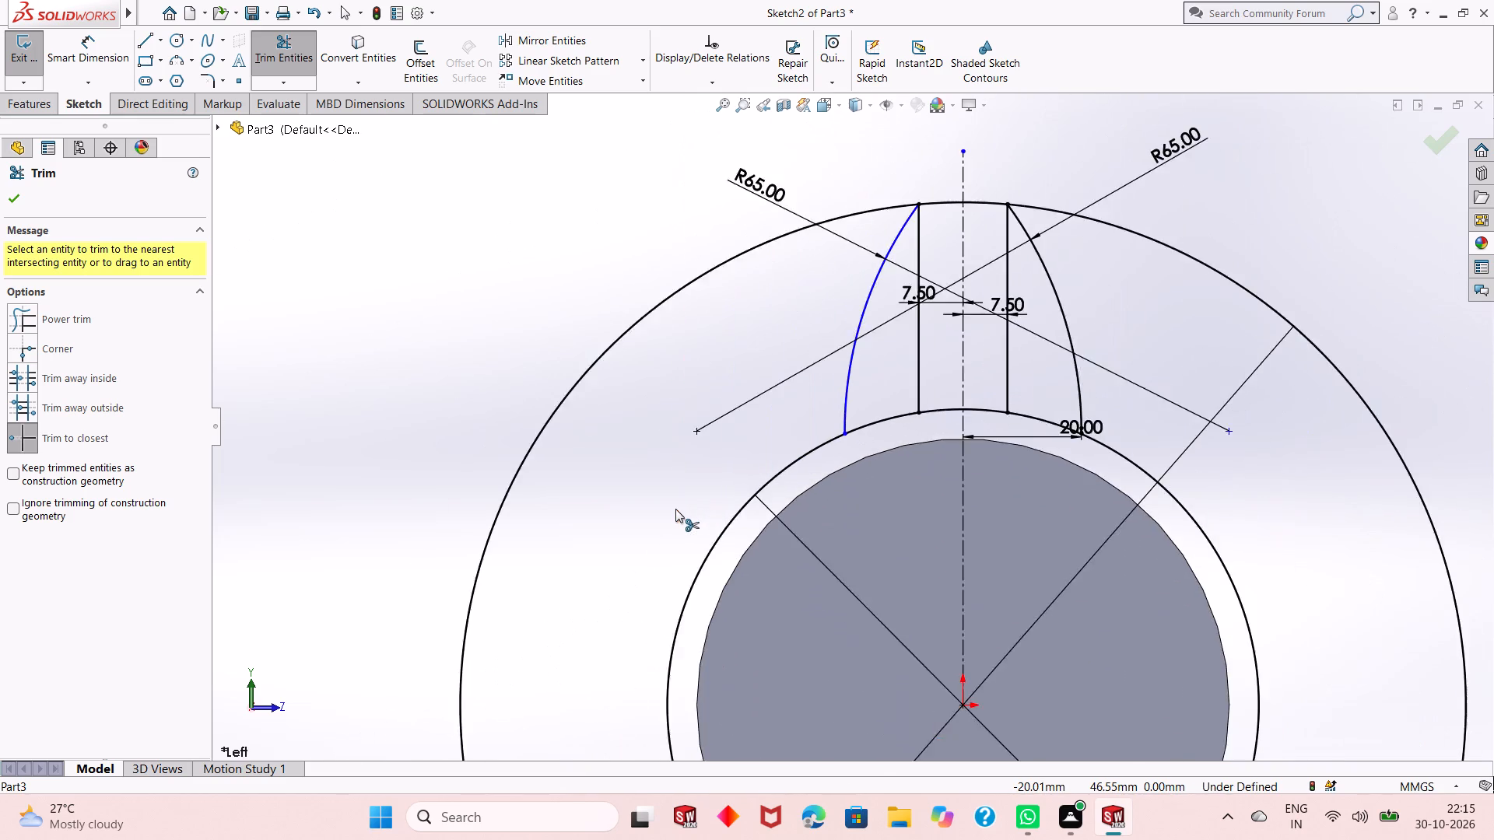
Trim away the remaining stub of the right 20 mm line at the right arc's lower end.
{"action": "scroll", "coordinate": [675, 509], "scroll_direction": "up", "scroll_amount": 4}
{"action": "scroll", "coordinate": [882, 404], "scroll_direction": "down", "scroll_amount": 3}
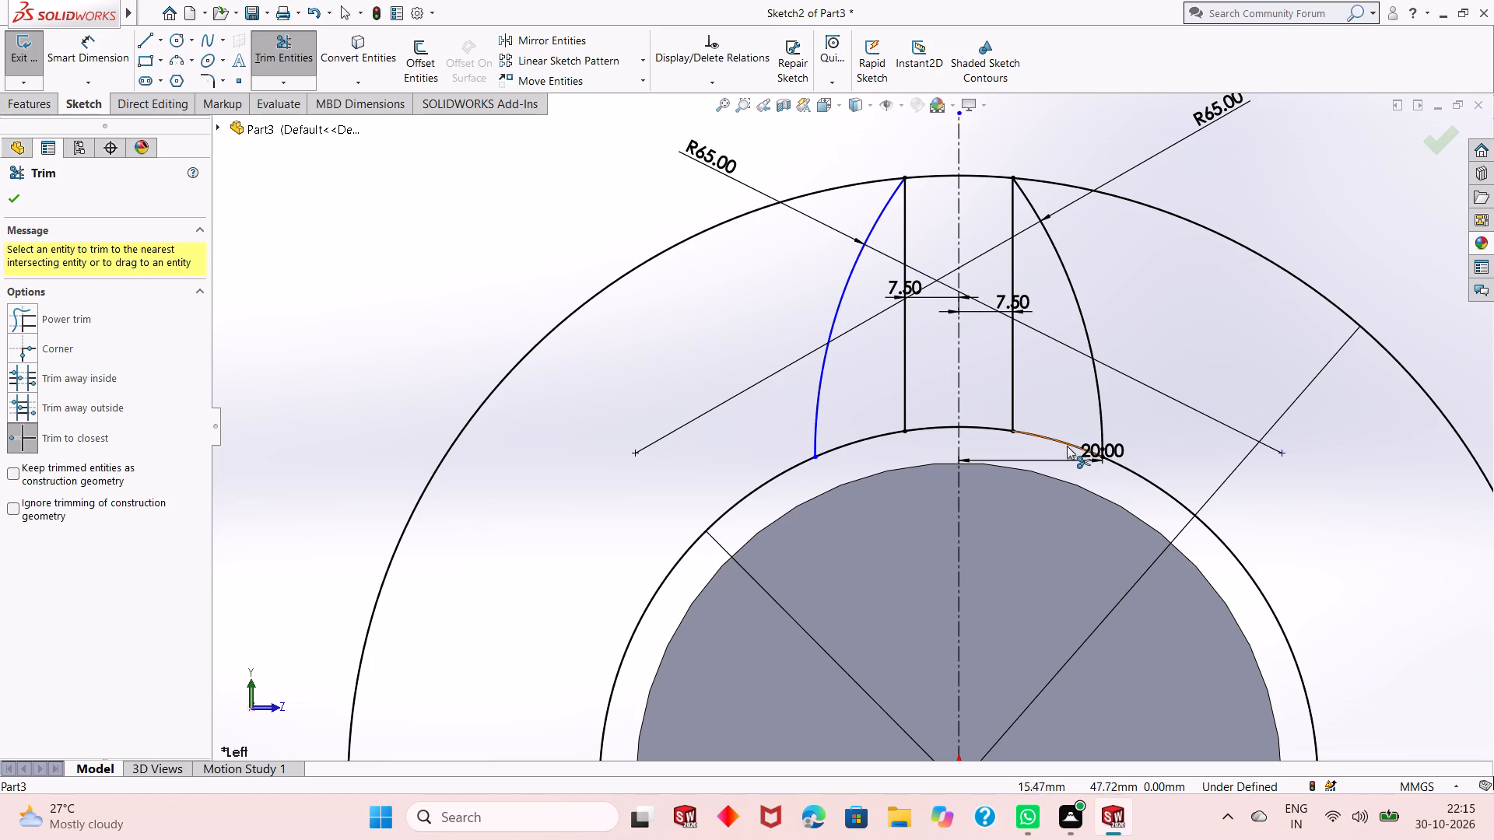
{"action": "scroll", "coordinate": [1114, 433], "scroll_direction": "down", "scroll_amount": 3}
{"action": "scroll", "coordinate": [1064, 475], "scroll_direction": "down", "scroll_amount": 5}
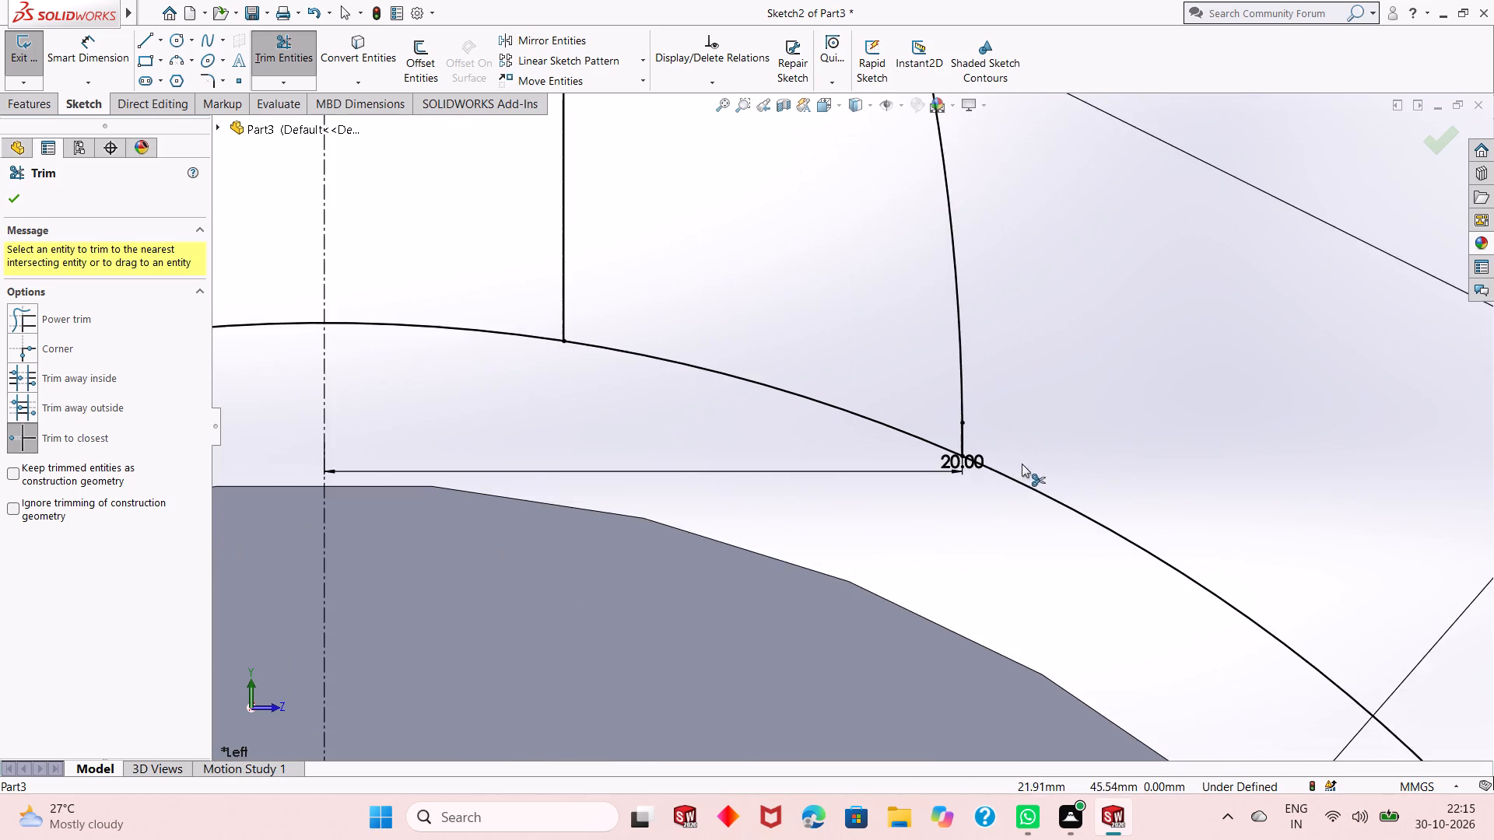
{"action": "scroll", "coordinate": [990, 452], "scroll_direction": "down", "scroll_amount": 2}
{"action": "scroll", "coordinate": [854, 411], "scroll_direction": "down", "scroll_amount": 3}
{"action": "scroll", "coordinate": [966, 418], "scroll_direction": "down", "scroll_amount": 4}
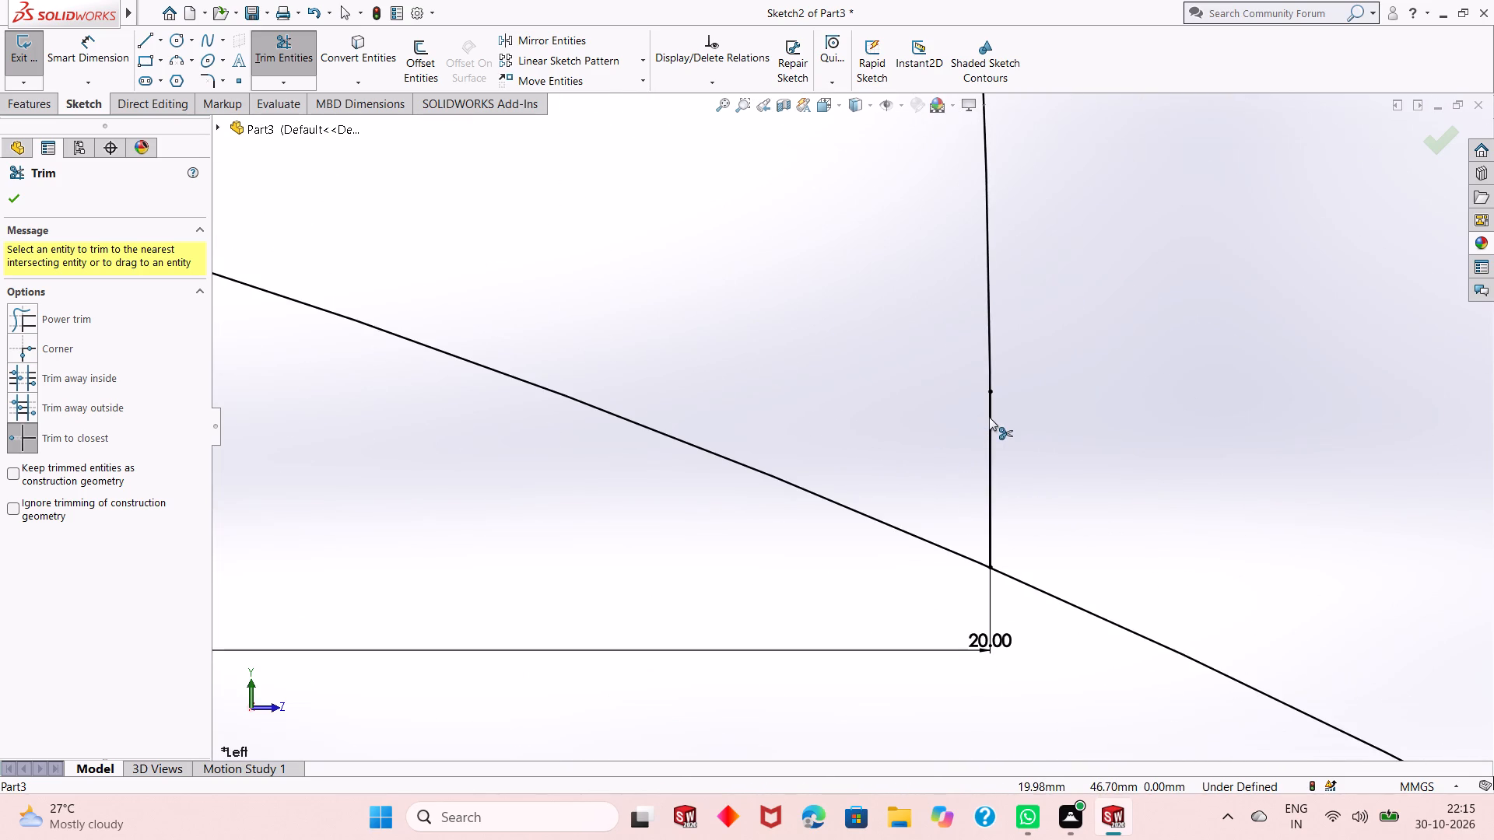
{"action": "left_click", "coordinate": [989, 417]}
{"action": "key", "text": "Escape"}
{"action": "key", "text": "Escape"}
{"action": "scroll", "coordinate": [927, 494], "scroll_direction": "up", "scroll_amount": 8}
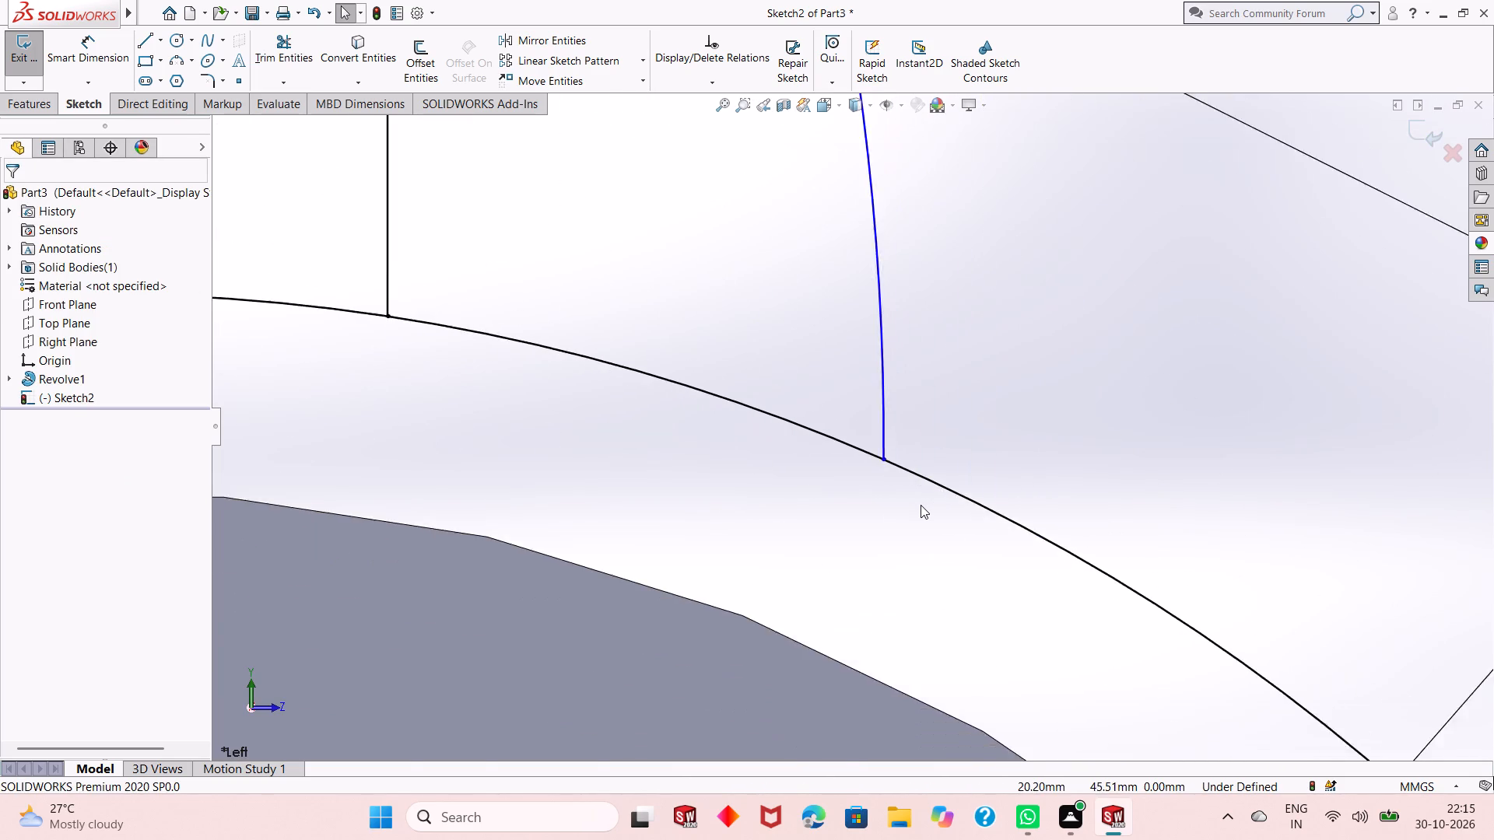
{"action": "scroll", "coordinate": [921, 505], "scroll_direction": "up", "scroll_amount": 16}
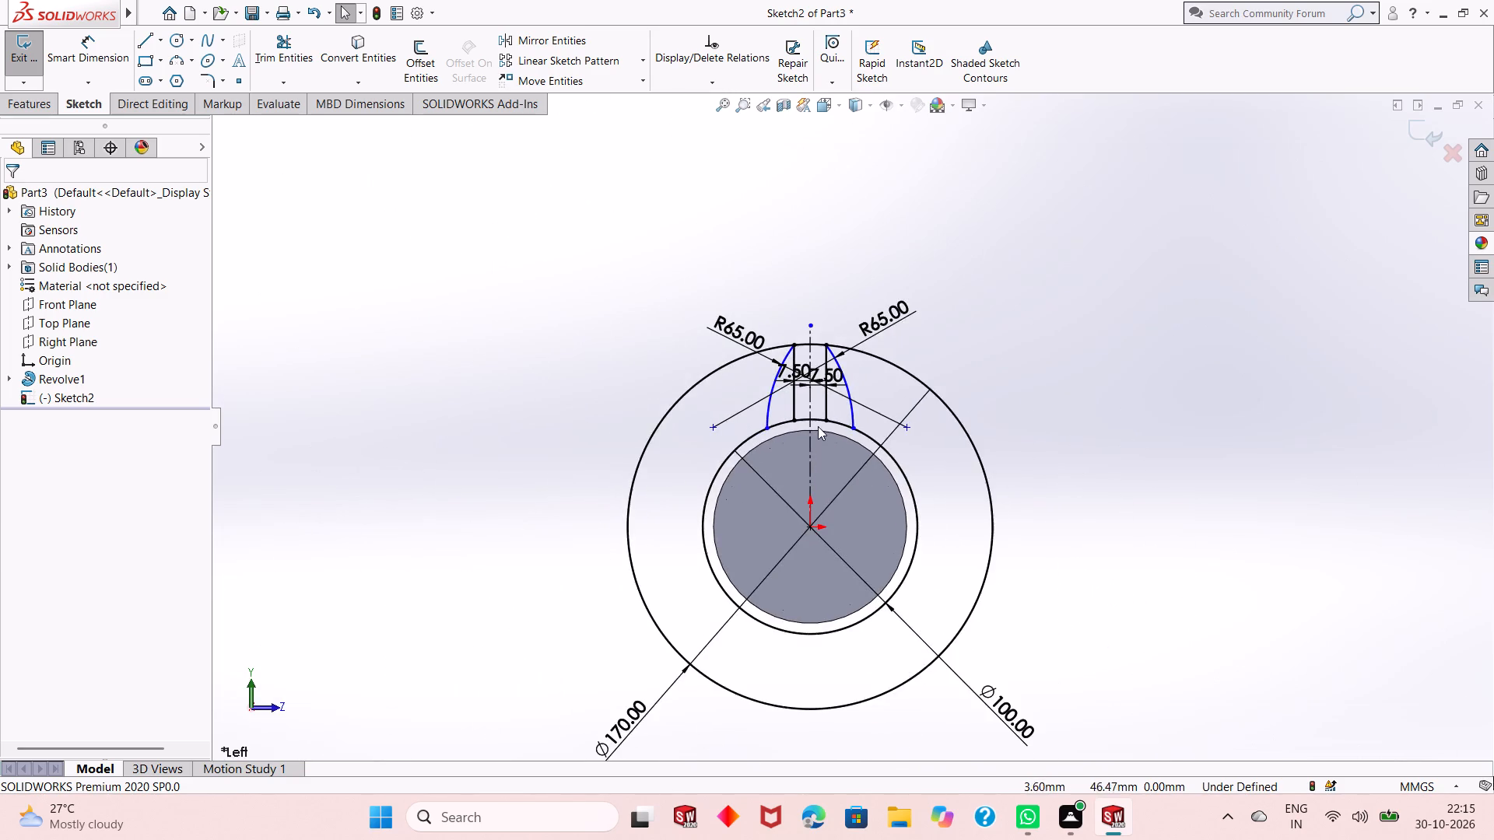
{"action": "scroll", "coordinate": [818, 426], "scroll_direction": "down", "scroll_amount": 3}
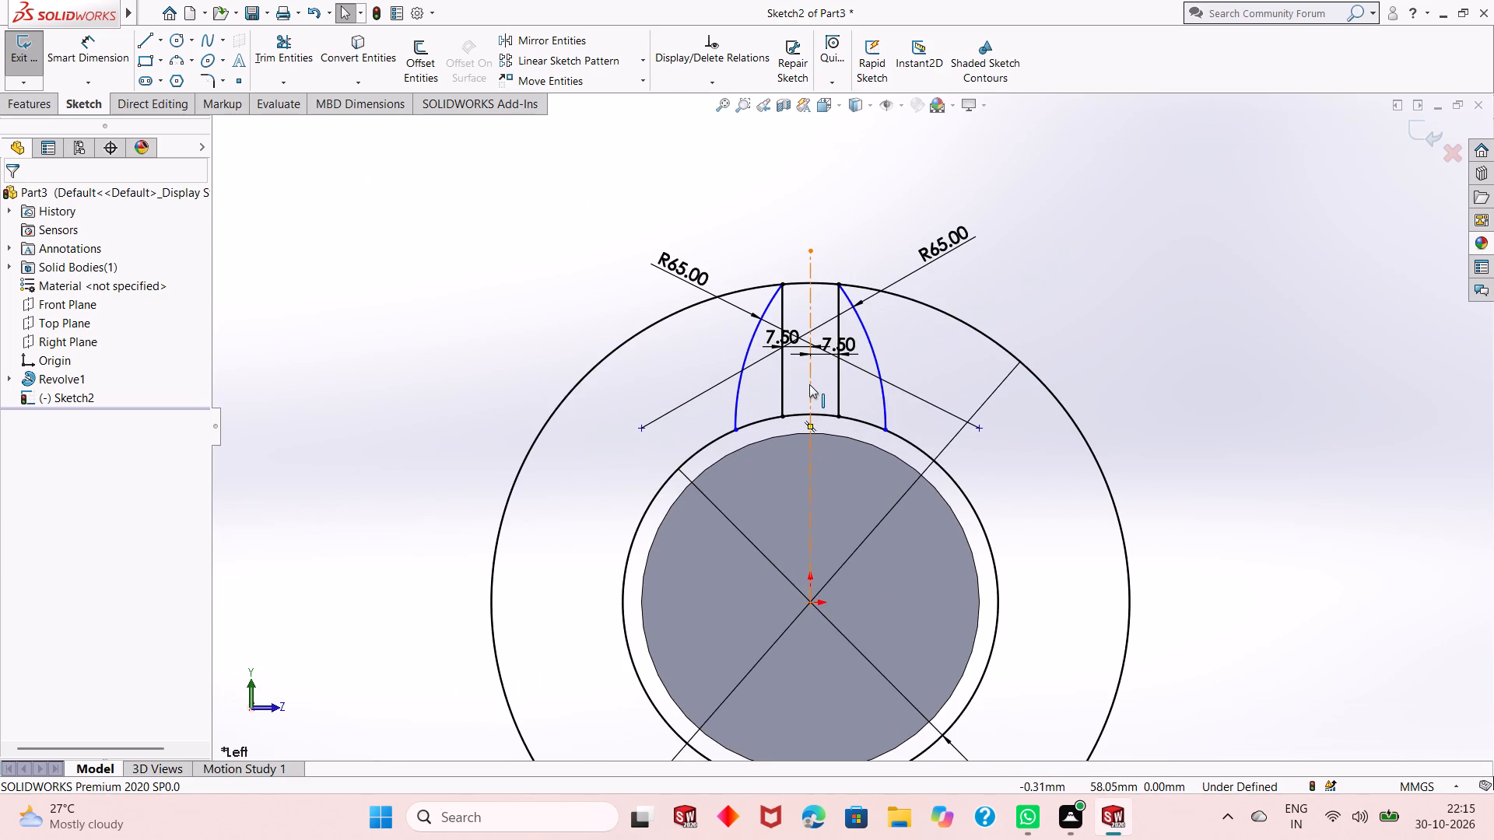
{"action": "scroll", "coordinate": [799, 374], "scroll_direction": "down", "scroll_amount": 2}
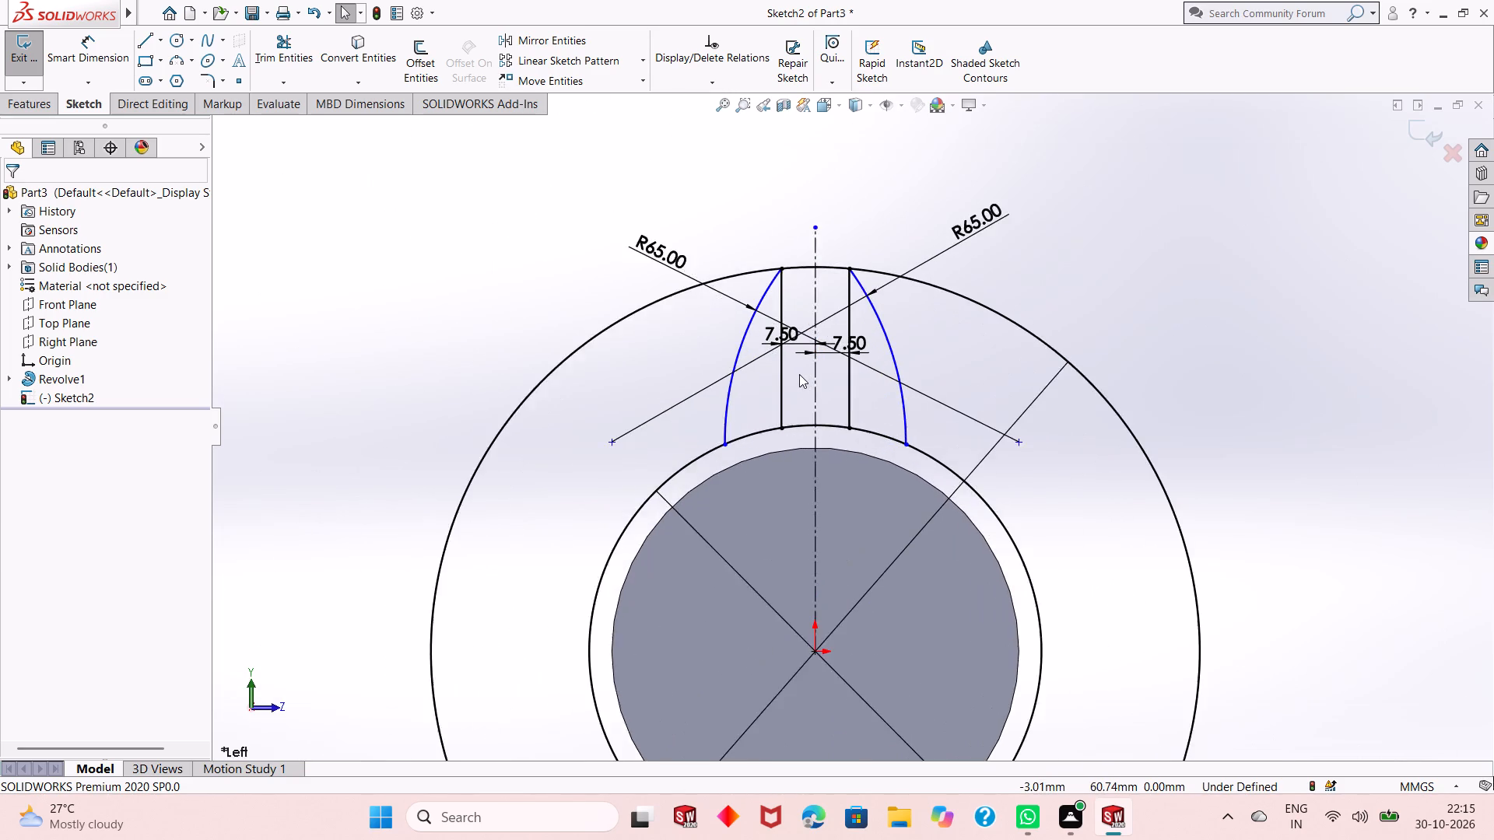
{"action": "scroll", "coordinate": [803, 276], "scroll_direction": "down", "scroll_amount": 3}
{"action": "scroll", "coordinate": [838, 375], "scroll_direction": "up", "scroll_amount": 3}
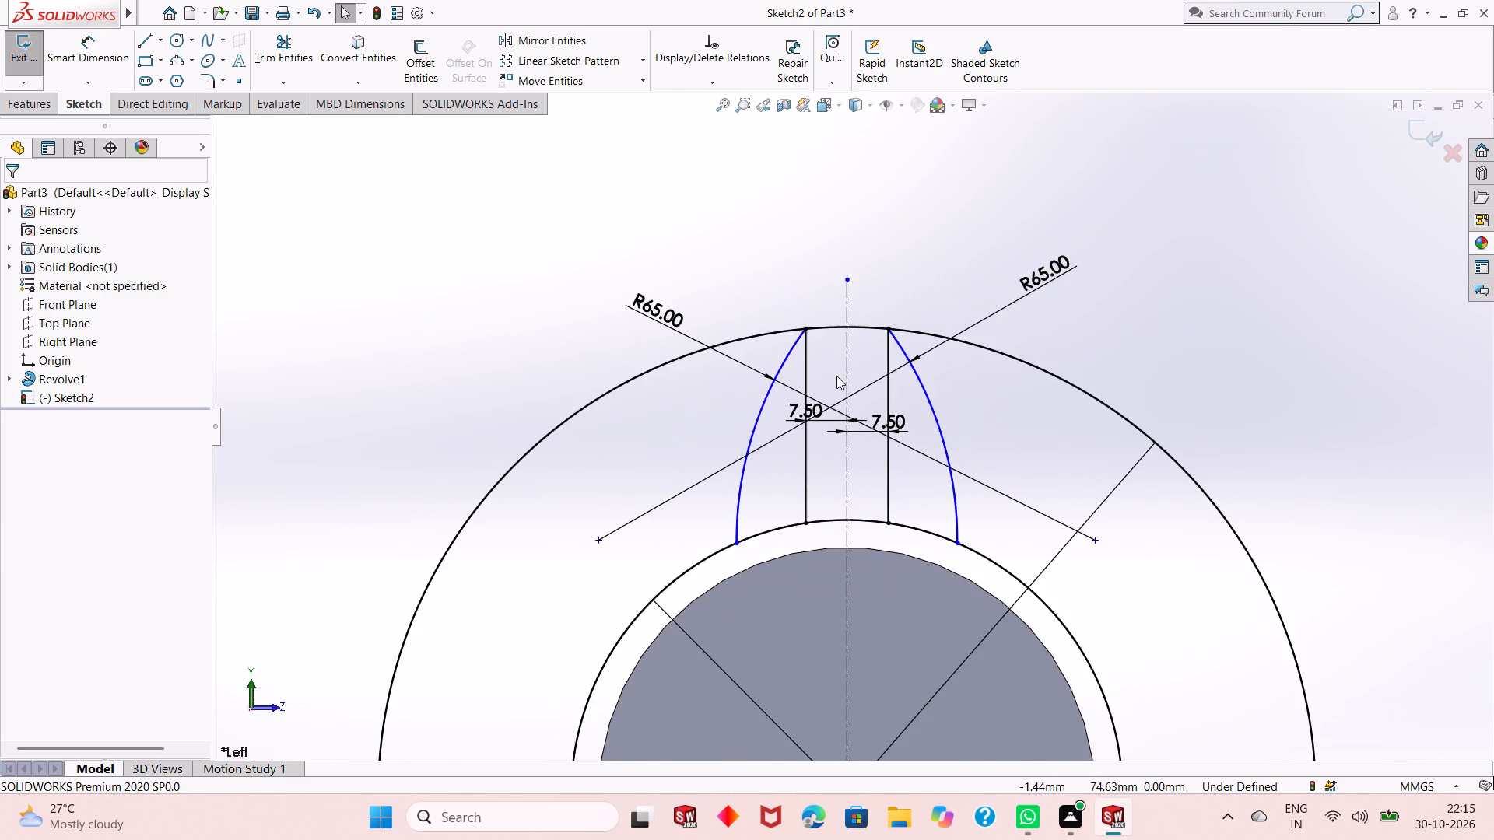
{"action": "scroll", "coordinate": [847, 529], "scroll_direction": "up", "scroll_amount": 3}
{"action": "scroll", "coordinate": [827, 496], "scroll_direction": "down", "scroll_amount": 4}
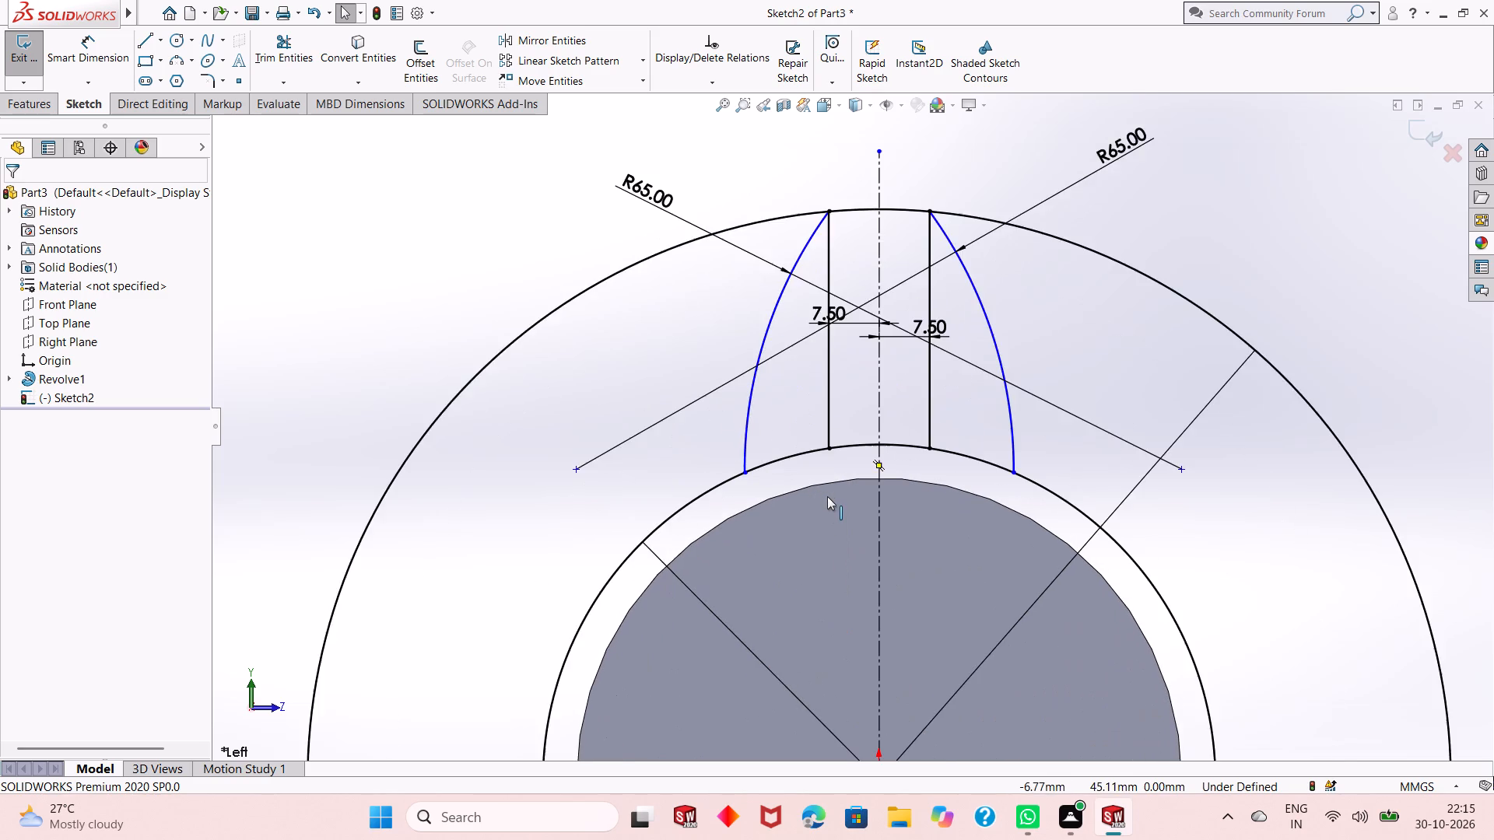
Make the left R65 arc's lower endpoint coincident with the 100 mm circle and apply a Fix relation to both.
{"action": "scroll", "coordinate": [827, 496], "scroll_direction": "up", "scroll_amount": 1}
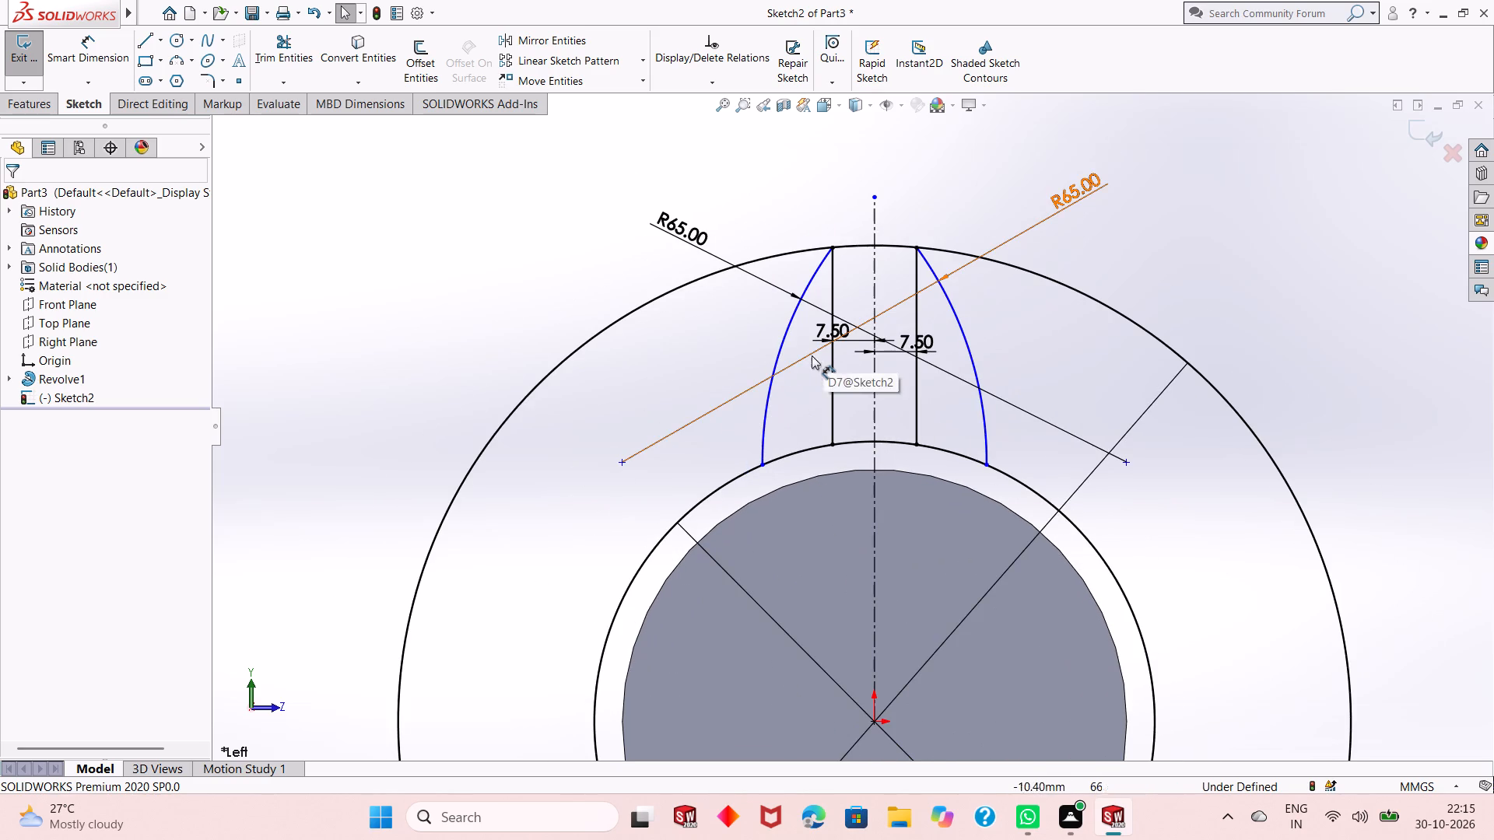
{"action": "left_click", "coordinate": [762, 467]}
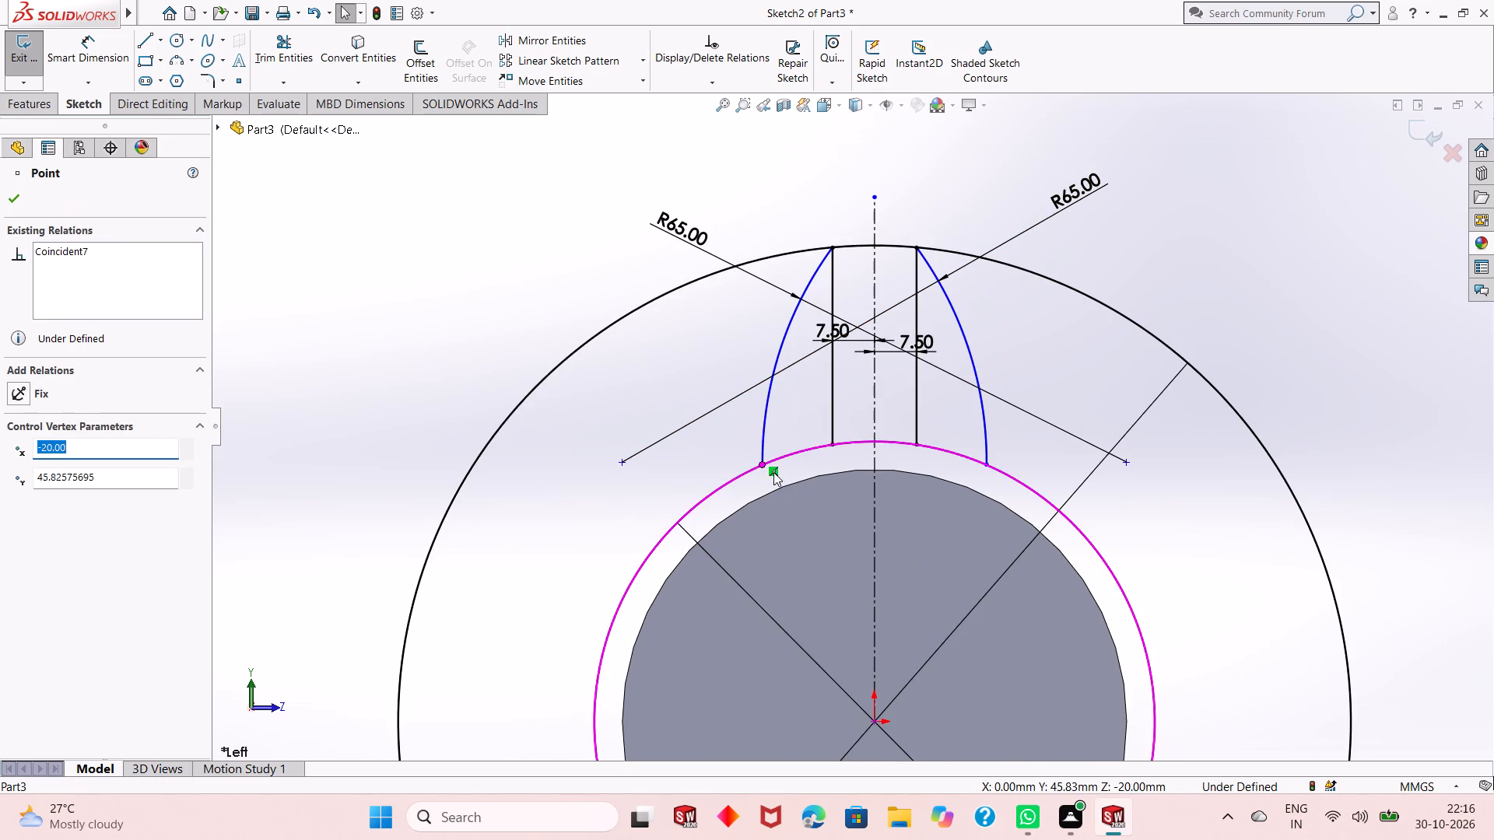
{"action": "left_click", "coordinate": [797, 452], "text": "ctrl"}
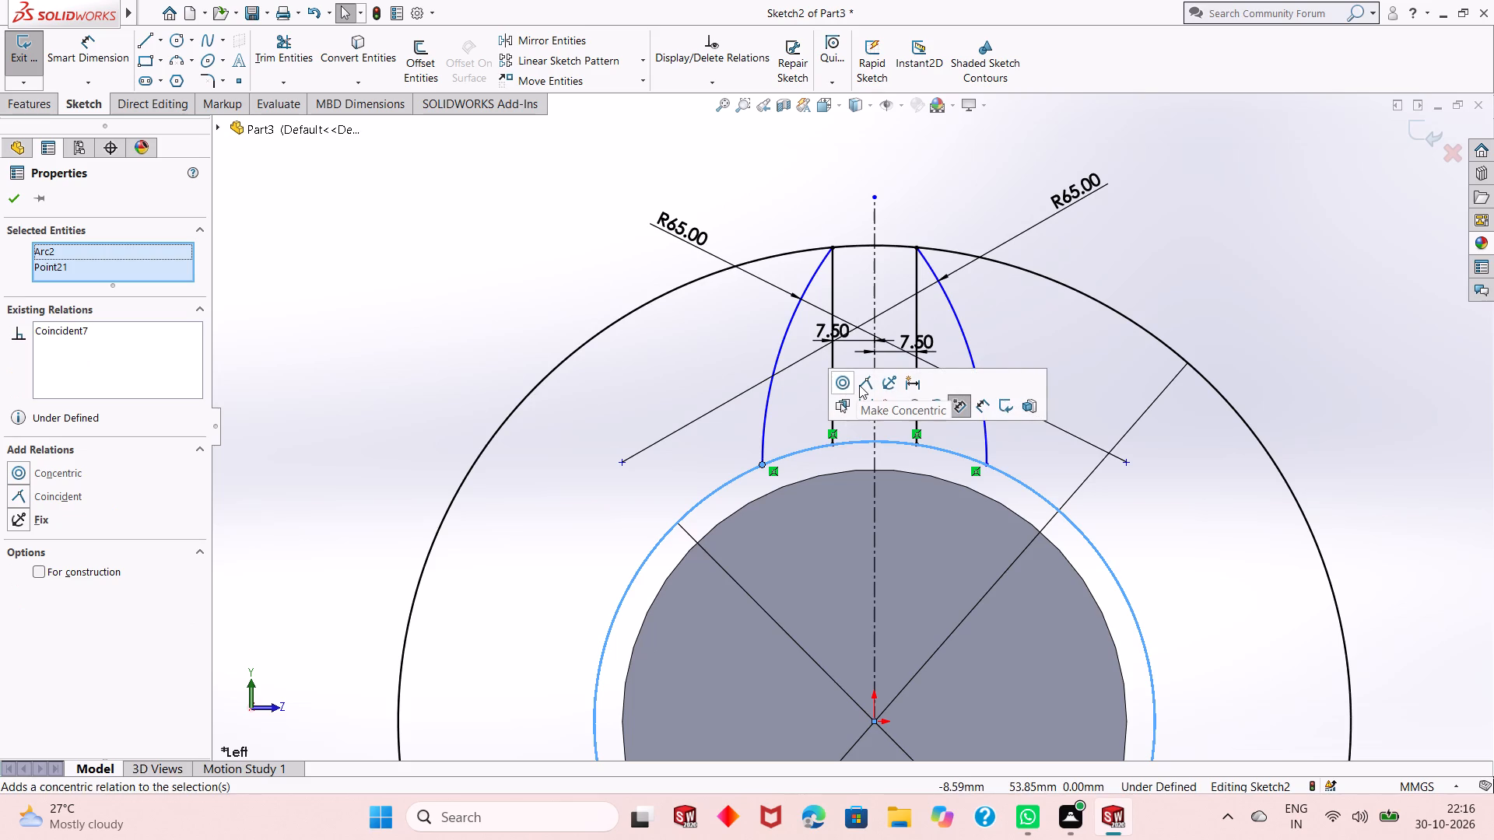
{"action": "left_click", "coordinate": [861, 383]}
{"action": "left_click", "coordinate": [884, 383]}
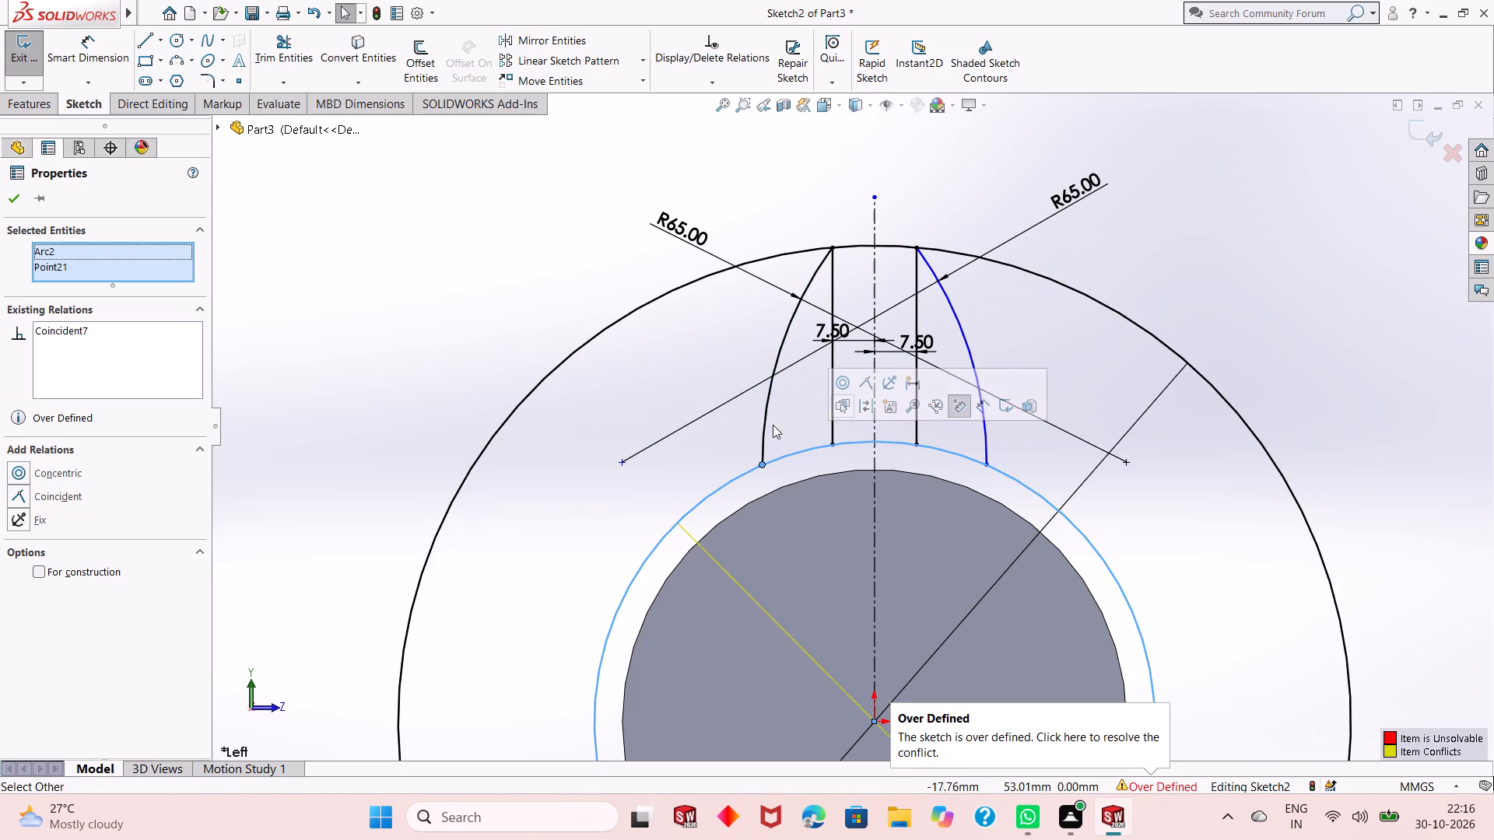
Delete the 100 mm diameter dimension from the inner circle.
{"action": "scroll", "coordinate": [761, 425], "scroll_direction": "up", "scroll_amount": 3}
{"action": "scroll", "coordinate": [829, 499], "scroll_direction": "up", "scroll_amount": 4}
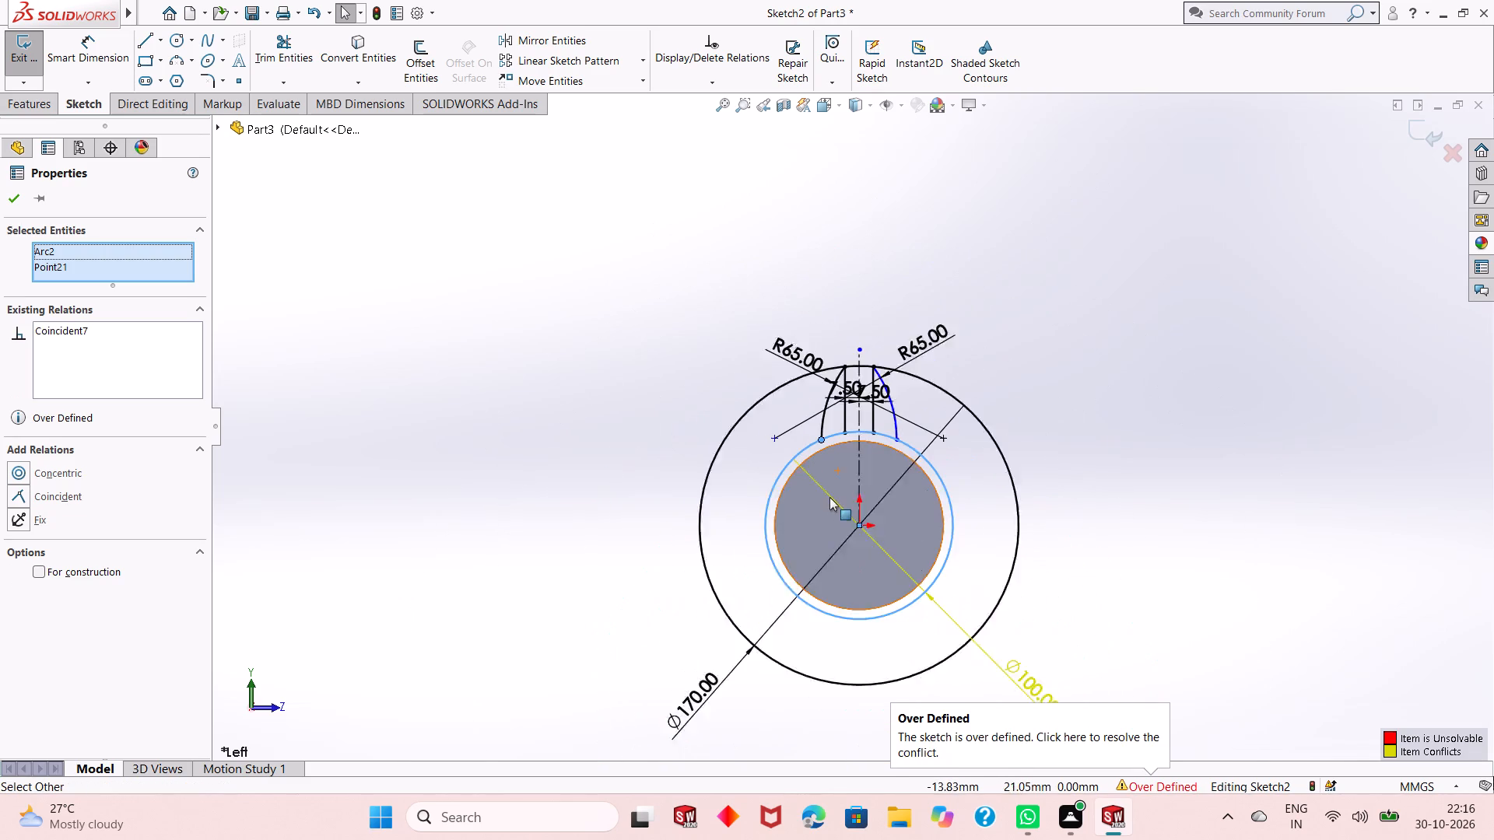
{"action": "right_click", "coordinate": [1005, 639]}
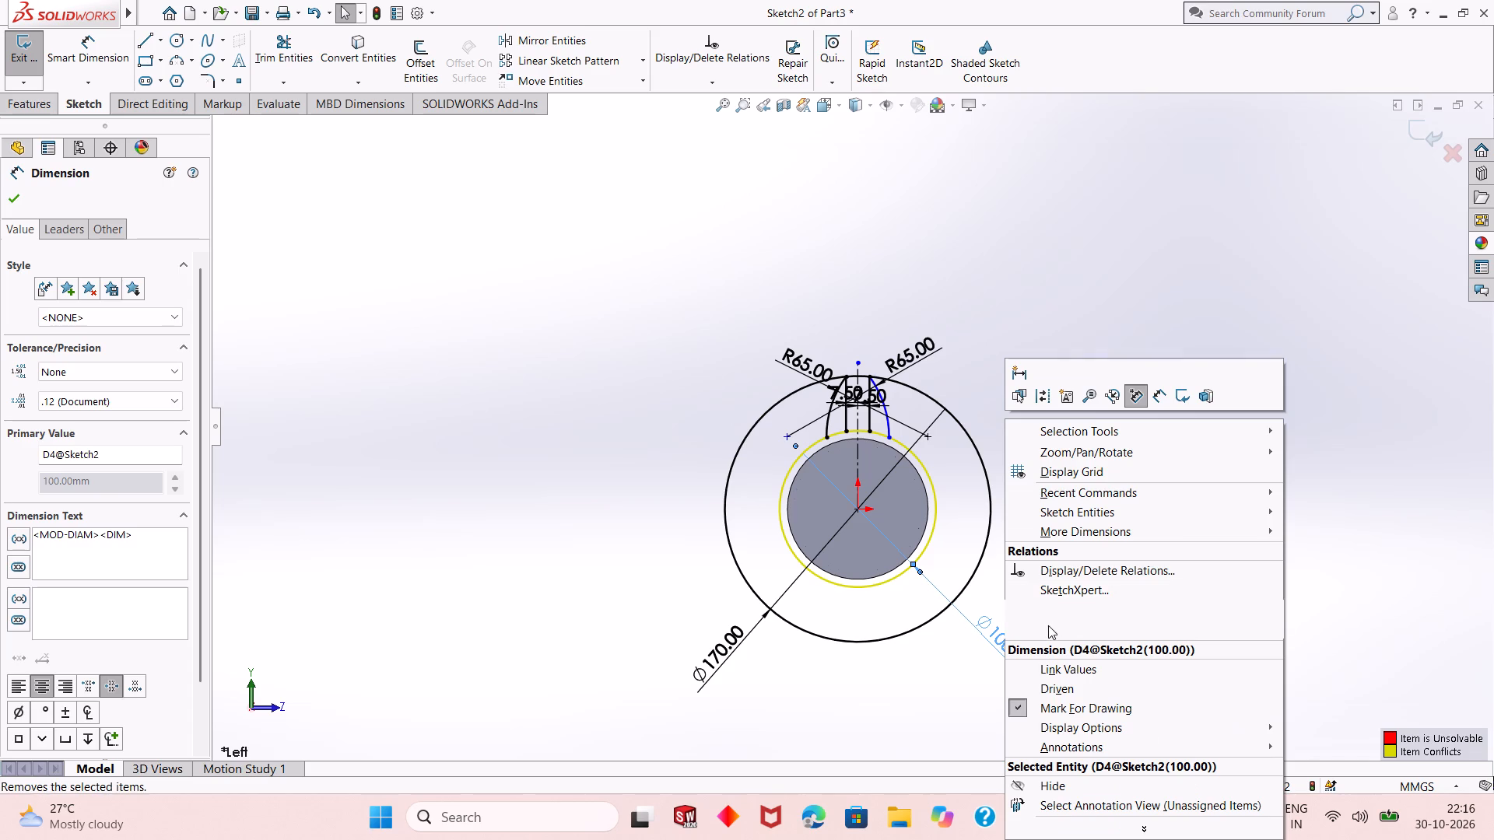
{"action": "left_click", "coordinate": [1048, 625]}
Make the right R65 arc's lower endpoint coincident with the inner circle and apply a Fix relation to both.
{"action": "scroll", "coordinate": [860, 366], "scroll_direction": "down", "scroll_amount": 4}
{"action": "scroll", "coordinate": [893, 444], "scroll_direction": "down", "scroll_amount": 1}
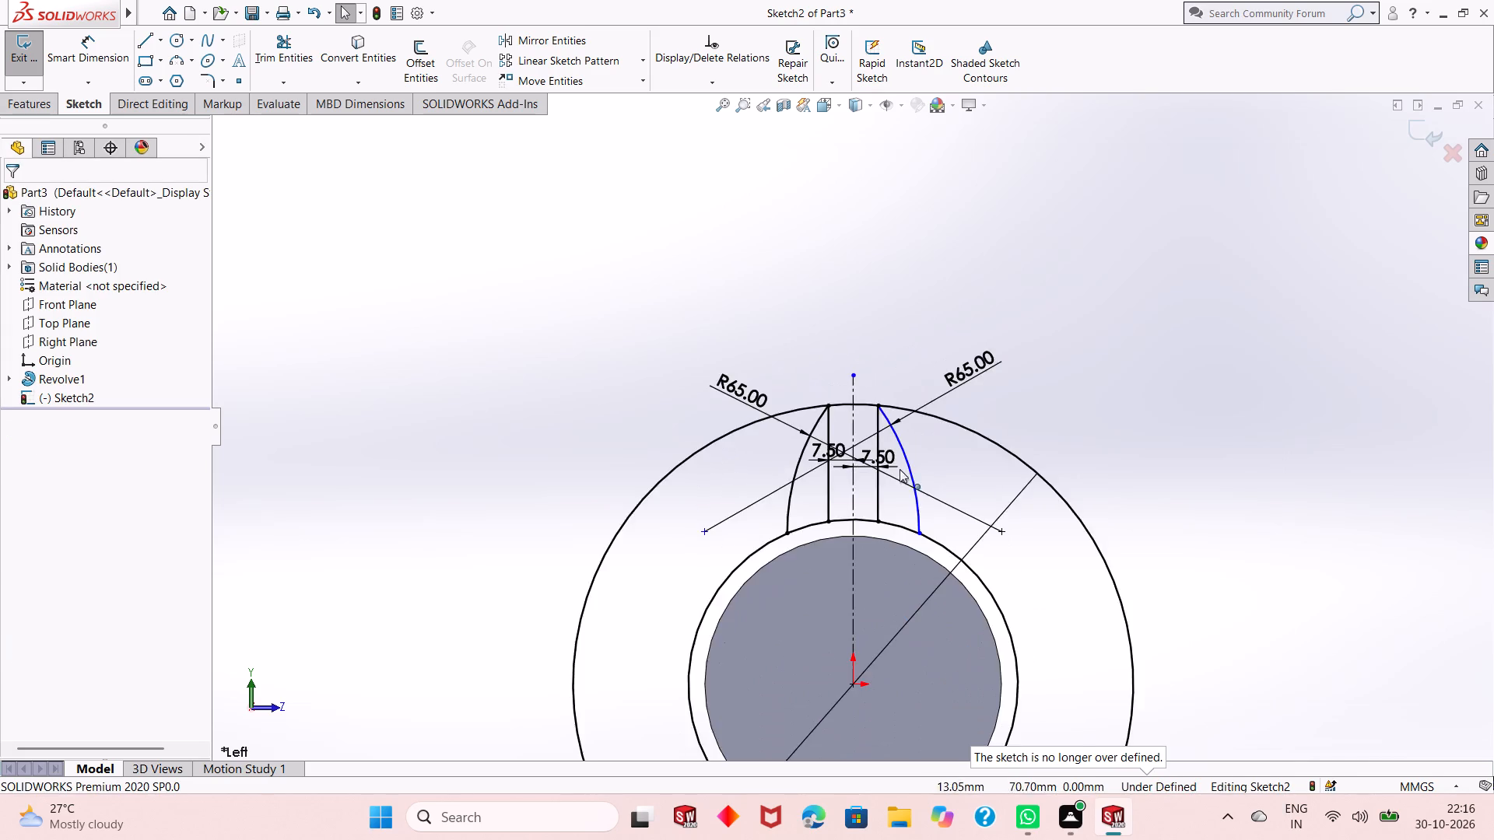
{"action": "scroll", "coordinate": [900, 469], "scroll_direction": "down", "scroll_amount": 2}
{"action": "left_click", "coordinate": [925, 581]}
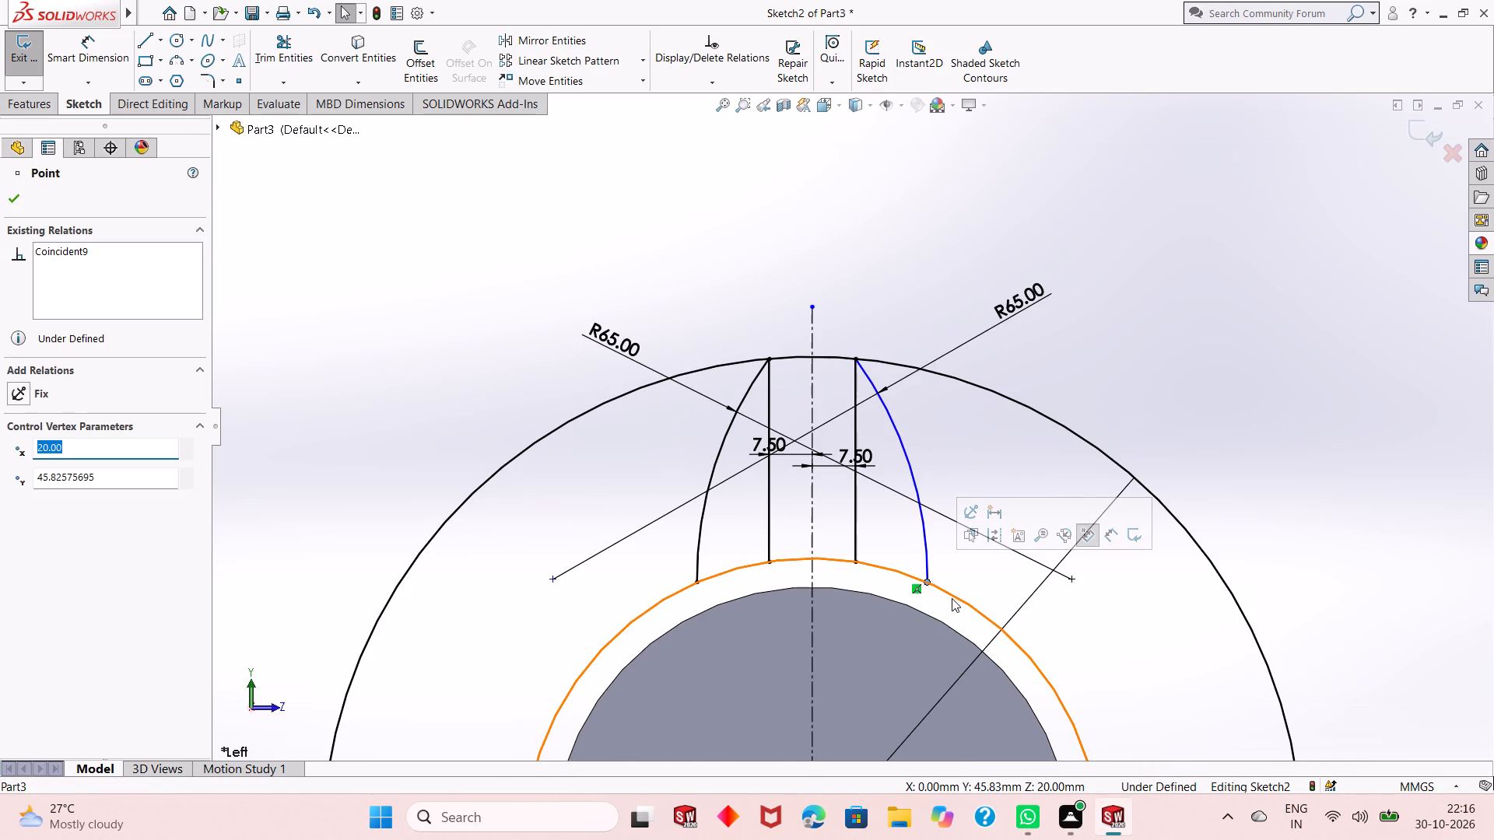
{"action": "left_click", "coordinate": [951, 599], "text": "ctrl"}
{"action": "left_click", "coordinate": [1015, 528]}
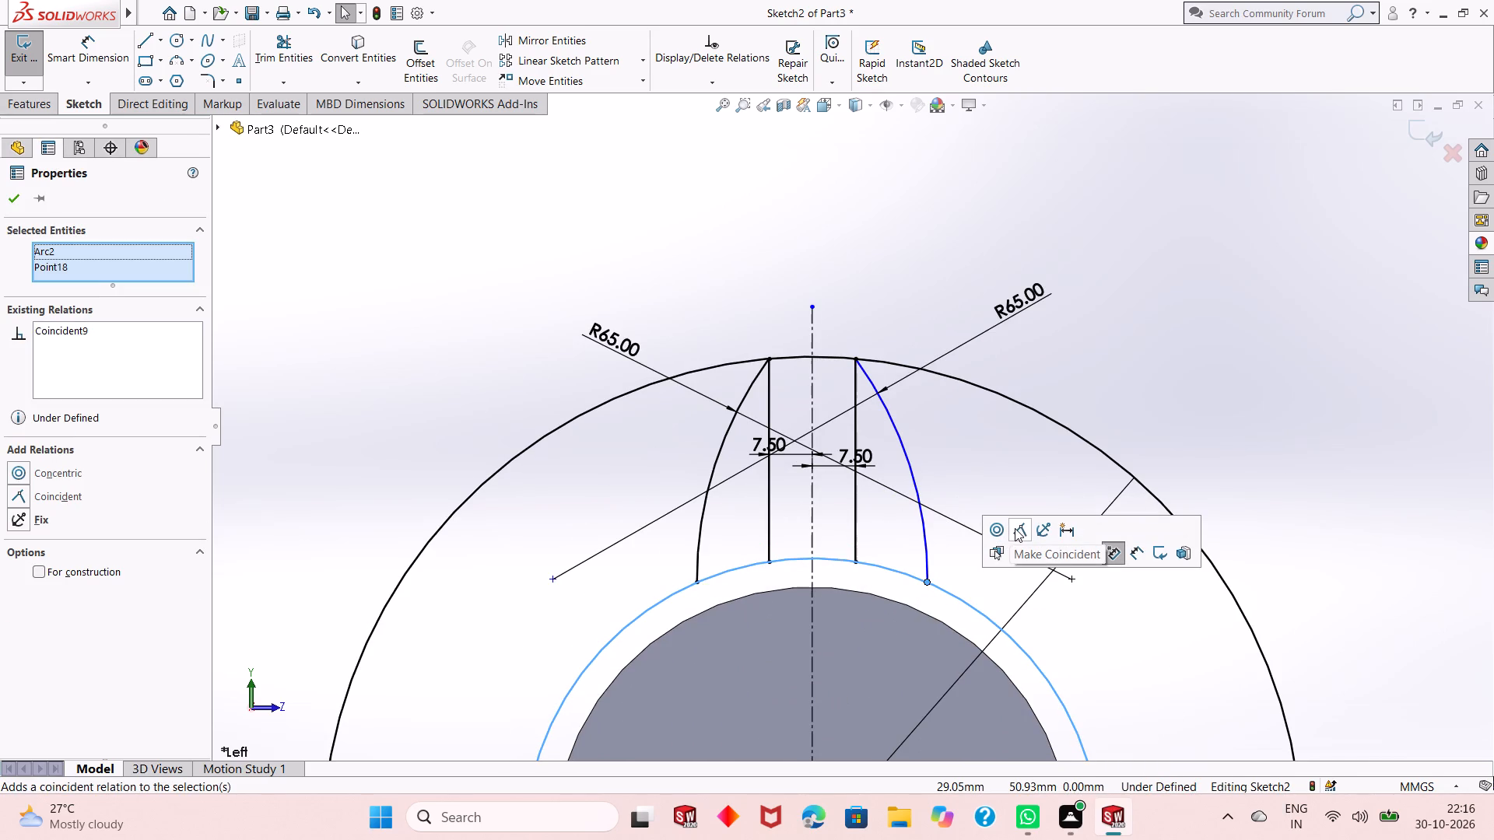
{"action": "left_click", "coordinate": [1039, 527]}
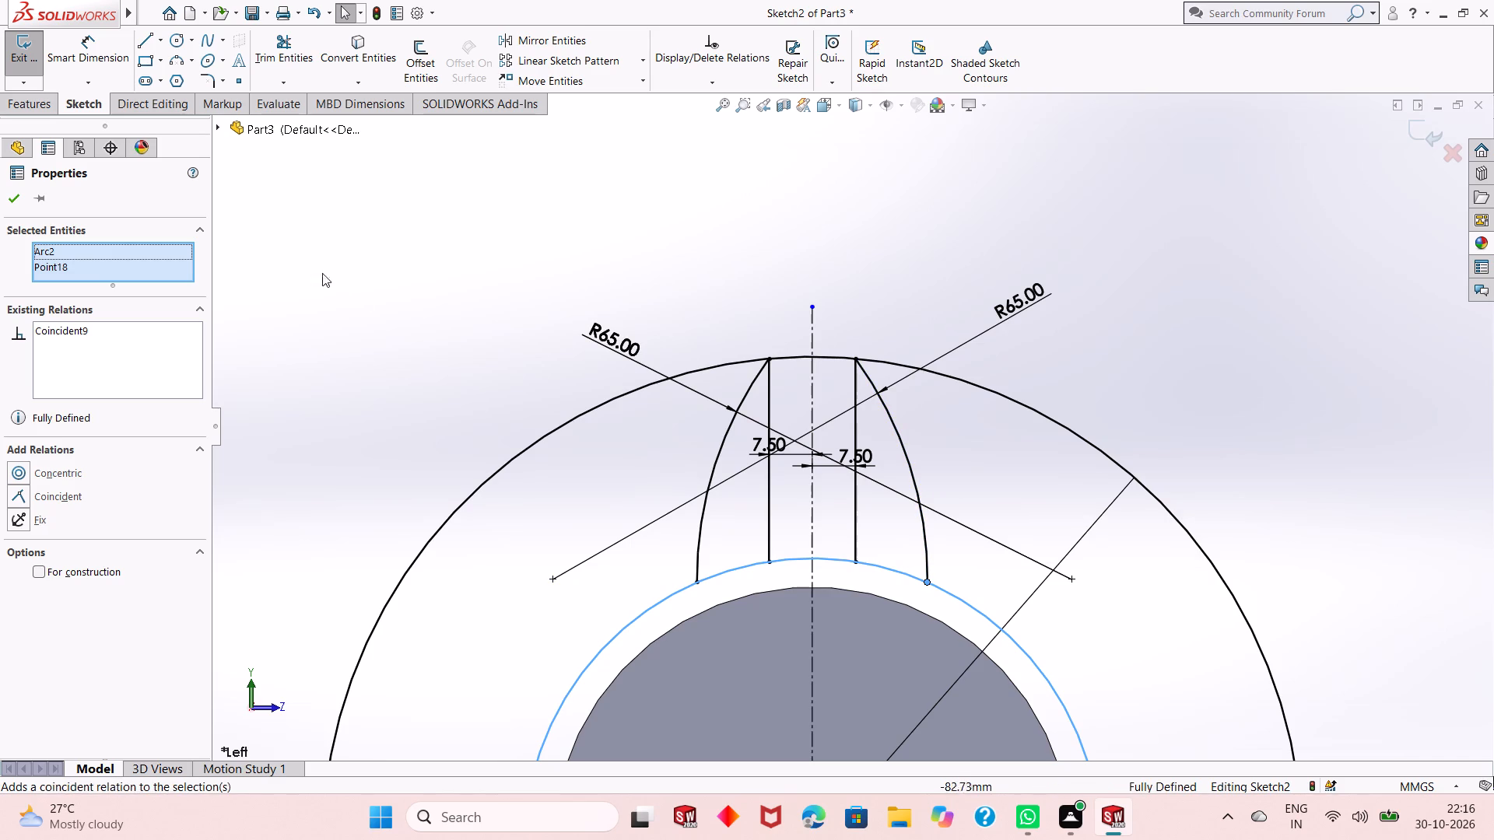
{"action": "left_click", "coordinate": [9, 205]}
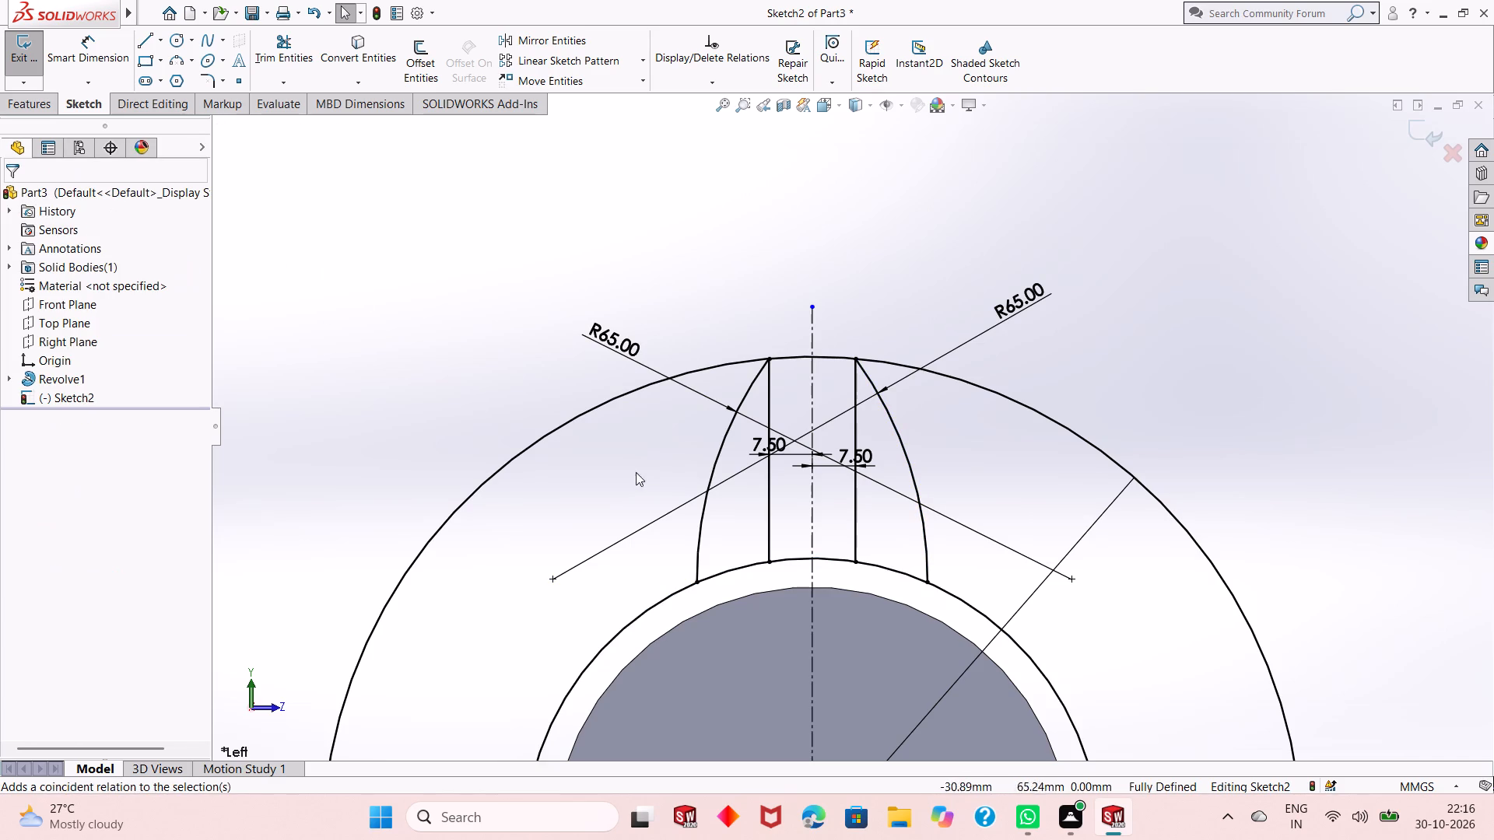
Convert the two vertical lines at 7.5 mm from the centerline to construction geometry.
{"action": "left_click", "coordinate": [767, 514]}
{"action": "left_click", "coordinate": [836, 468]}
{"action": "left_click", "coordinate": [854, 496]}
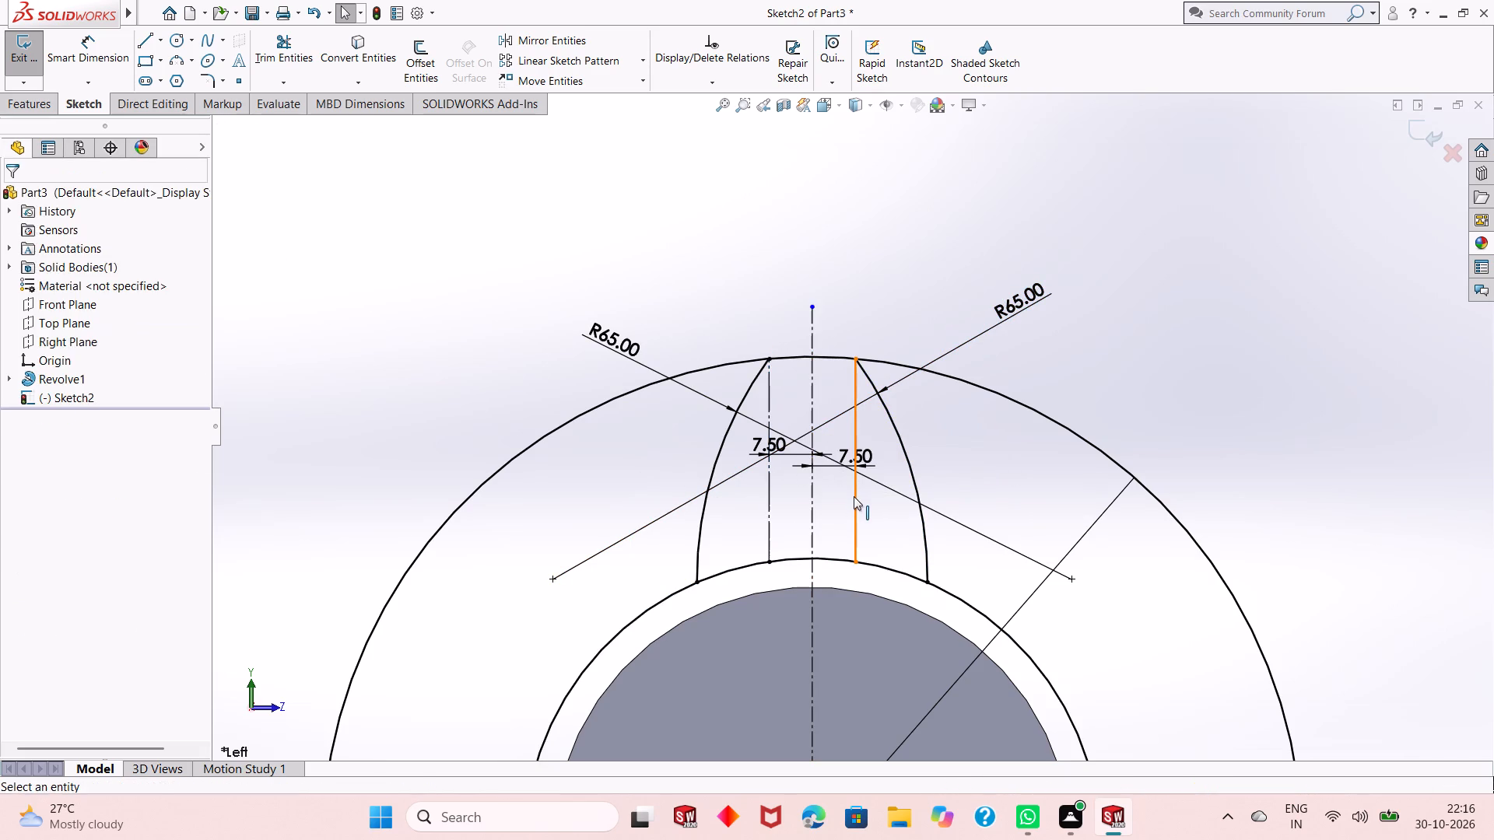
{"action": "left_click", "coordinate": [921, 446]}
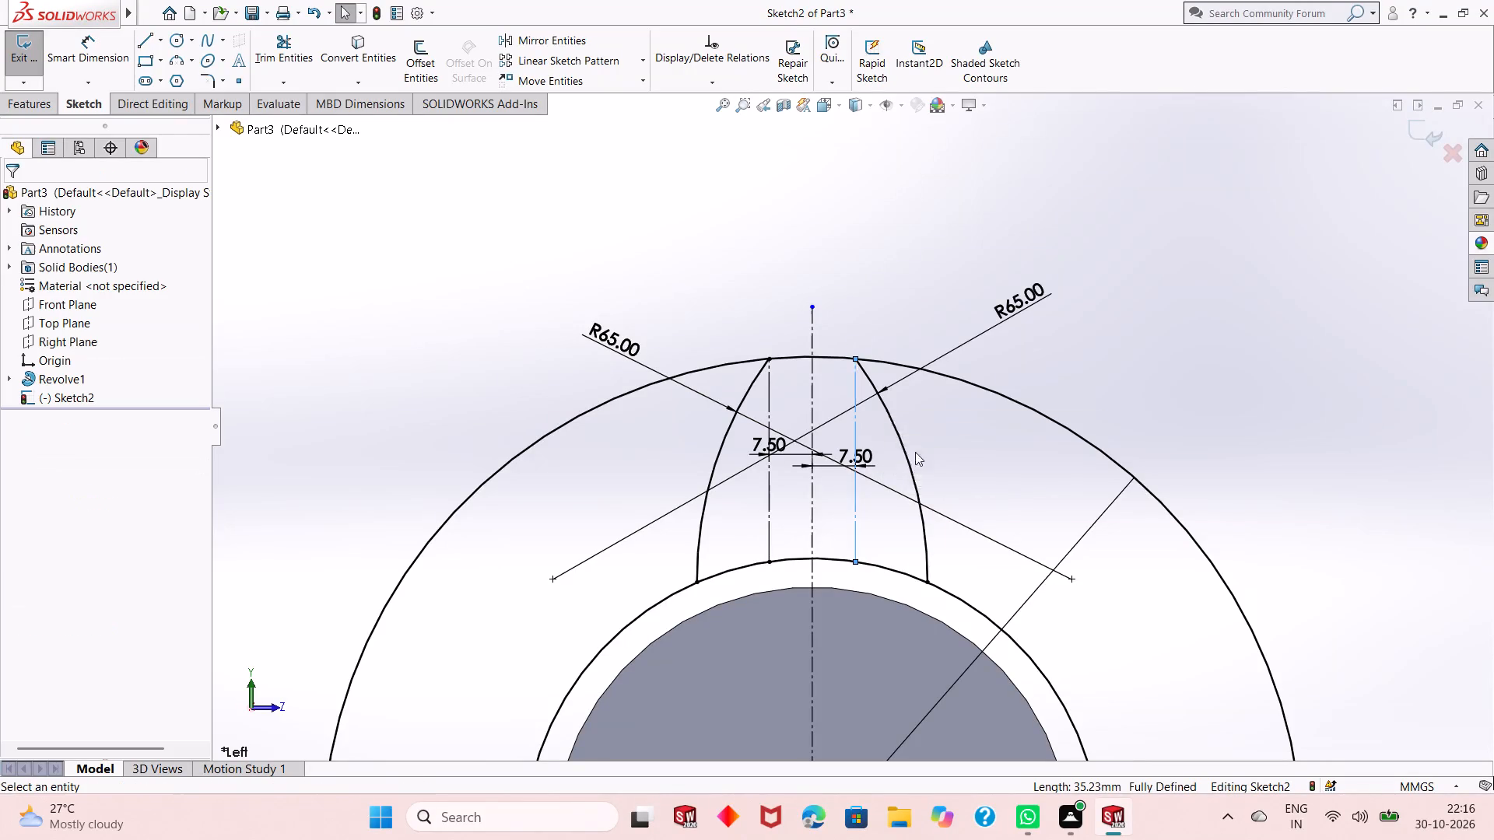
Trim away the portion of the inner circle between the lower ends of the two R65 arcs.
{"action": "left_click", "coordinate": [289, 45]}
{"action": "left_click", "coordinate": [745, 565]}
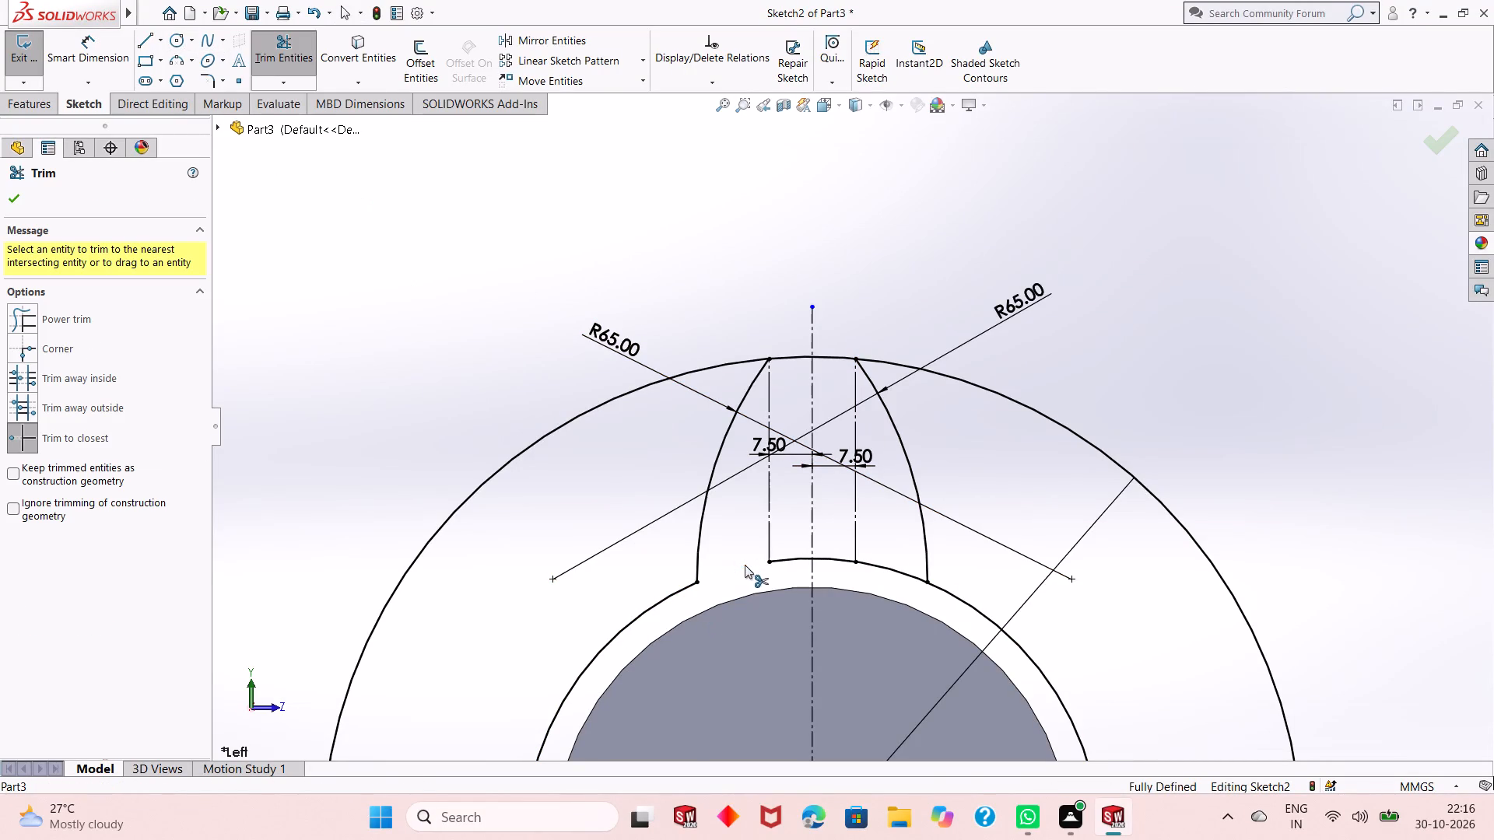
{"action": "left_click", "coordinate": [781, 564]}
{"action": "left_click", "coordinate": [817, 558]}
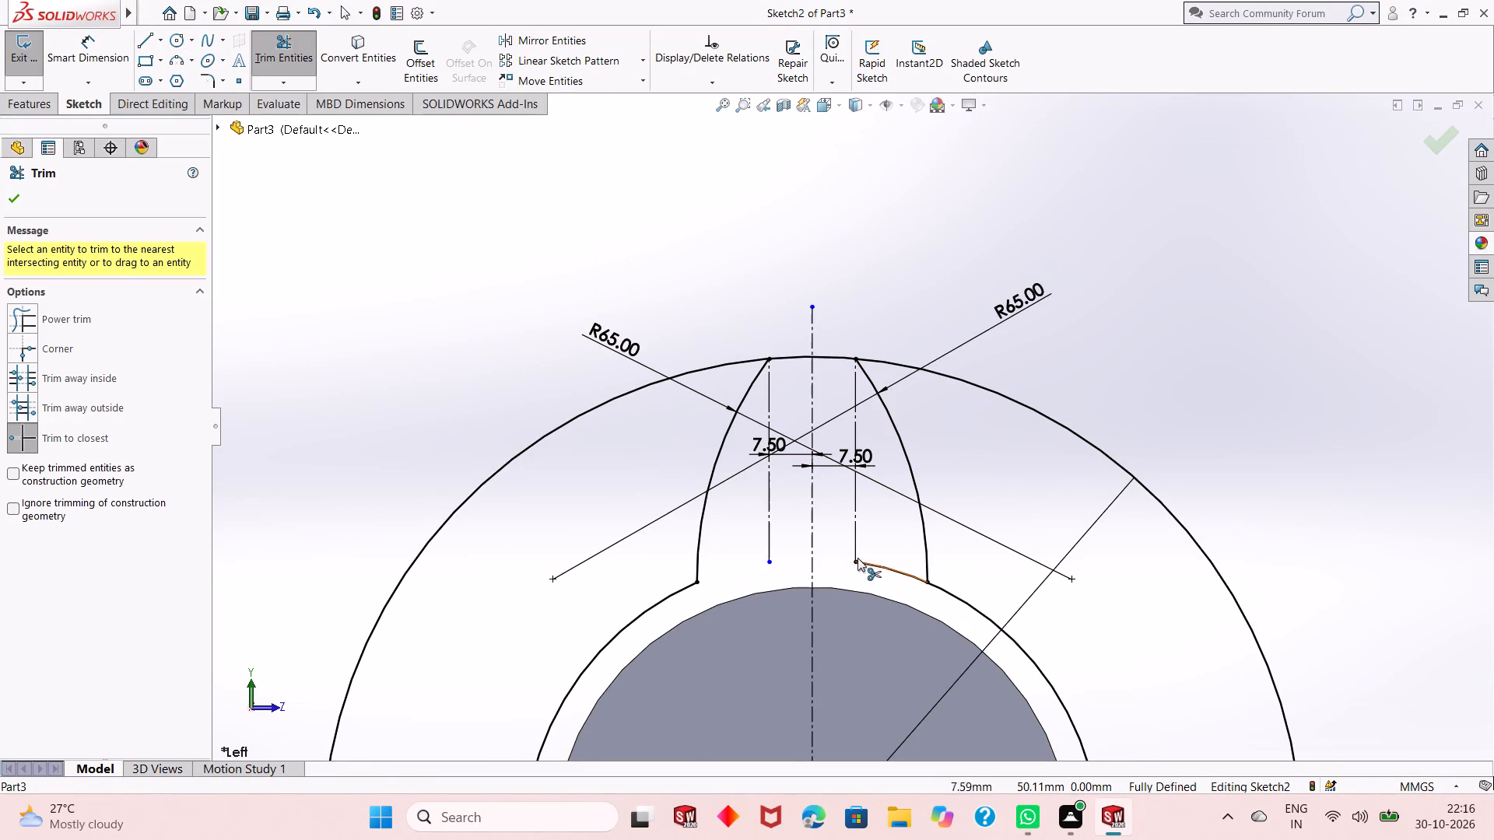
{"action": "left_click", "coordinate": [871, 566]}
{"action": "scroll", "coordinate": [778, 587], "scroll_direction": "up", "scroll_amount": 2}
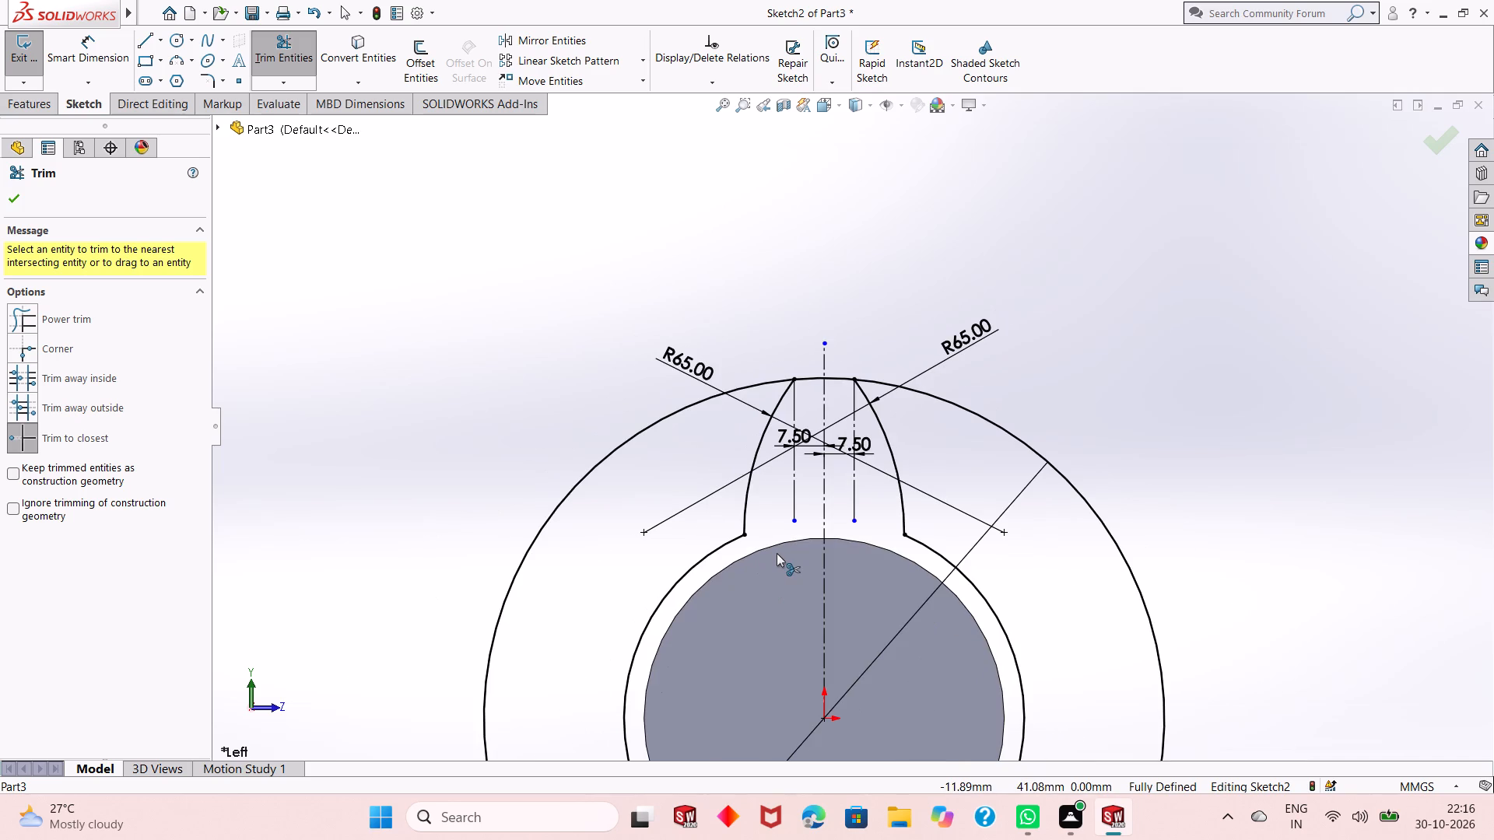
{"action": "right_click", "coordinate": [1047, 273]}
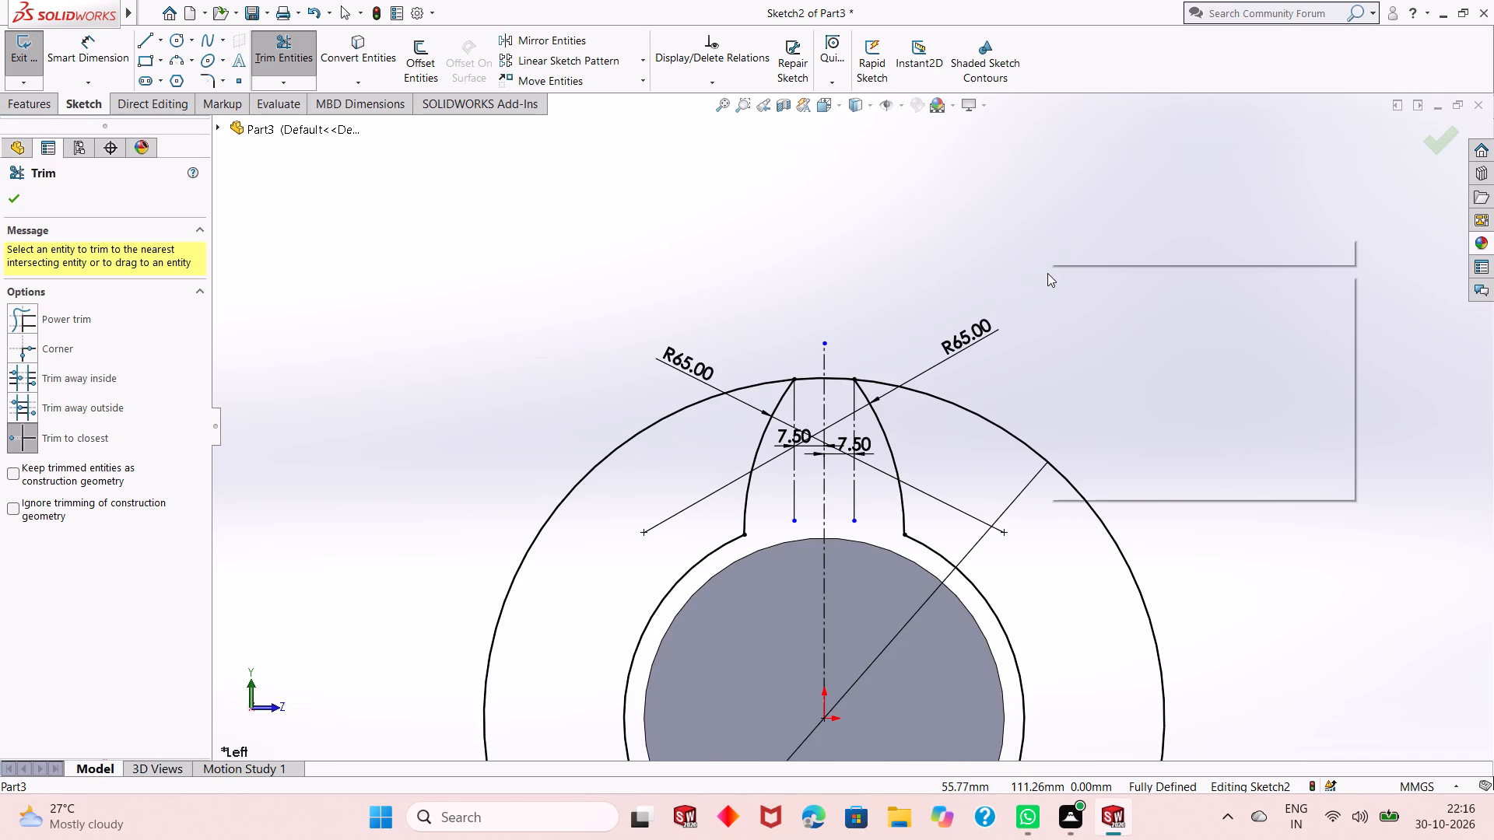
{"action": "left_click", "coordinate": [1081, 324]}
Create a circular sketch pattern of the two R65 arcs about the origin with 6 equally spaced instances over 360 degrees.
{"action": "scroll", "coordinate": [776, 491], "scroll_direction": "up", "scroll_amount": 4}
{"action": "scroll", "coordinate": [847, 476], "scroll_direction": "down", "scroll_amount": 3}
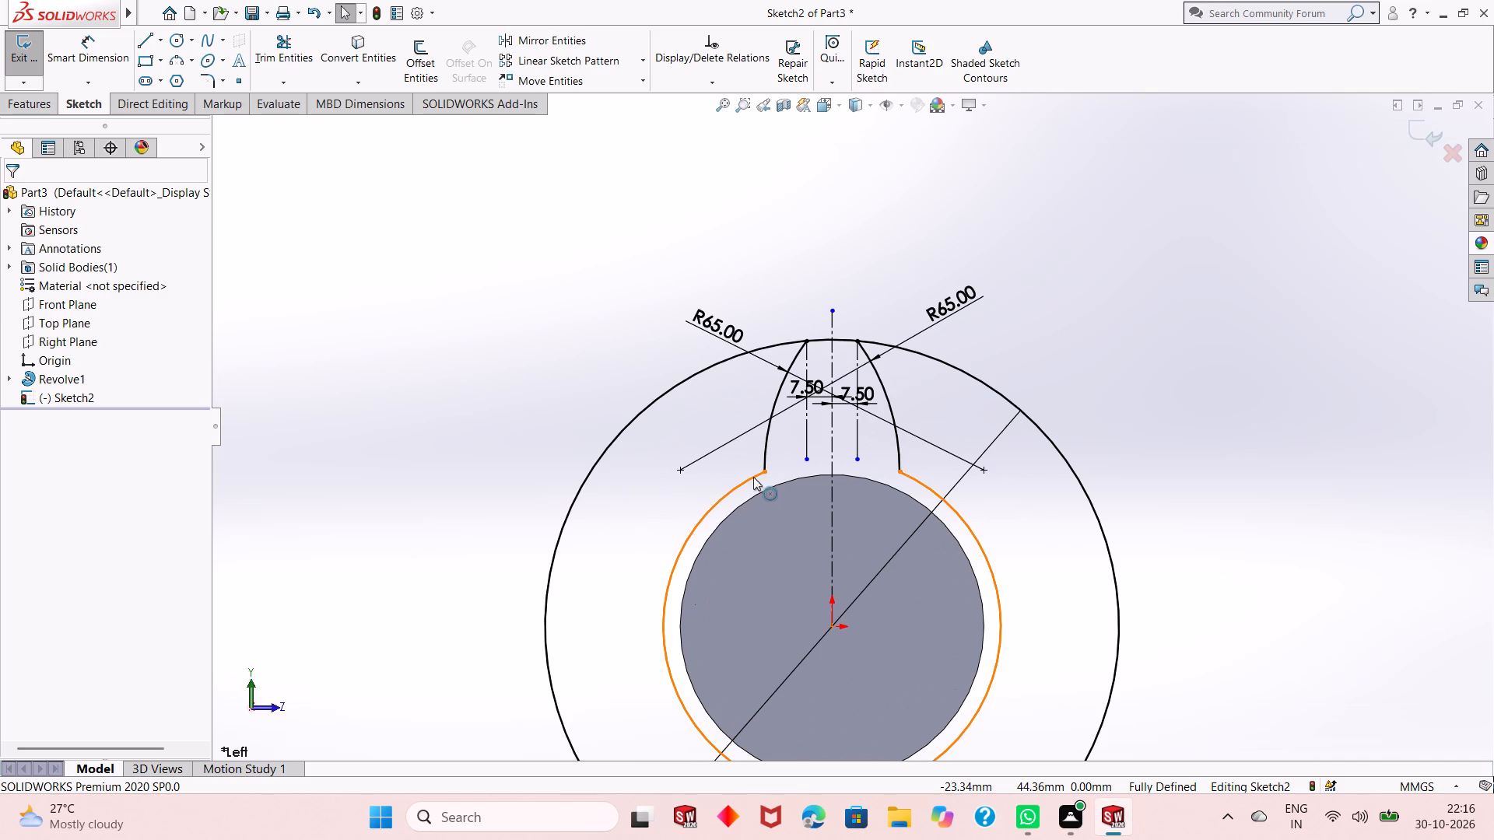
{"action": "left_click", "coordinate": [767, 429]}
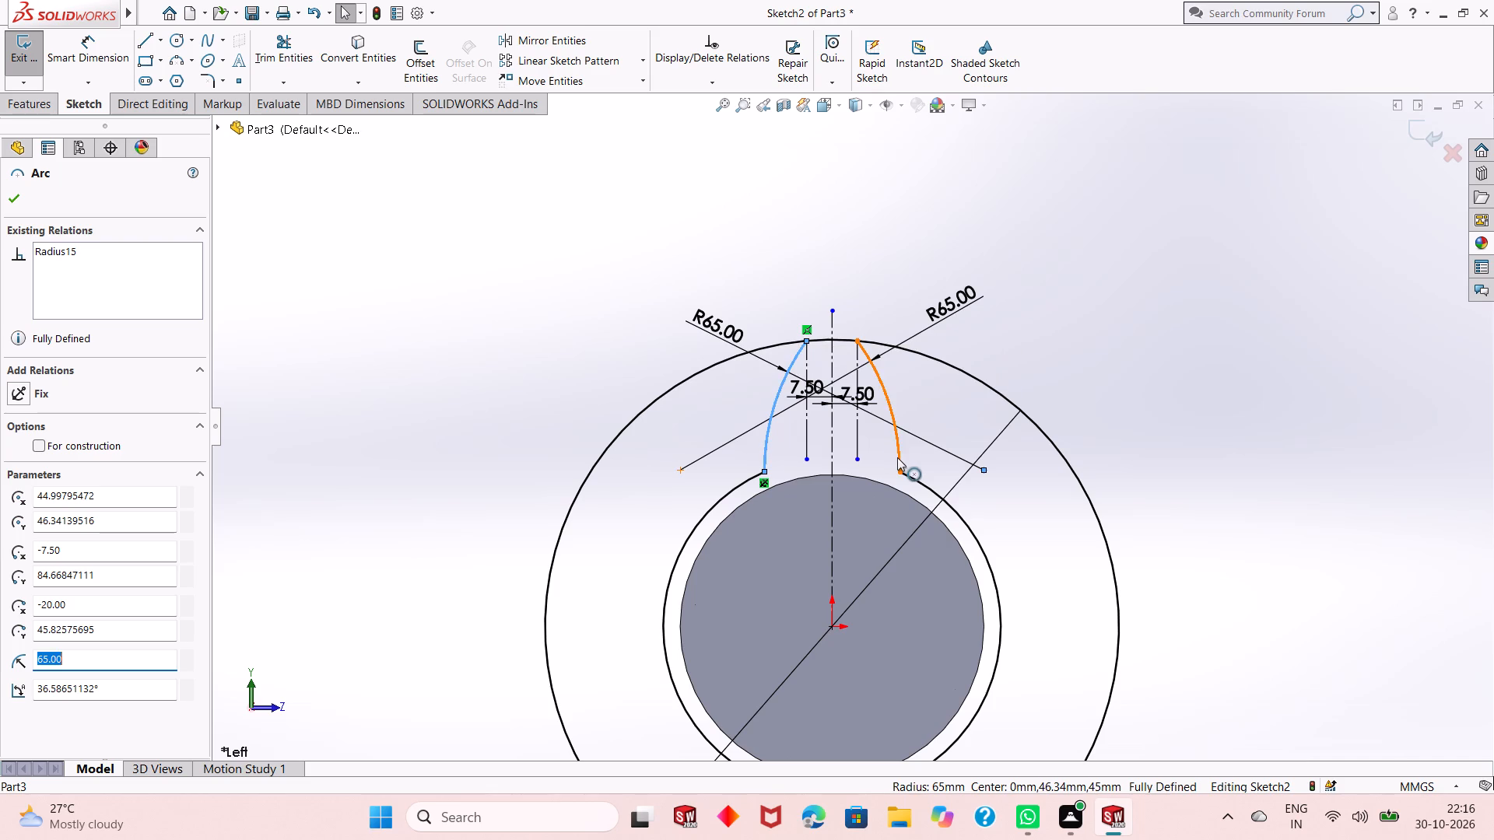
{"action": "left_click", "coordinate": [897, 457], "text": "ctrl"}
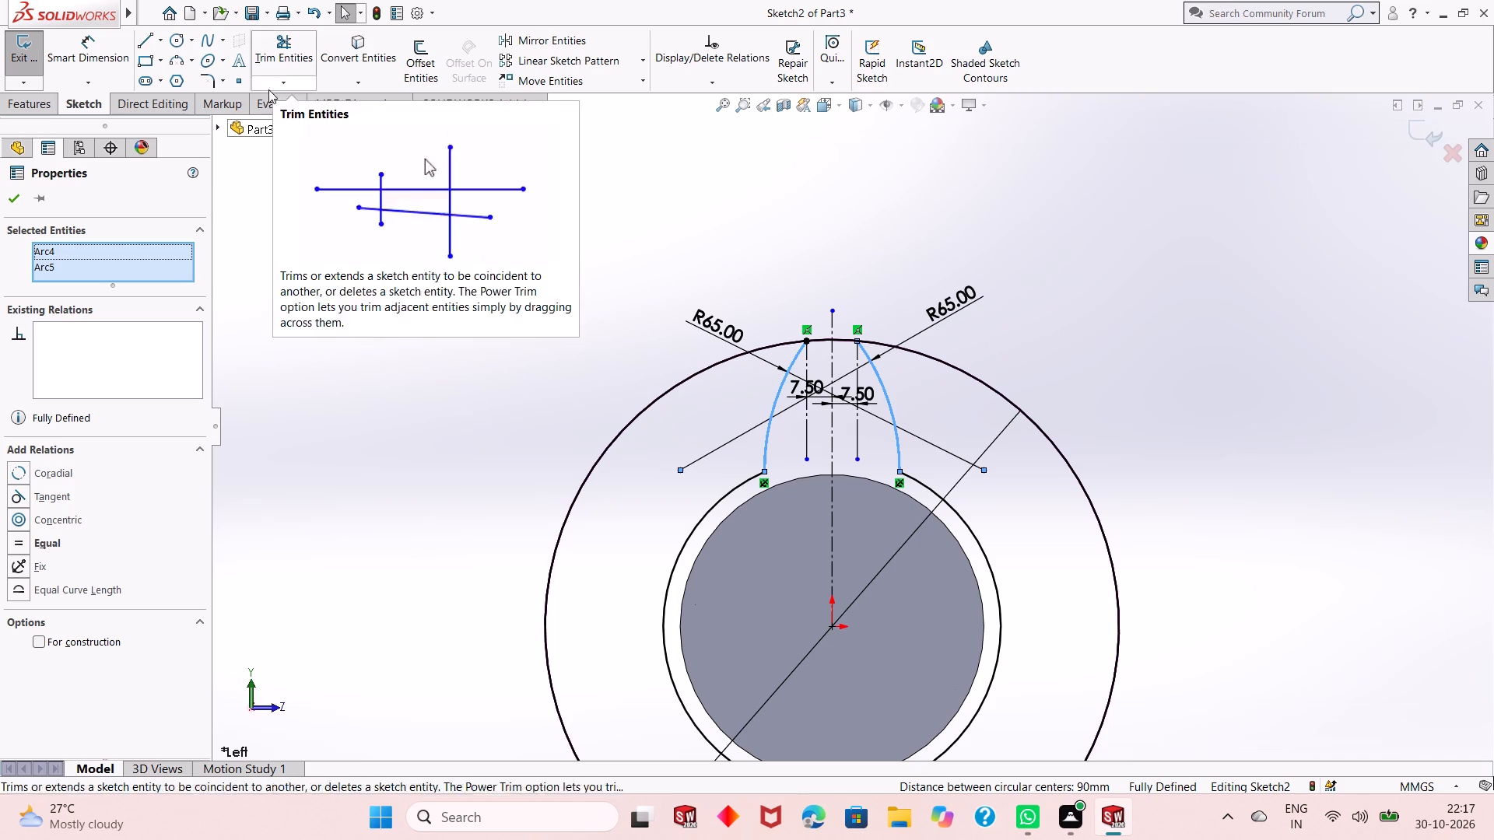
{"action": "left_click", "coordinate": [644, 55]}
{"action": "left_click", "coordinate": [638, 99]}
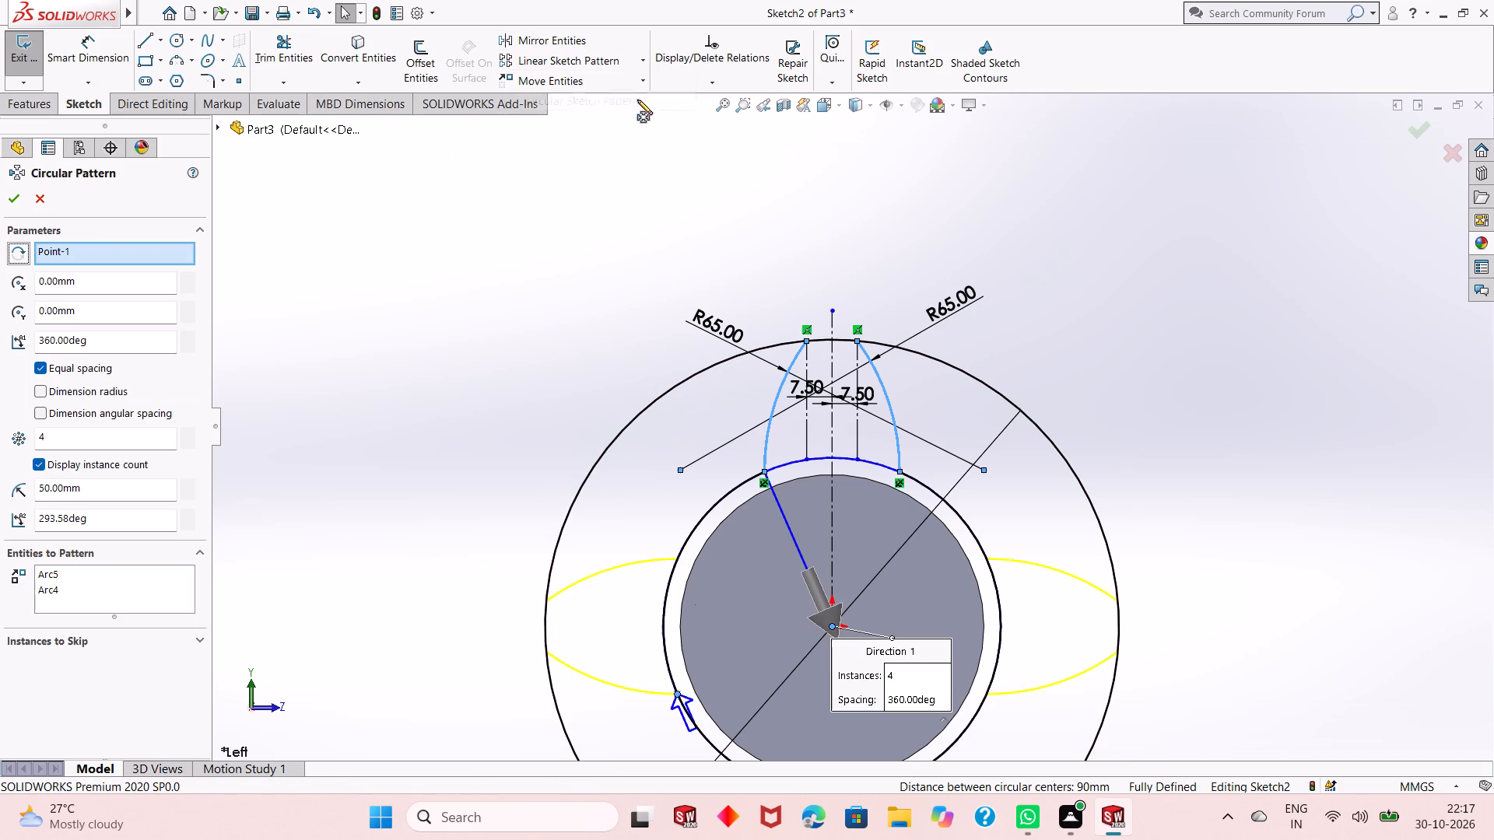
{"action": "scroll", "coordinate": [786, 509], "scroll_direction": "up", "scroll_amount": 2}
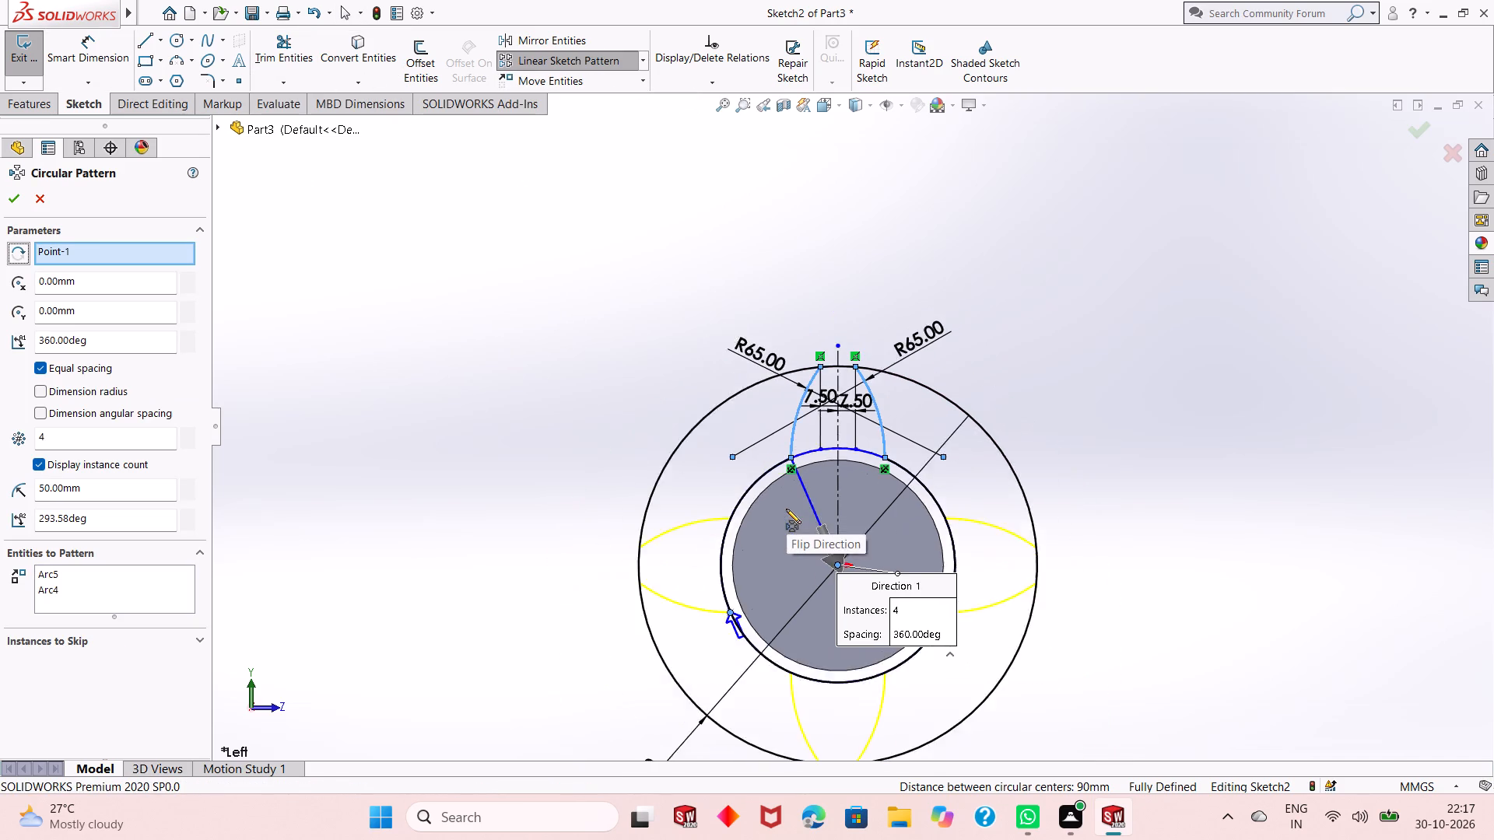
{"action": "scroll", "coordinate": [786, 509], "scroll_direction": "up", "scroll_amount": 1}
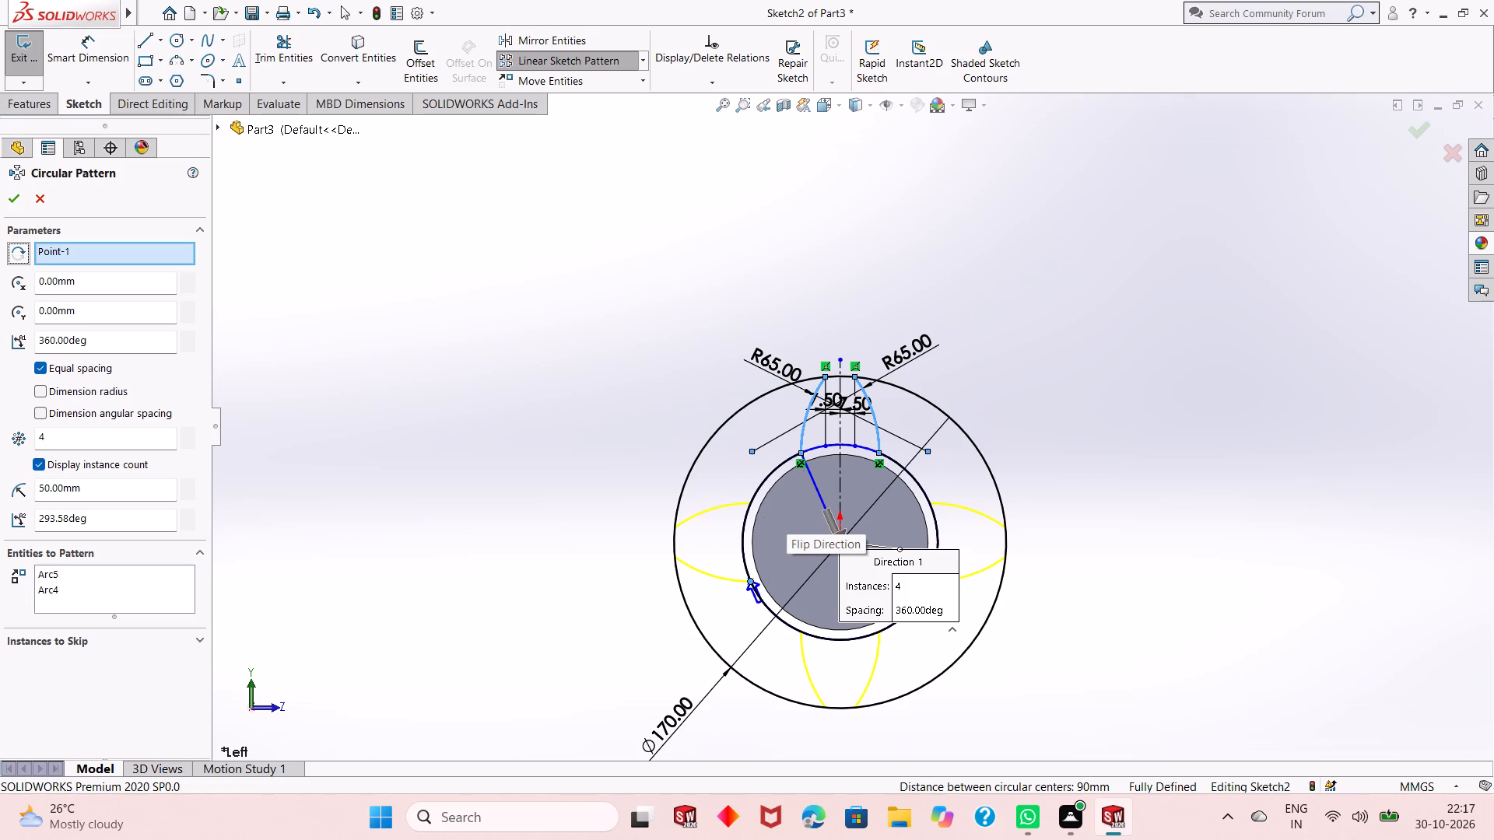
{"action": "left_click", "coordinate": [85, 428]}
{"action": "double_click", "coordinate": [82, 440]}
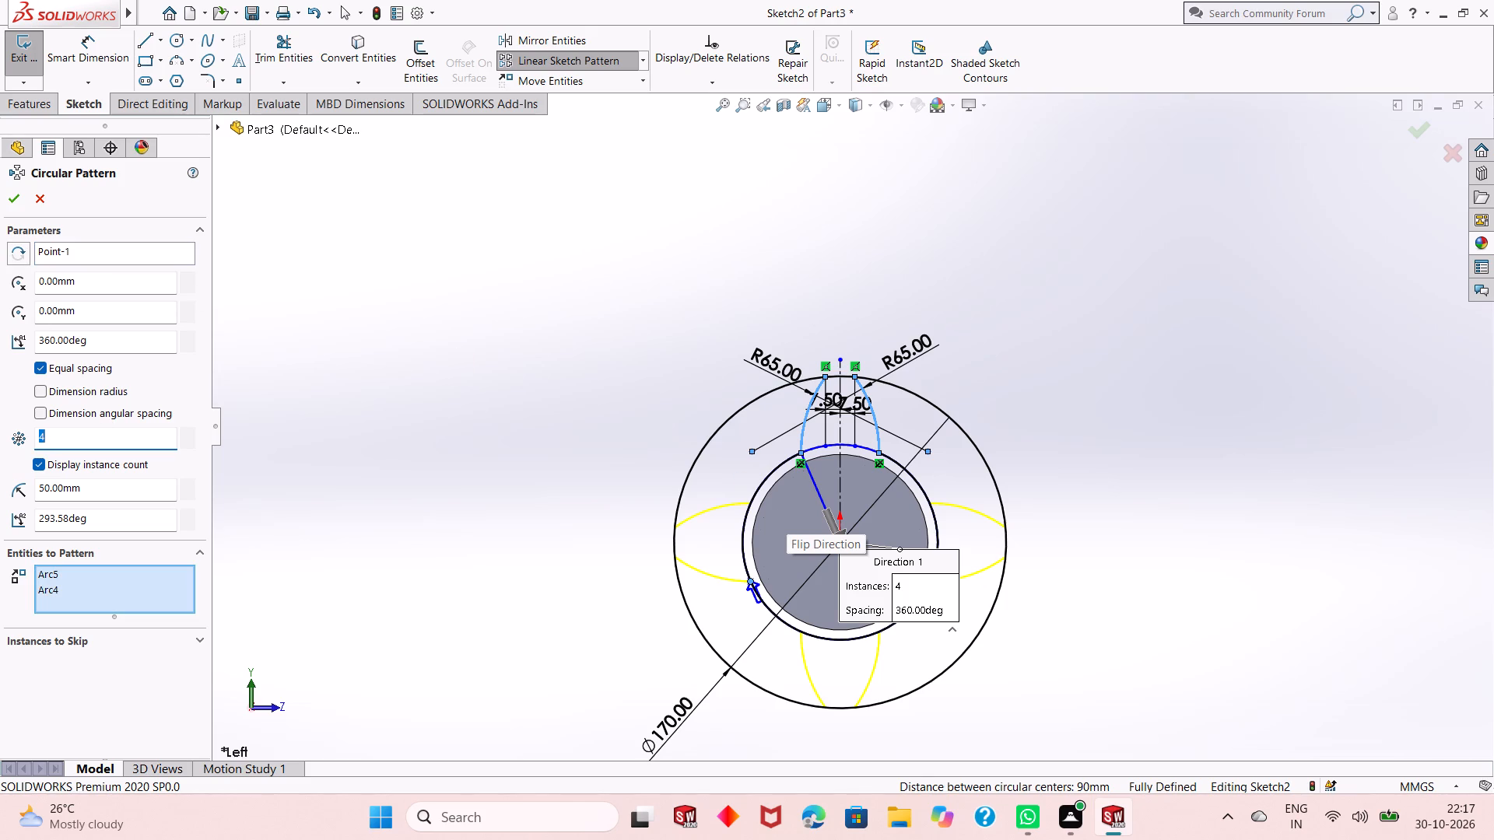
{"action": "key", "text": "6"}
{"action": "key", "text": "Return"}
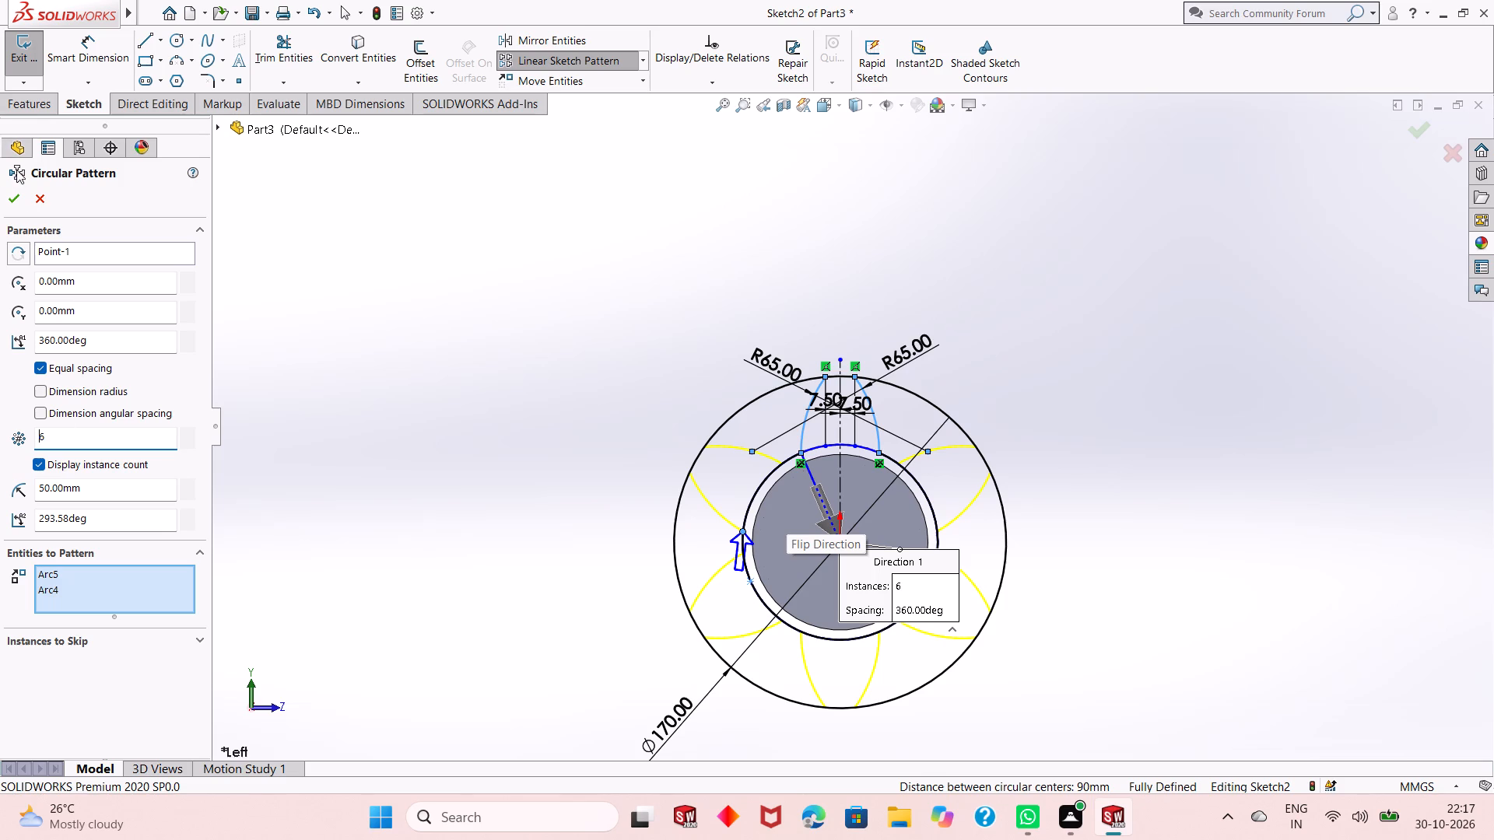
{"action": "left_click", "coordinate": [19, 200]}
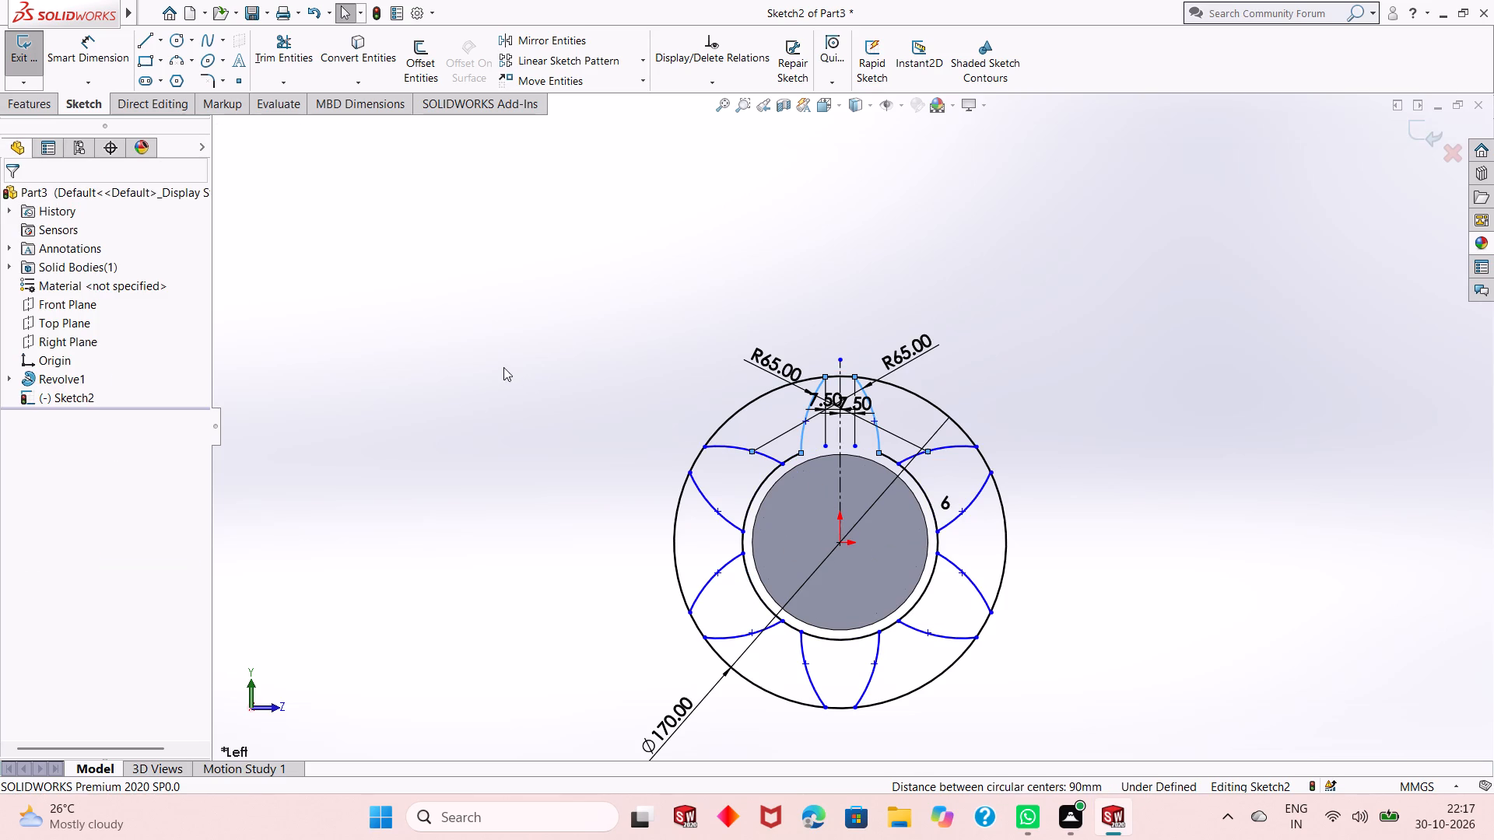
Trim away the inner circle segments at the bases of the five patterned teeth.
{"action": "scroll", "coordinate": [672, 446], "scroll_direction": "up", "scroll_amount": 1}
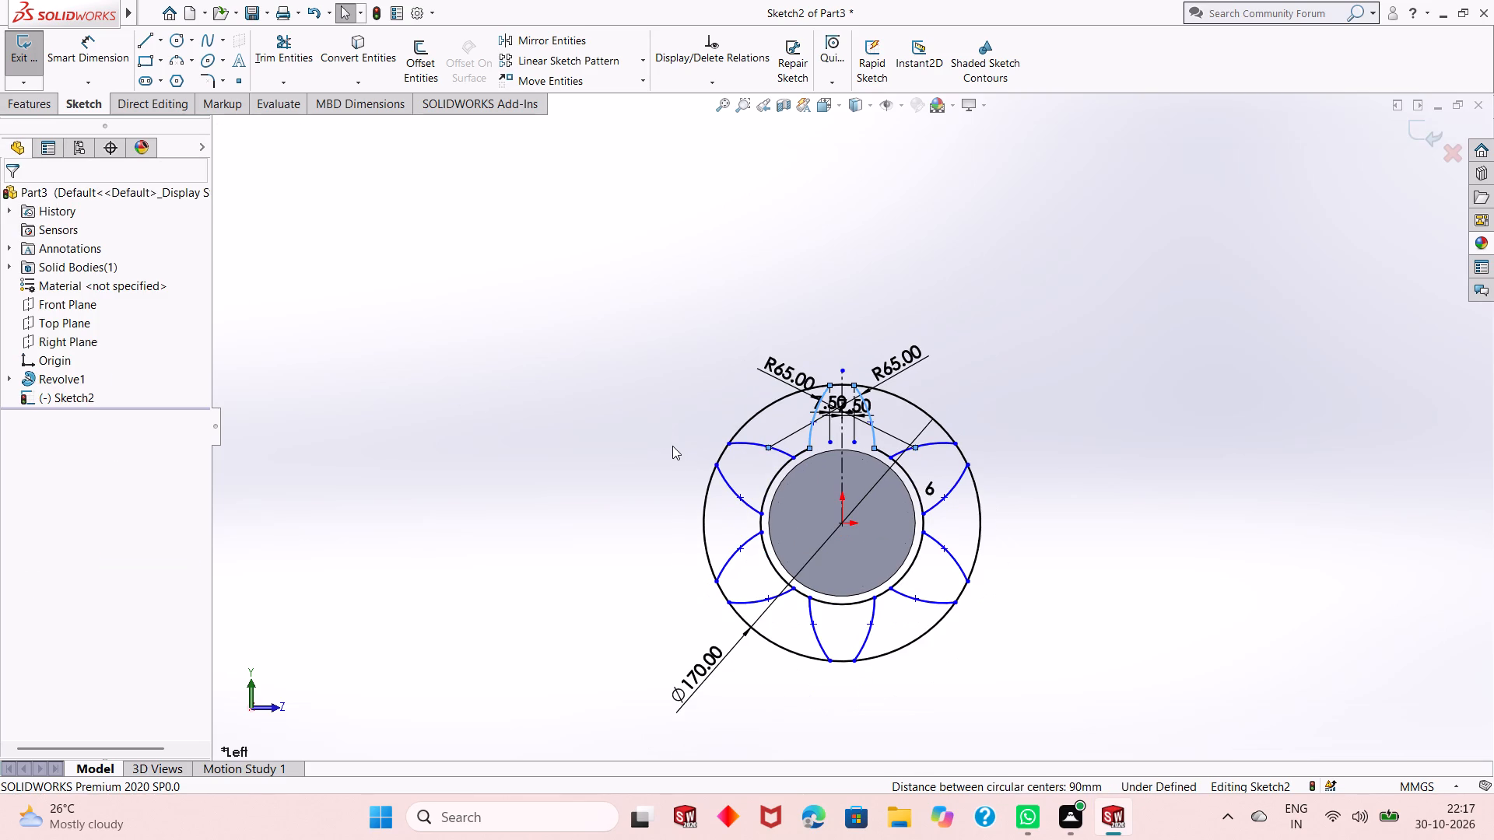
{"action": "scroll", "coordinate": [791, 527], "scroll_direction": "up", "scroll_amount": 1}
{"action": "scroll", "coordinate": [833, 484], "scroll_direction": "down", "scroll_amount": 2}
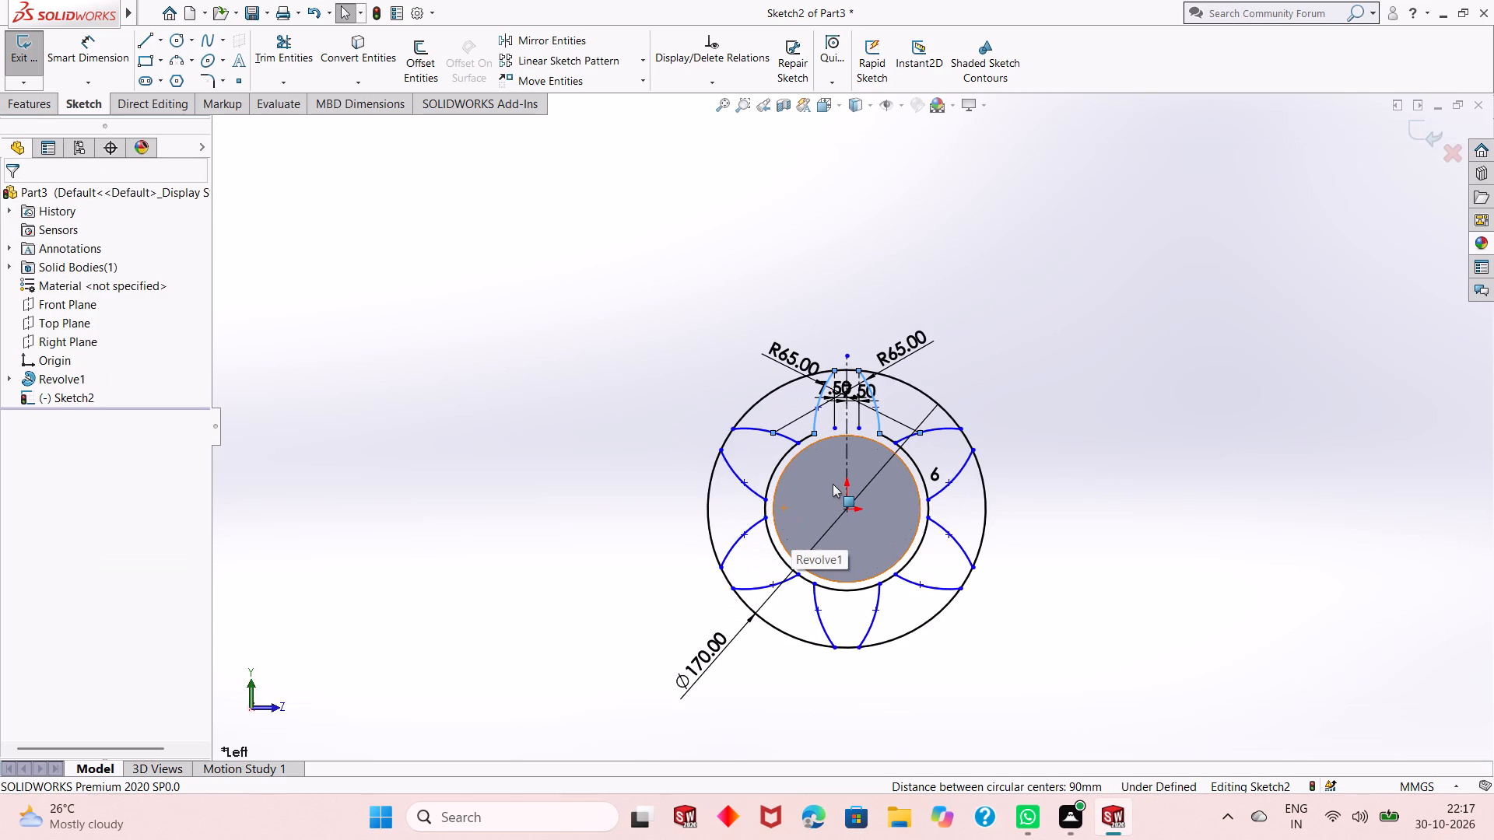
{"action": "scroll", "coordinate": [801, 464], "scroll_direction": "down", "scroll_amount": 2}
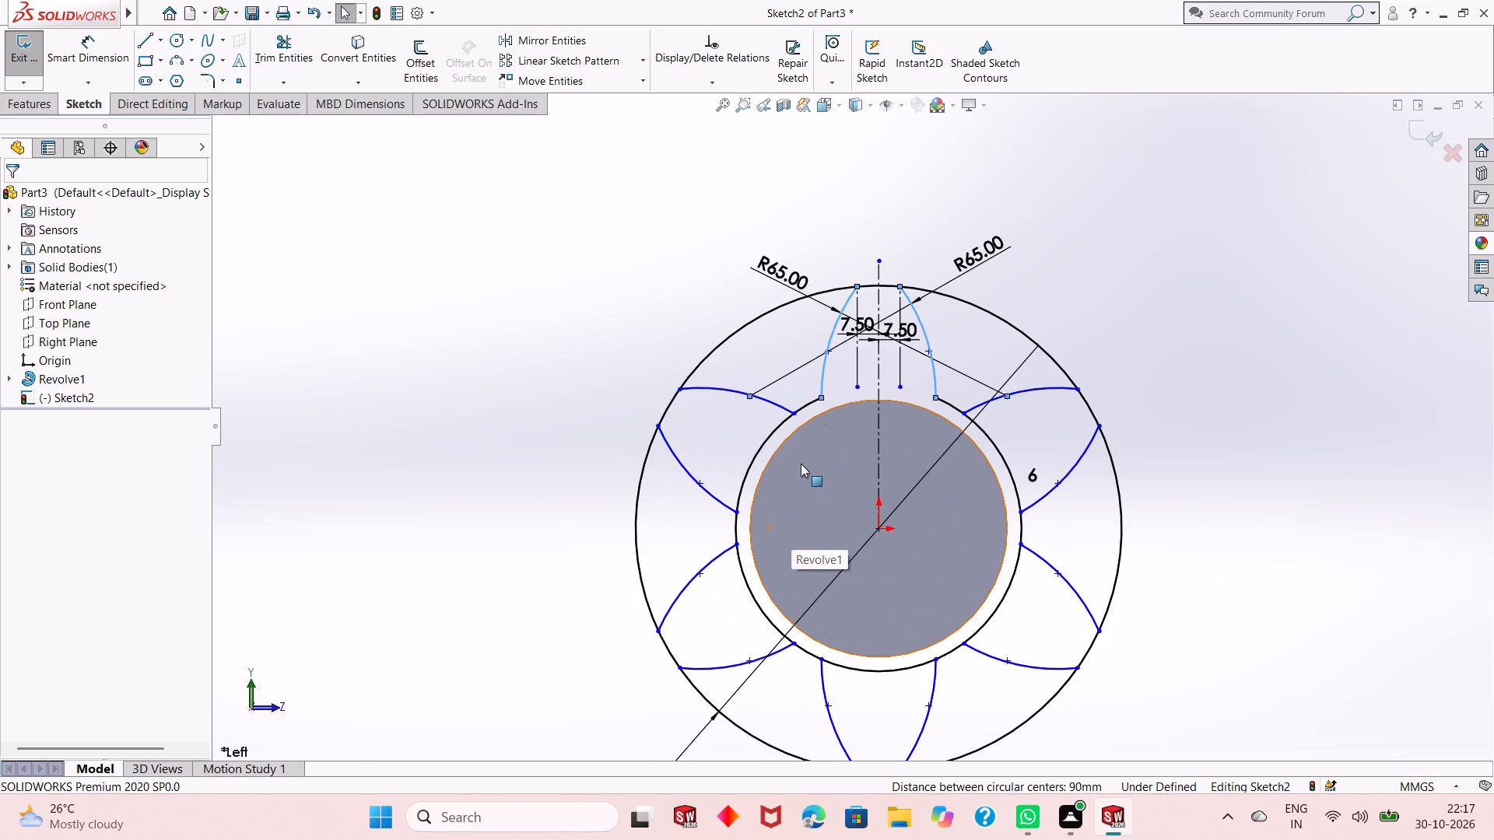
{"action": "left_click", "coordinate": [278, 56]}
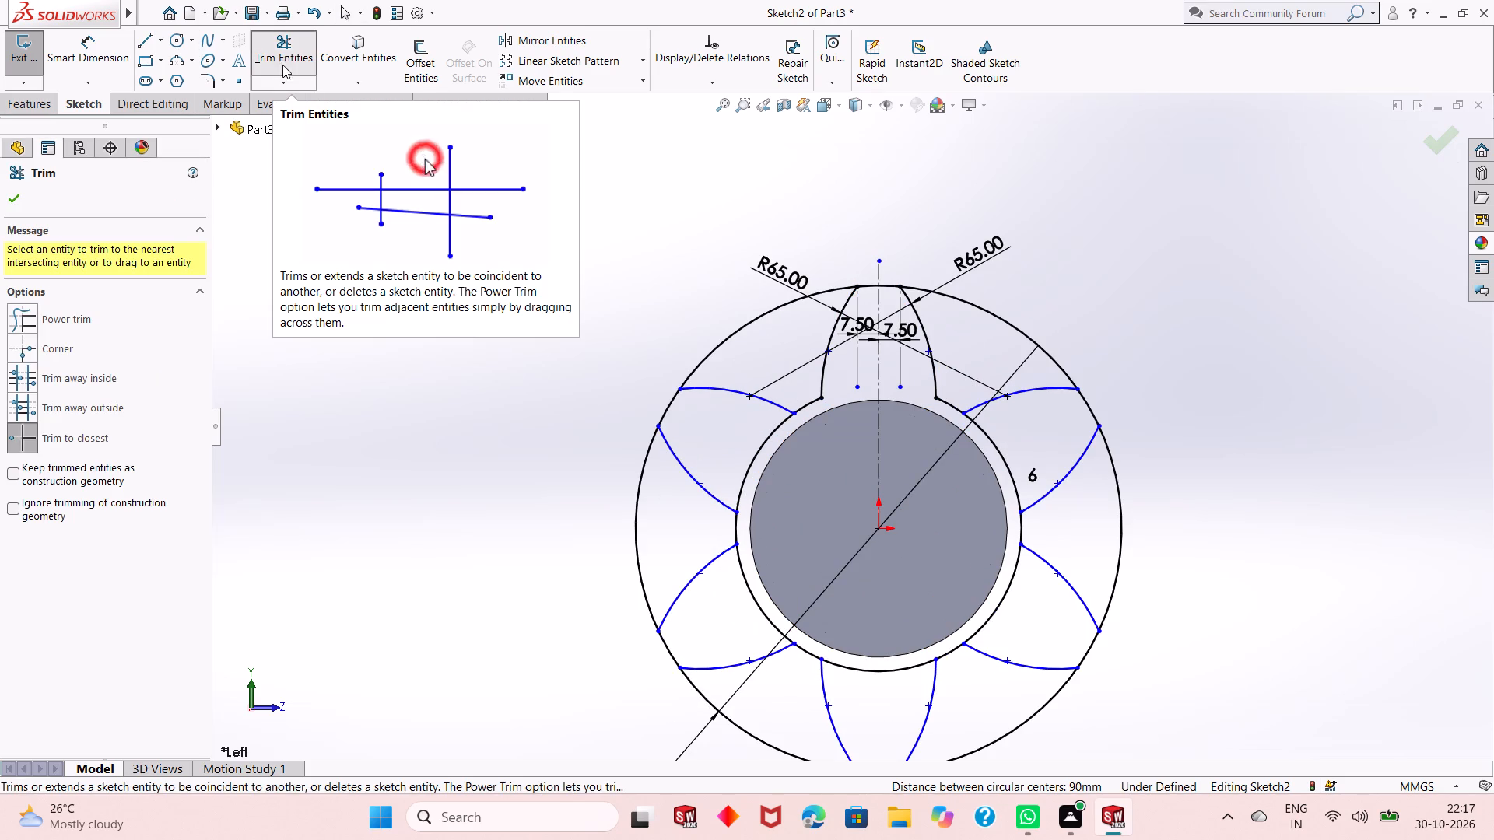
{"action": "left_click", "coordinate": [759, 450]}
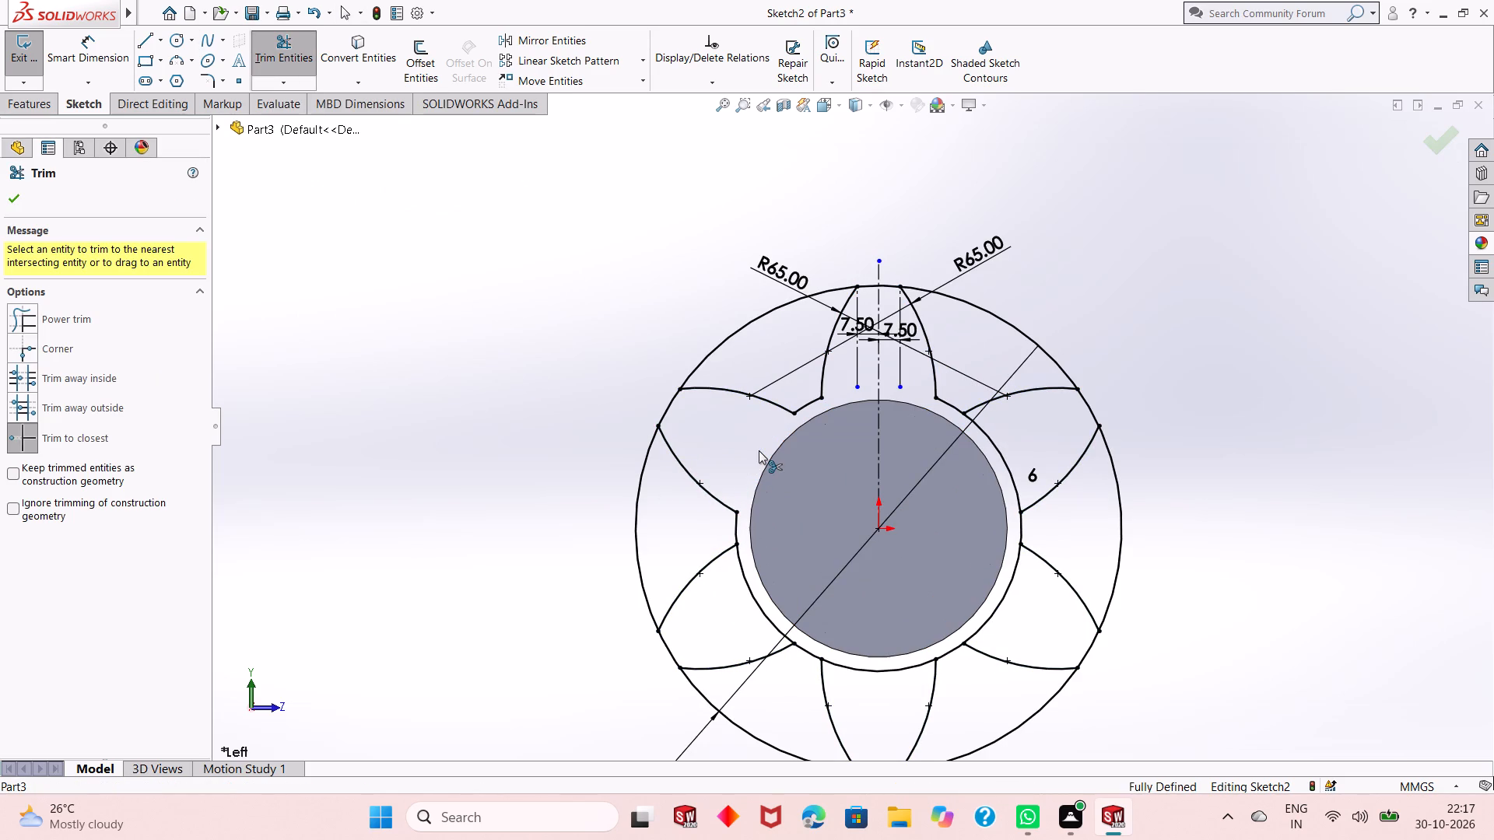
{"action": "left_click", "coordinate": [743, 575]}
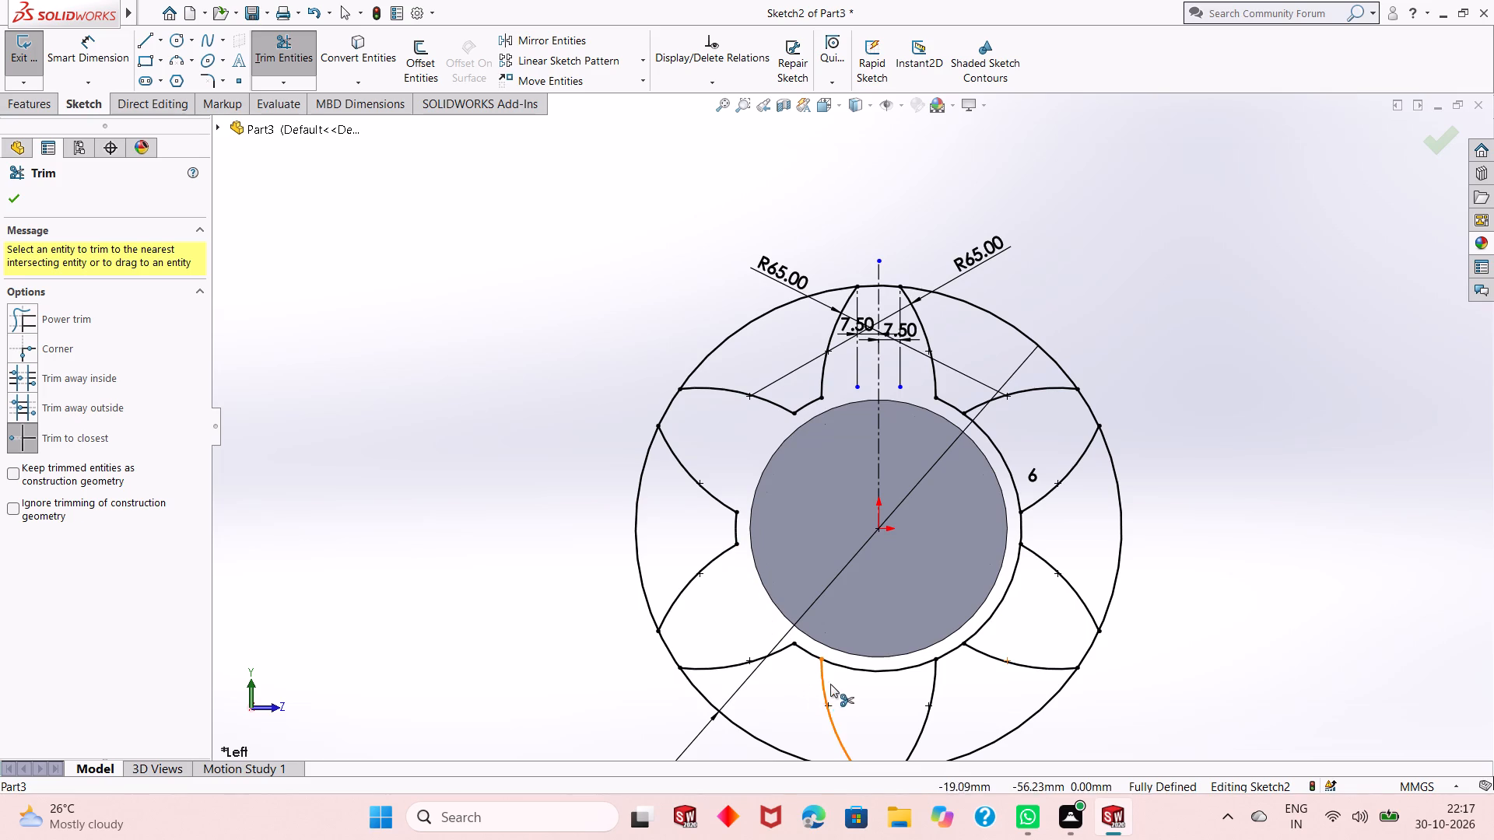
{"action": "left_click", "coordinate": [882, 673]}
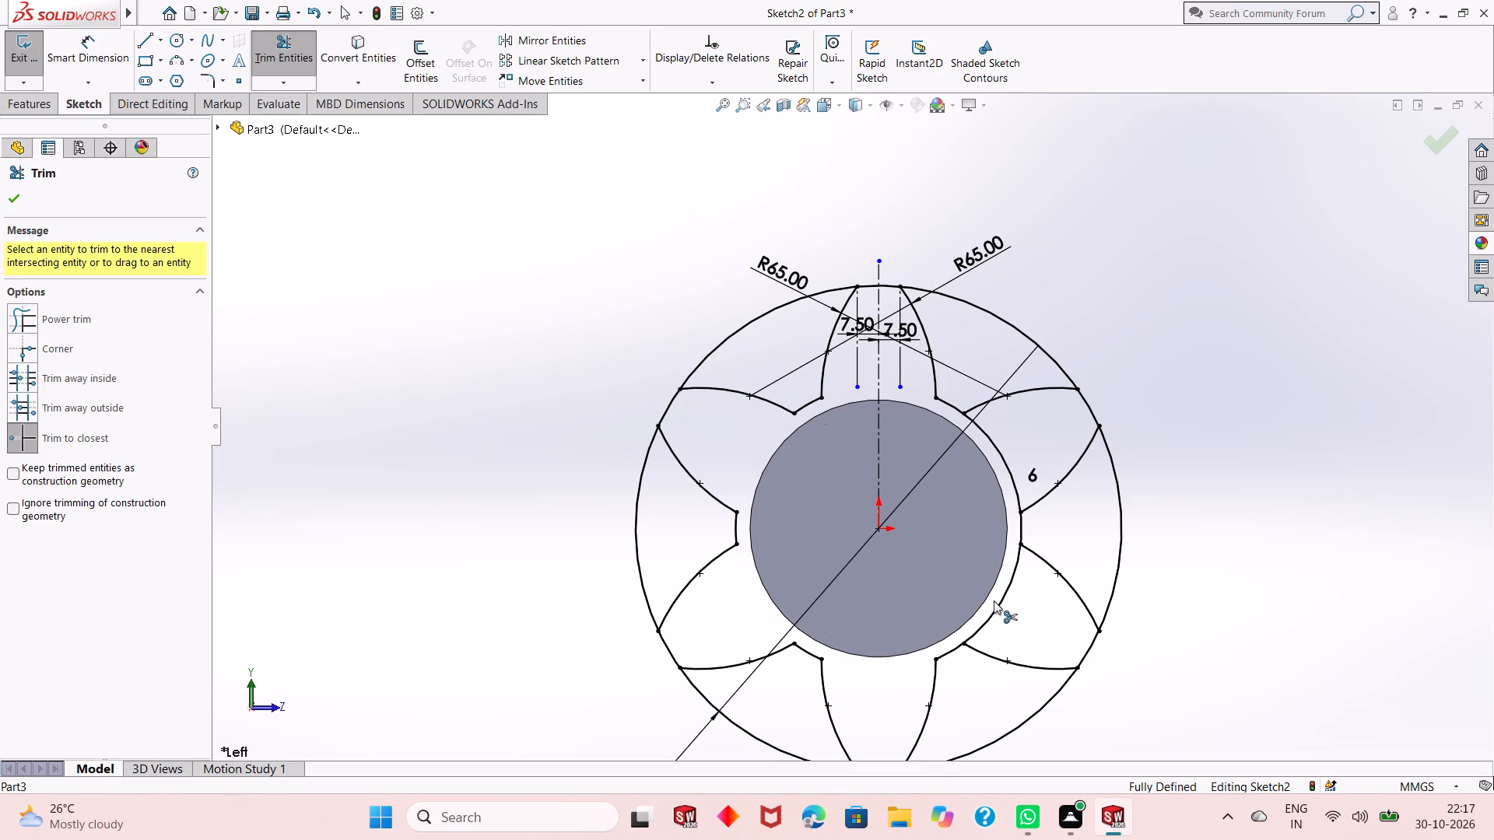
{"action": "left_click", "coordinate": [1005, 597]}
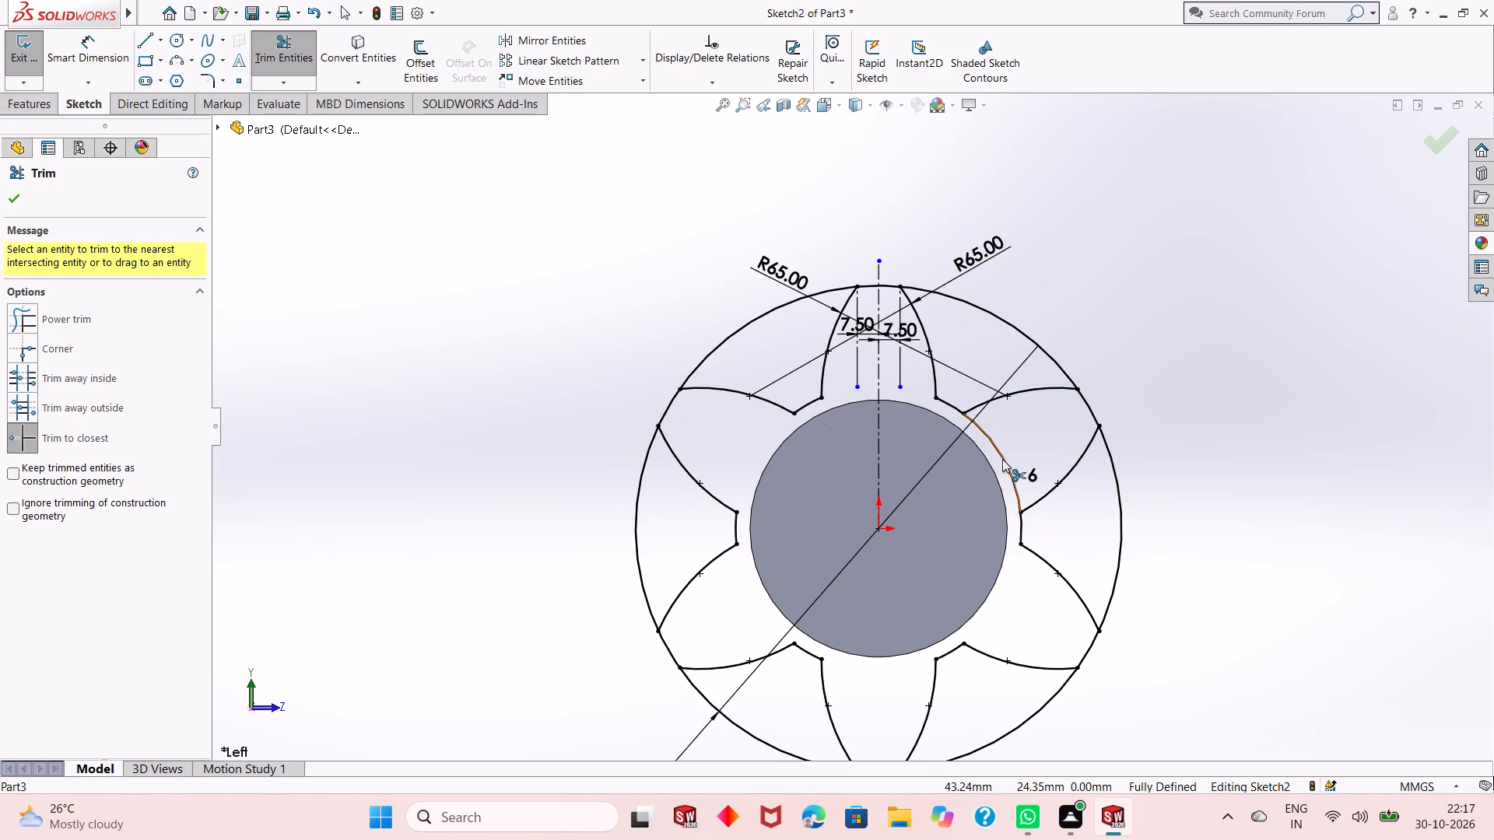
{"action": "left_click", "coordinate": [1002, 459]}
Trim away the 170 mm outer circle segments between the tips of the six teeth.
{"action": "left_click", "coordinate": [949, 293]}
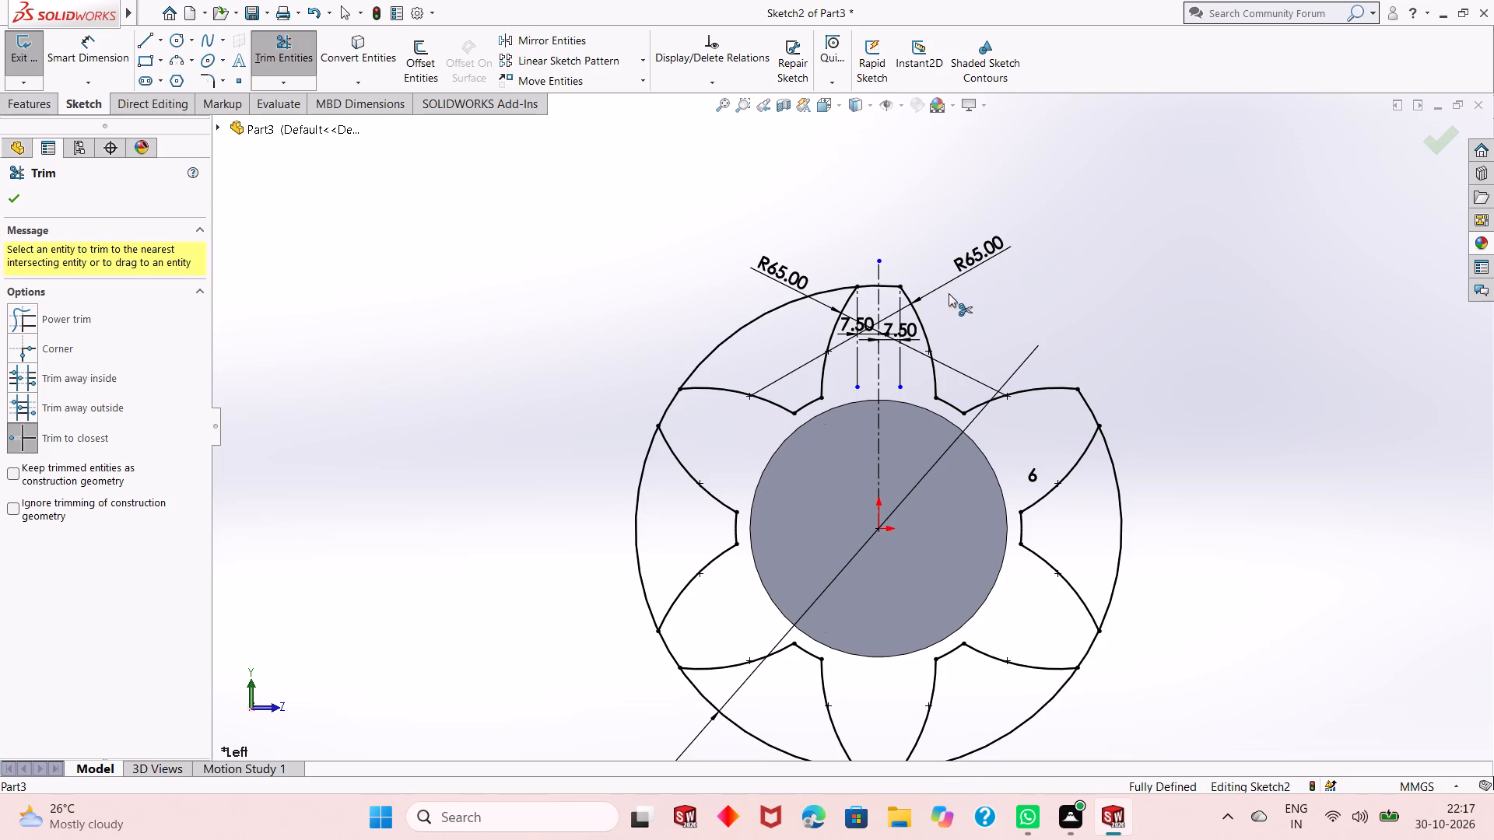
{"action": "left_click", "coordinate": [788, 305]}
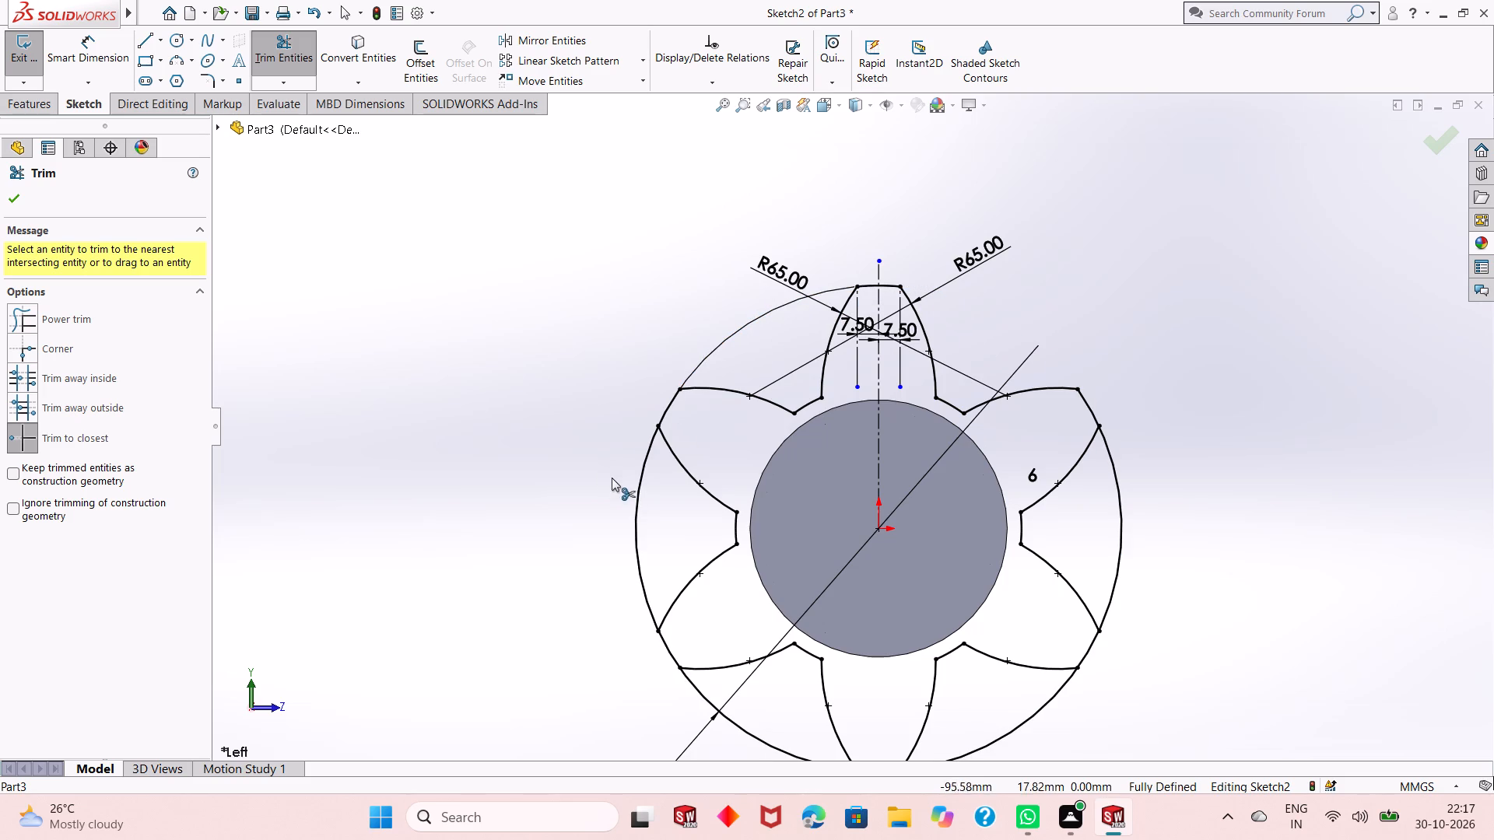
{"action": "left_click", "coordinate": [643, 488]}
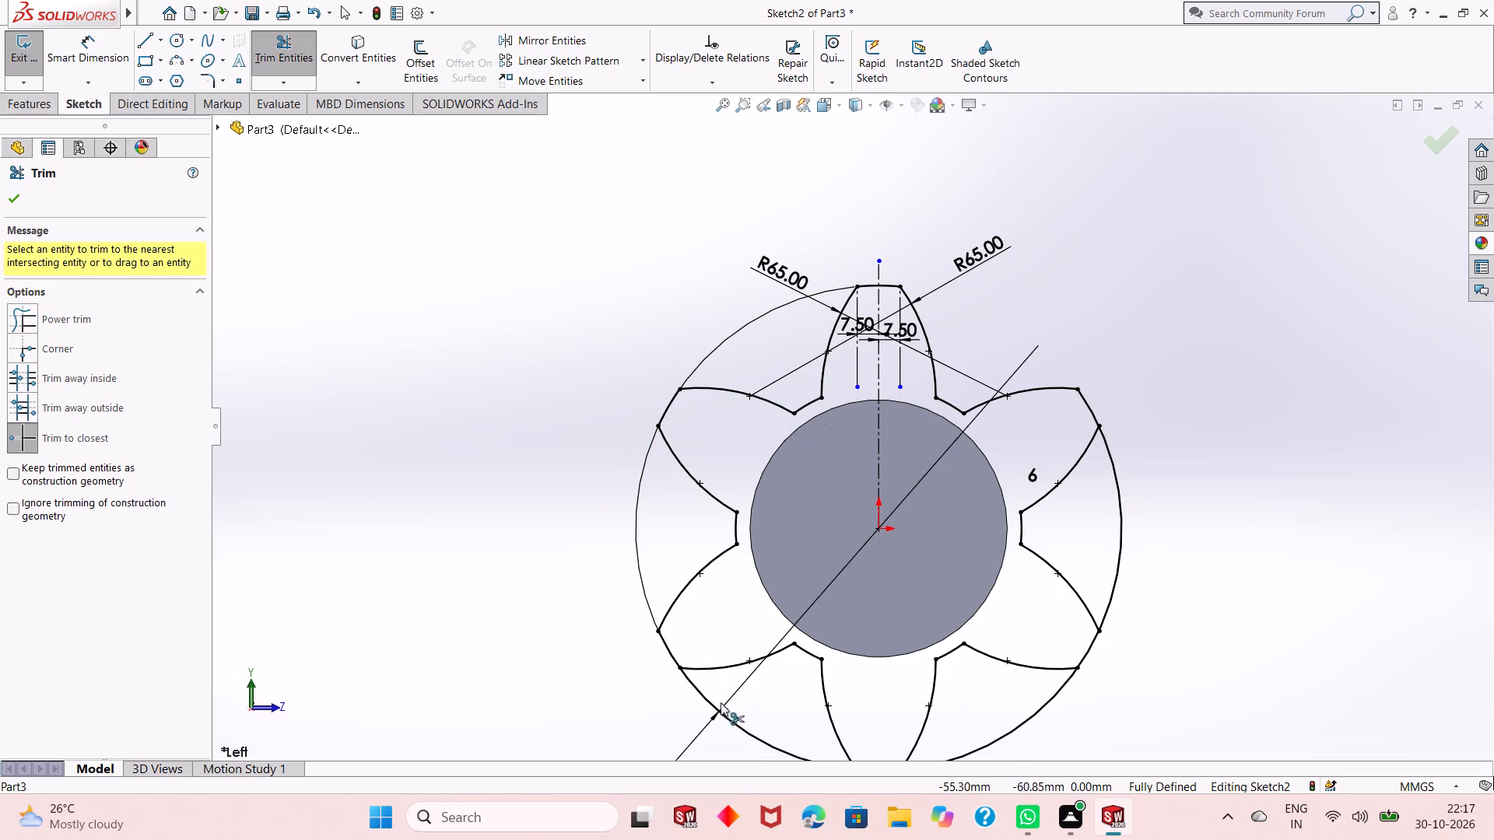
{"action": "left_click", "coordinate": [726, 715]}
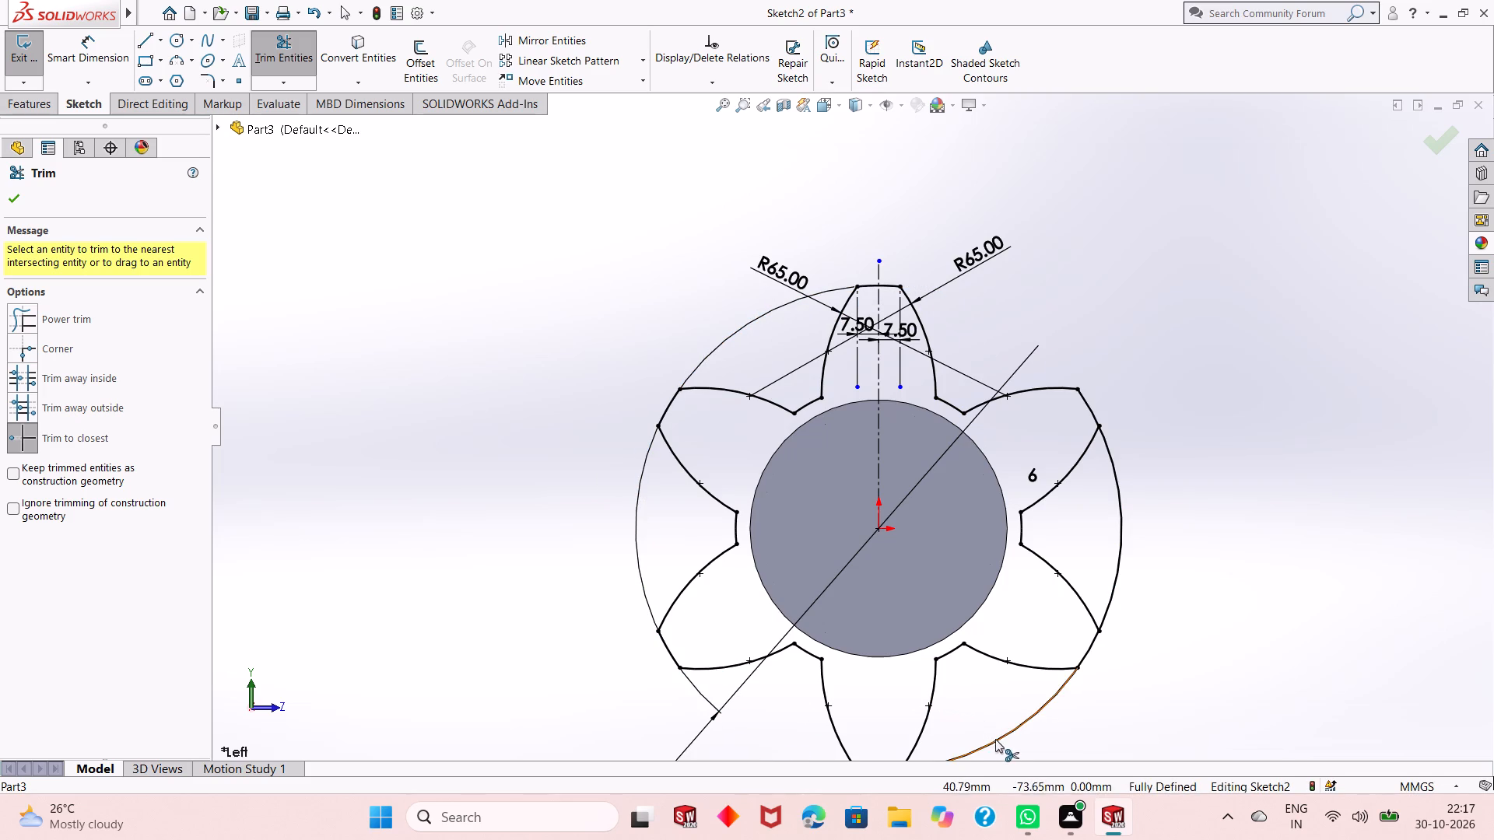
{"action": "left_click", "coordinate": [996, 740]}
{"action": "left_click", "coordinate": [1119, 553]}
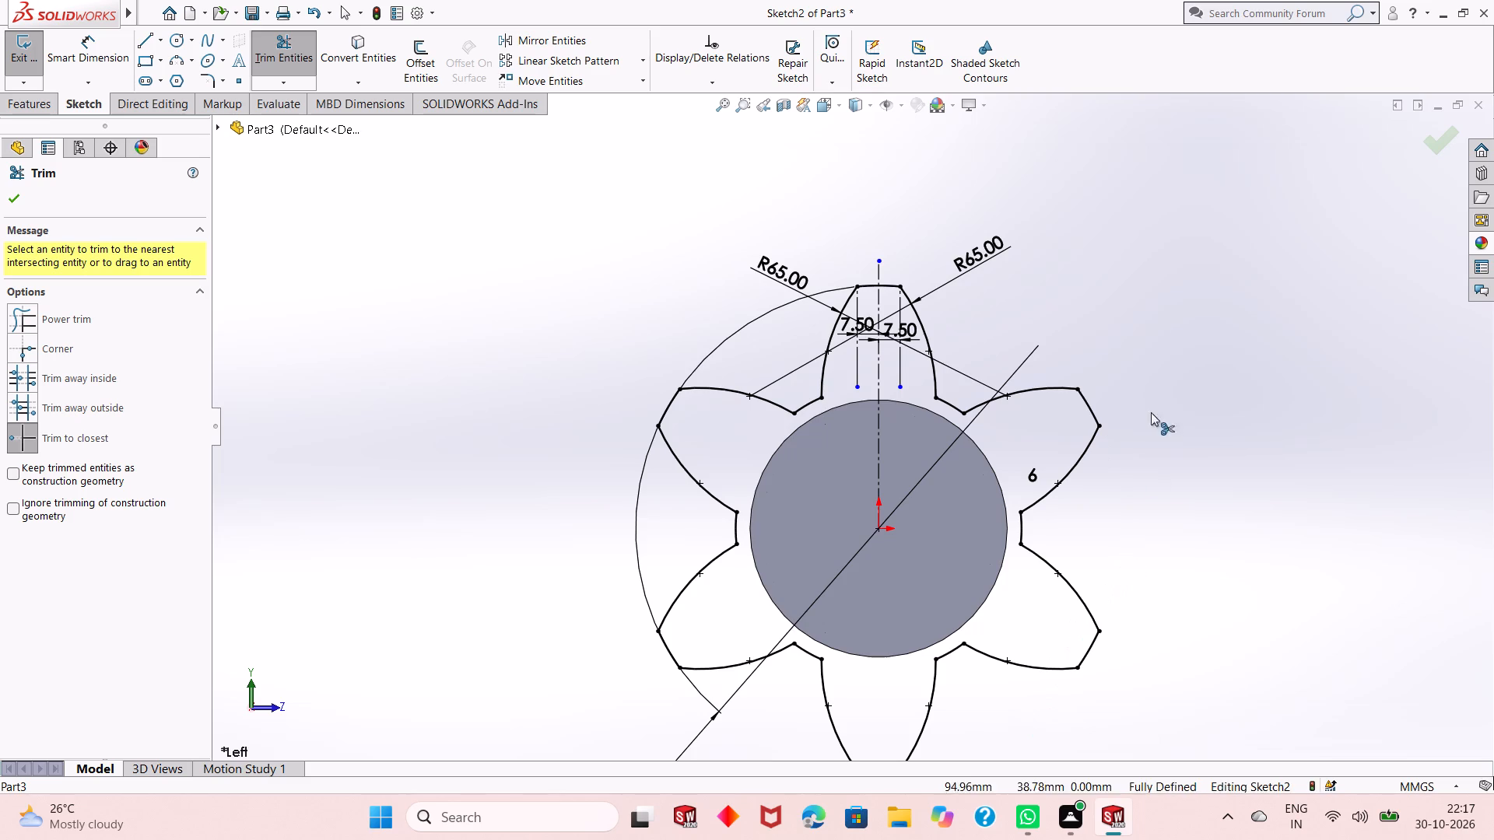
{"action": "right_click", "coordinate": [1171, 275]}
{"action": "left_click", "coordinate": [1202, 327]}
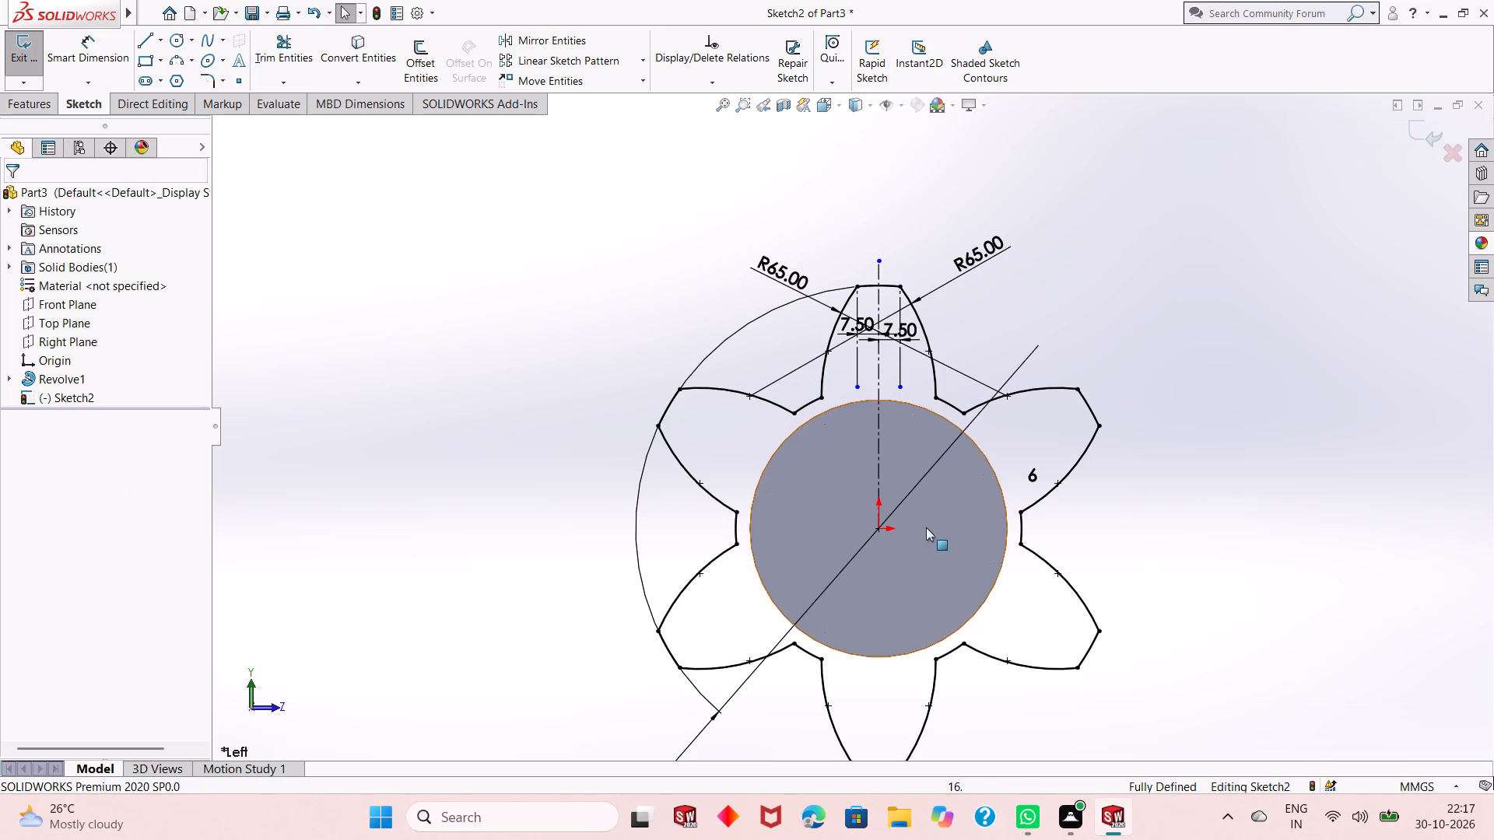
Finish and exit the six-tooth profile sketch.
{"action": "scroll", "coordinate": [926, 527], "scroll_direction": "up", "scroll_amount": 1}
{"action": "scroll", "coordinate": [835, 522], "scroll_direction": "down", "scroll_amount": 1}
{"action": "scroll", "coordinate": [858, 492], "scroll_direction": "up", "scroll_amount": 2}
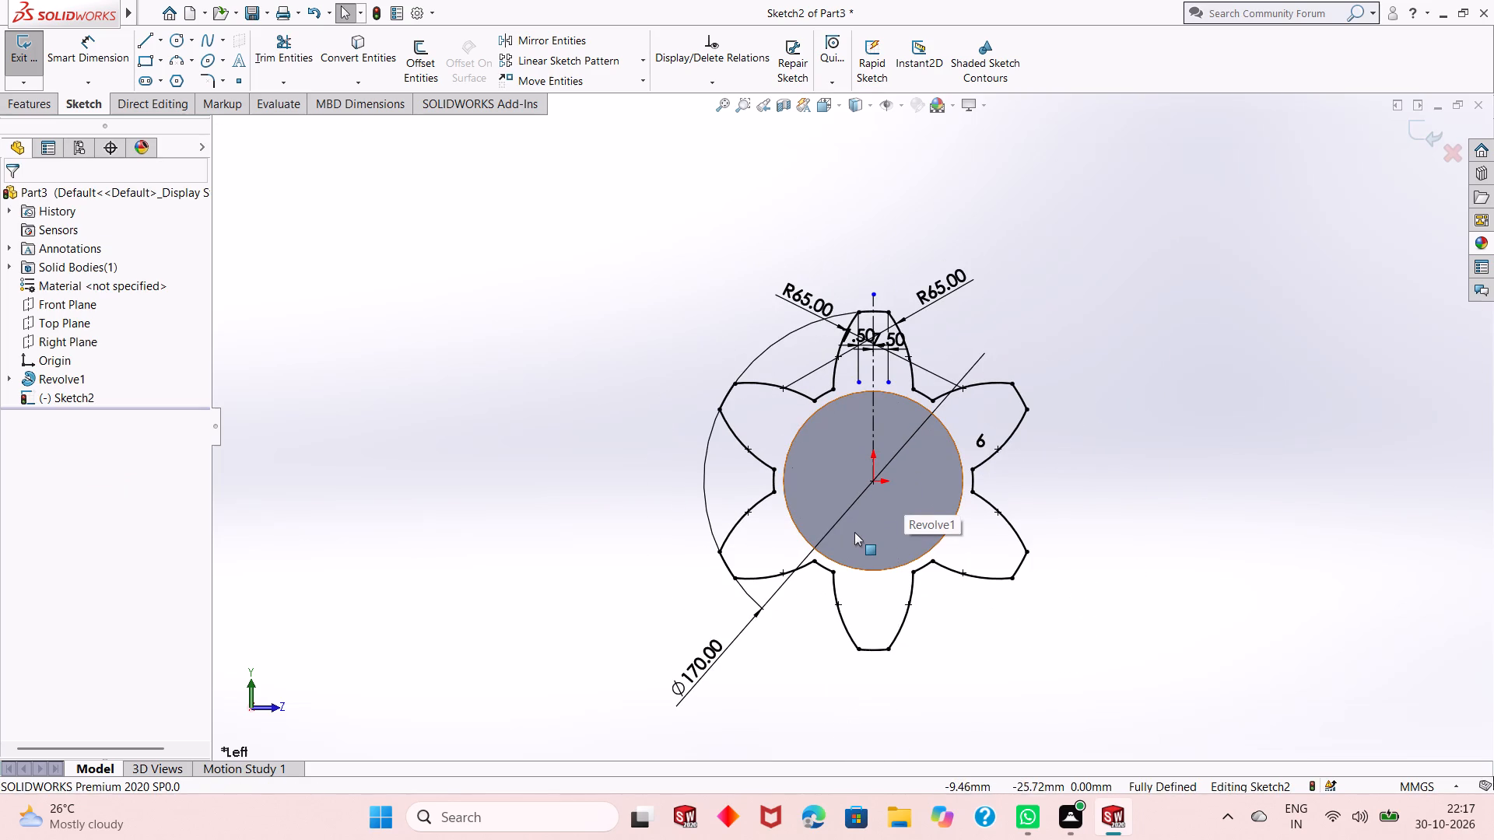
{"action": "scroll", "coordinate": [847, 545], "scroll_direction": "up", "scroll_amount": 1}
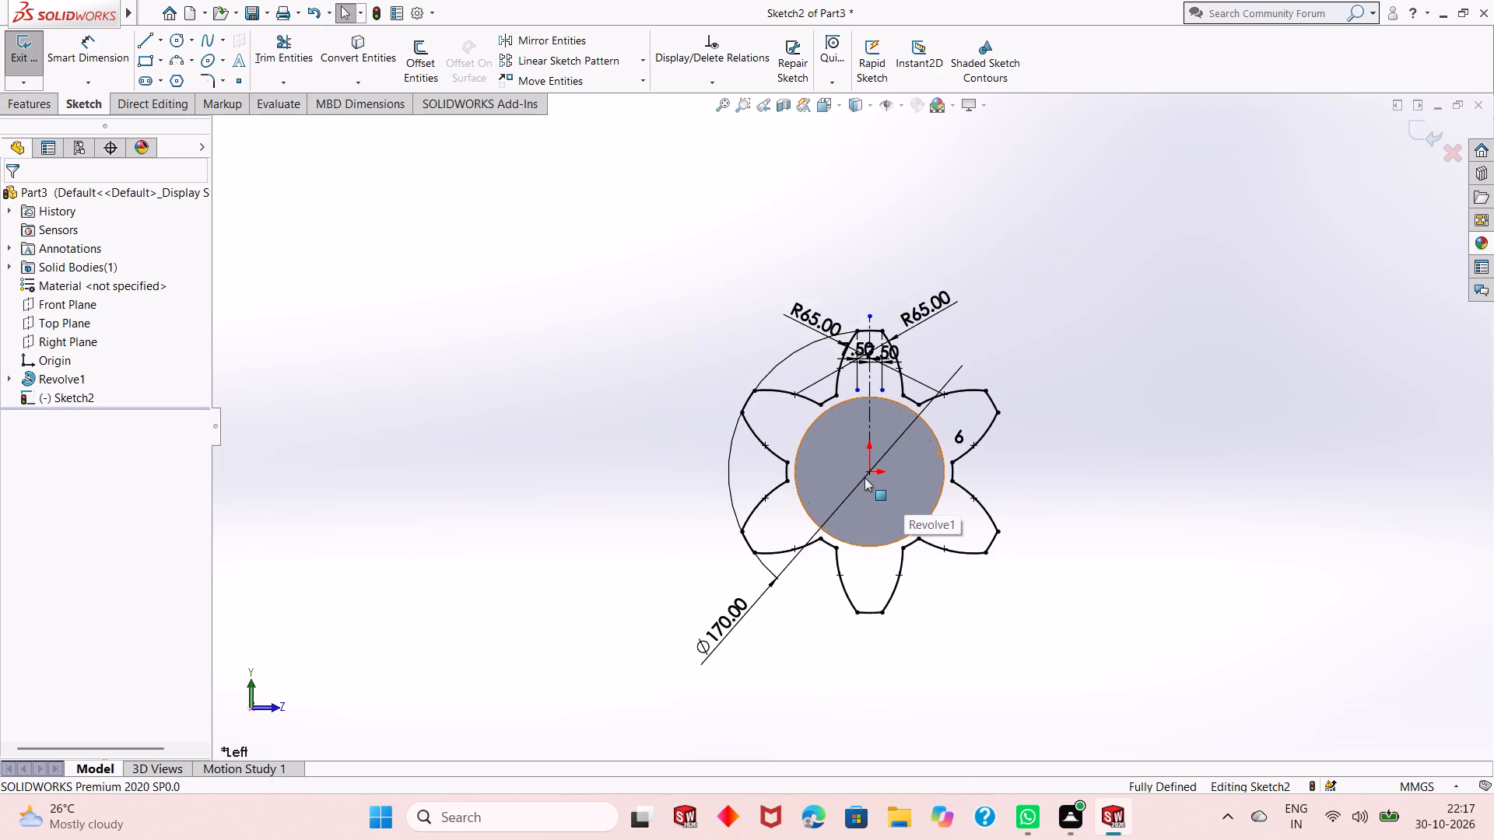
{"action": "scroll", "coordinate": [864, 478], "scroll_direction": "down", "scroll_amount": 1}
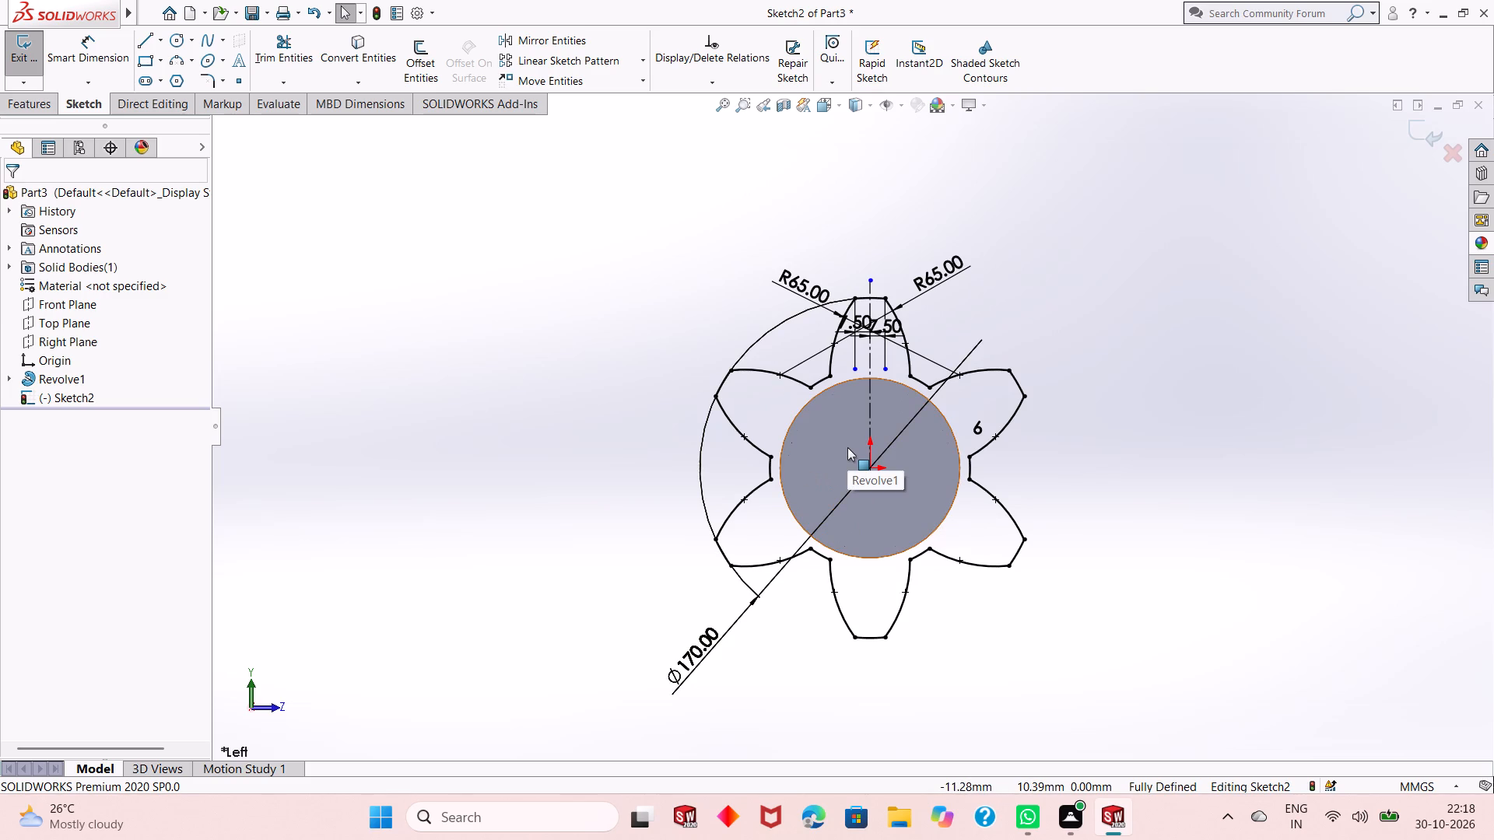
{"action": "scroll", "coordinate": [847, 447], "scroll_direction": "up", "scroll_amount": 1}
{"action": "scroll", "coordinate": [847, 447], "scroll_direction": "down", "scroll_amount": 2}
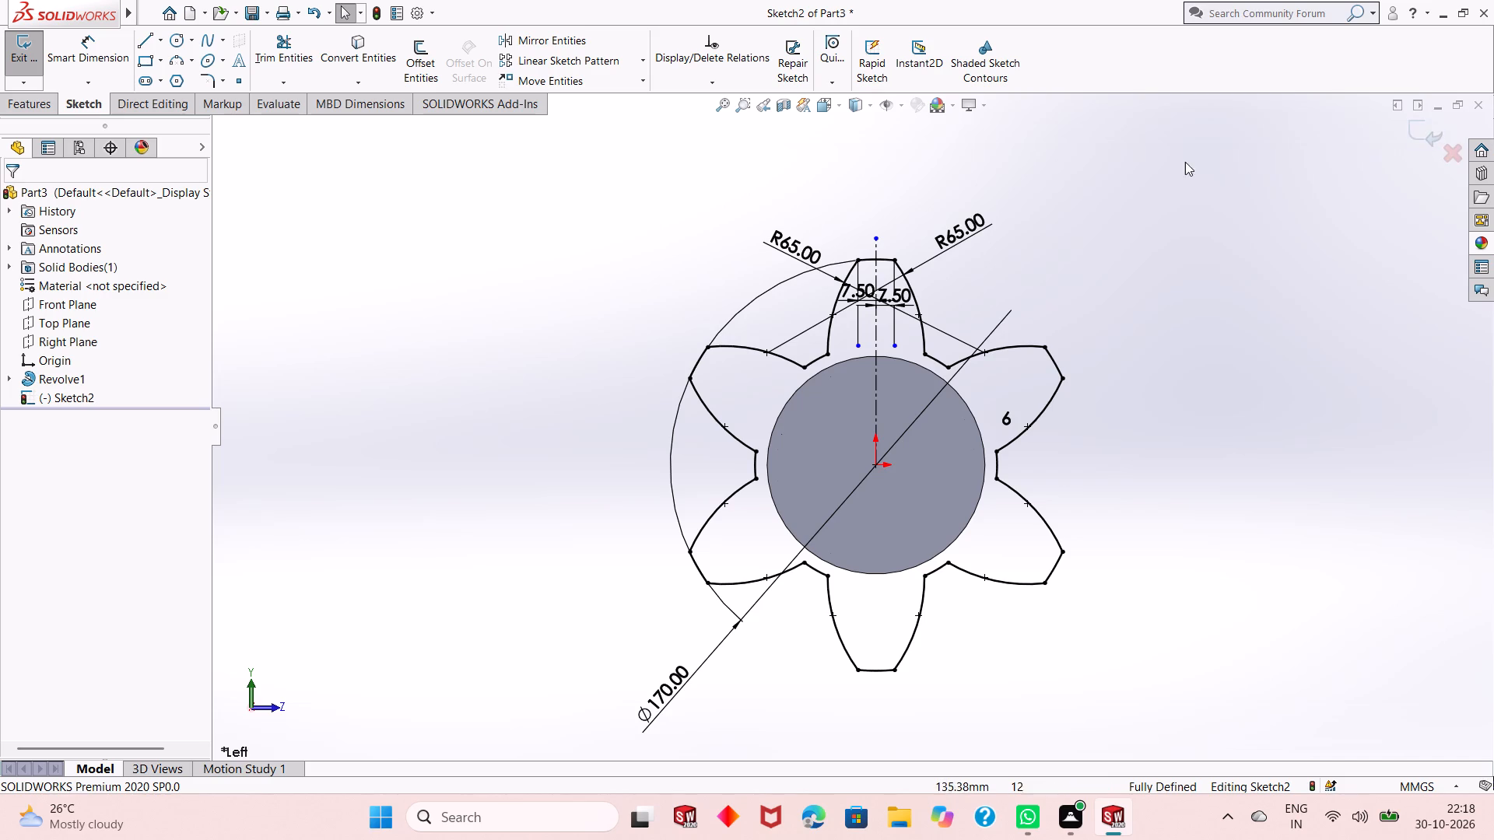
{"action": "left_click", "coordinate": [1421, 126]}
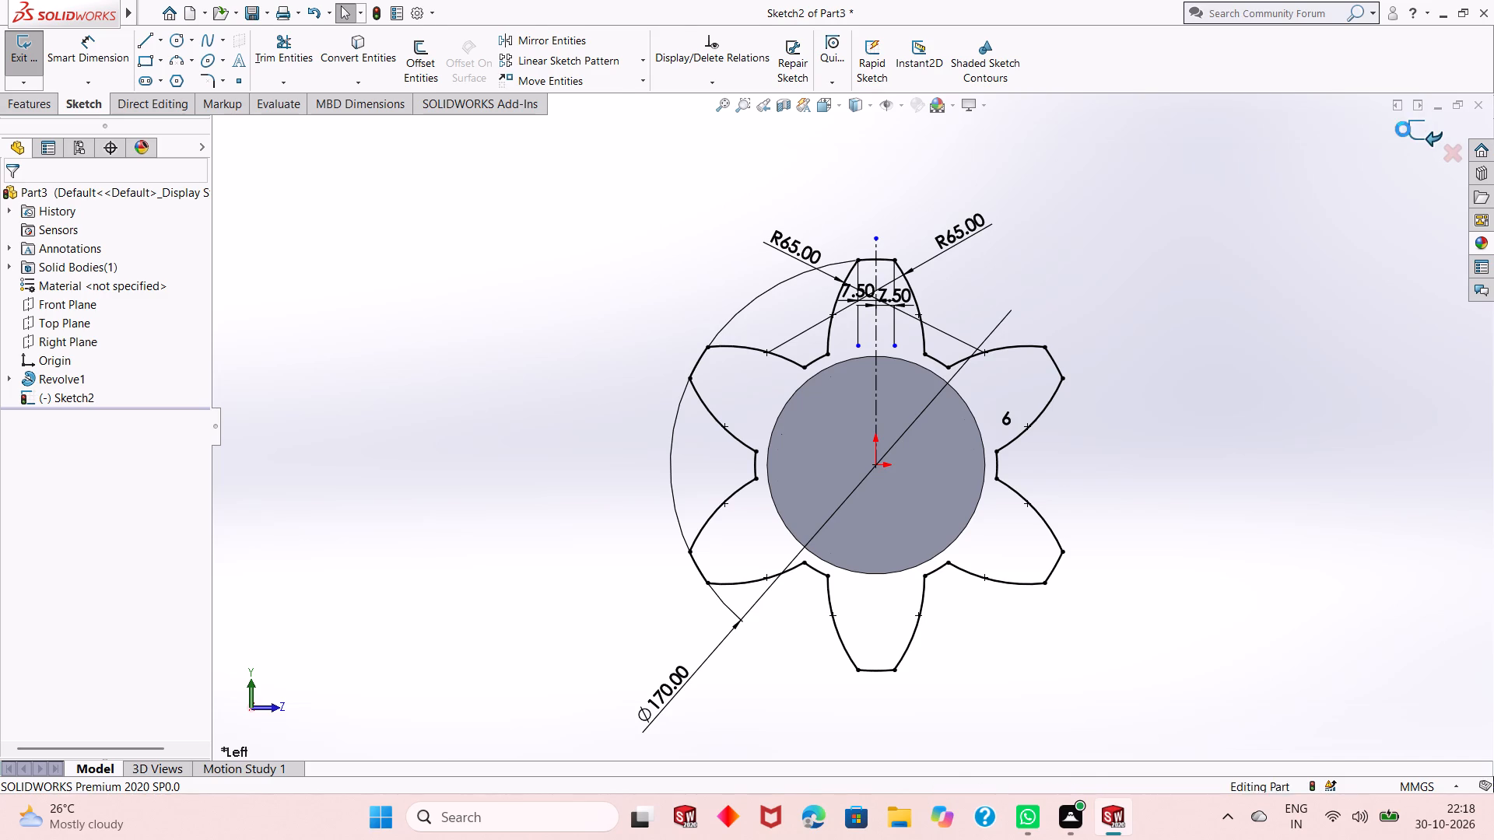
Set up a reference plane parallel to the Right Plane with the offset direction flipped and a 45 mm distance.
{"action": "scroll", "coordinate": [896, 446], "scroll_direction": "up", "scroll_amount": 2}
{"action": "middle_click_drag", "start_coordinate": [1055, 383], "coordinate": [1036, 392]}
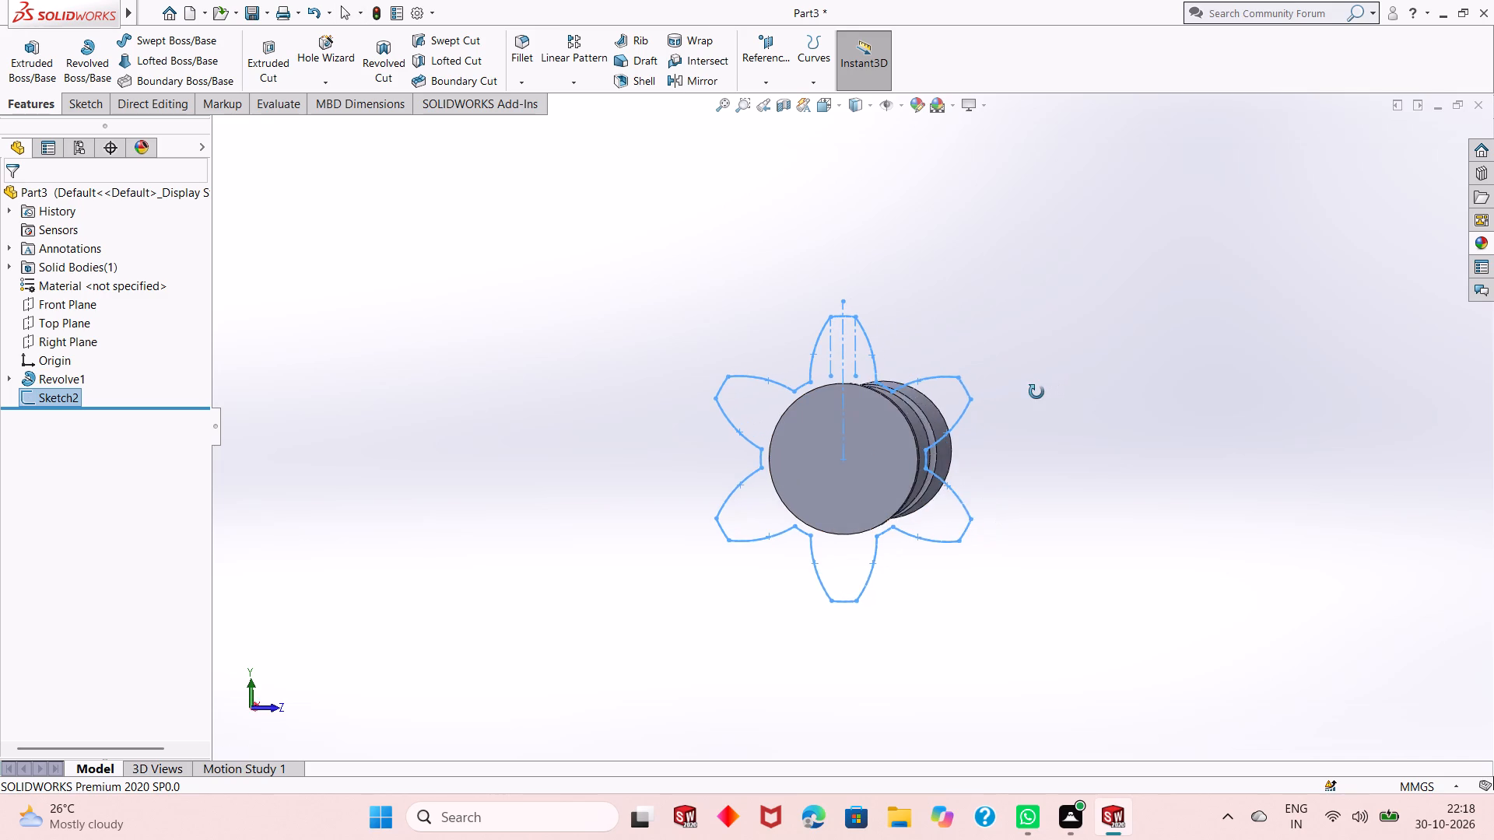
{"action": "middle_click_drag", "start_coordinate": [1036, 392], "coordinate": [1018, 407]}
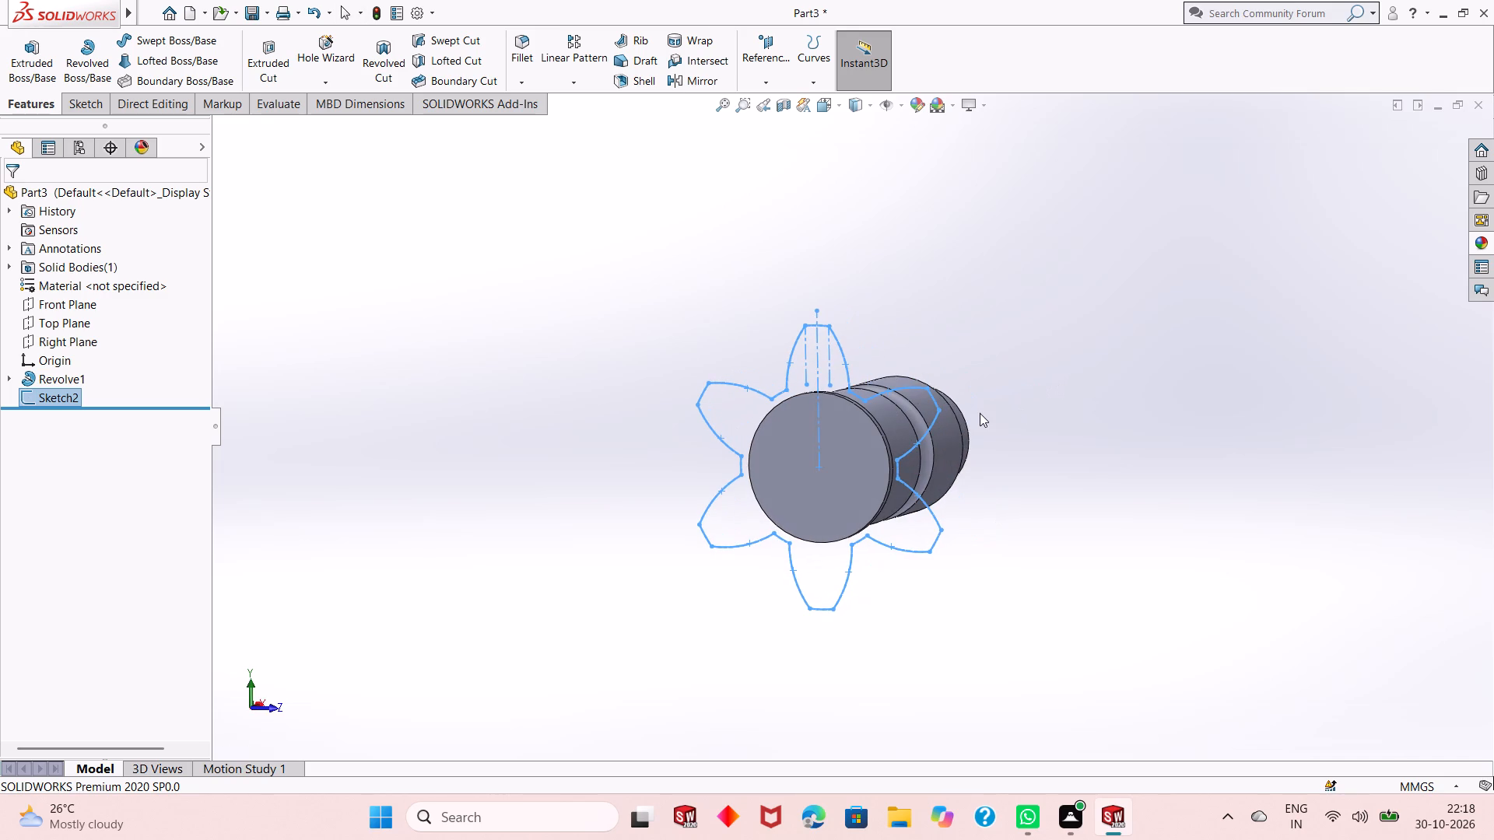
{"action": "middle_click_drag", "start_coordinate": [980, 413], "coordinate": [939, 425]}
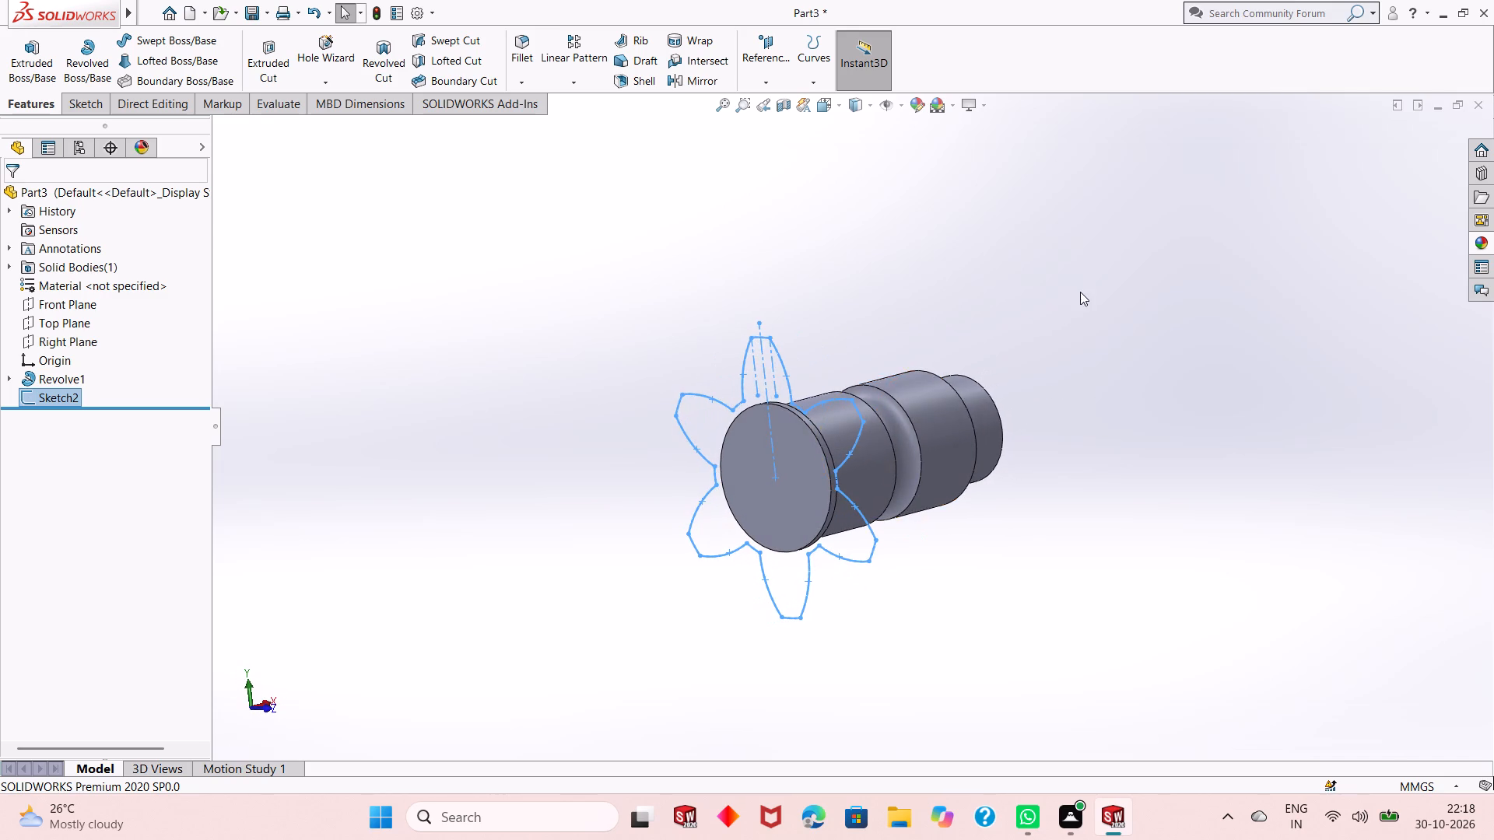
{"action": "left_click", "coordinate": [1080, 292]}
{"action": "scroll", "coordinate": [931, 421], "scroll_direction": "up", "scroll_amount": 1}
{"action": "middle_click_drag", "start_coordinate": [931, 422], "coordinate": [946, 390]}
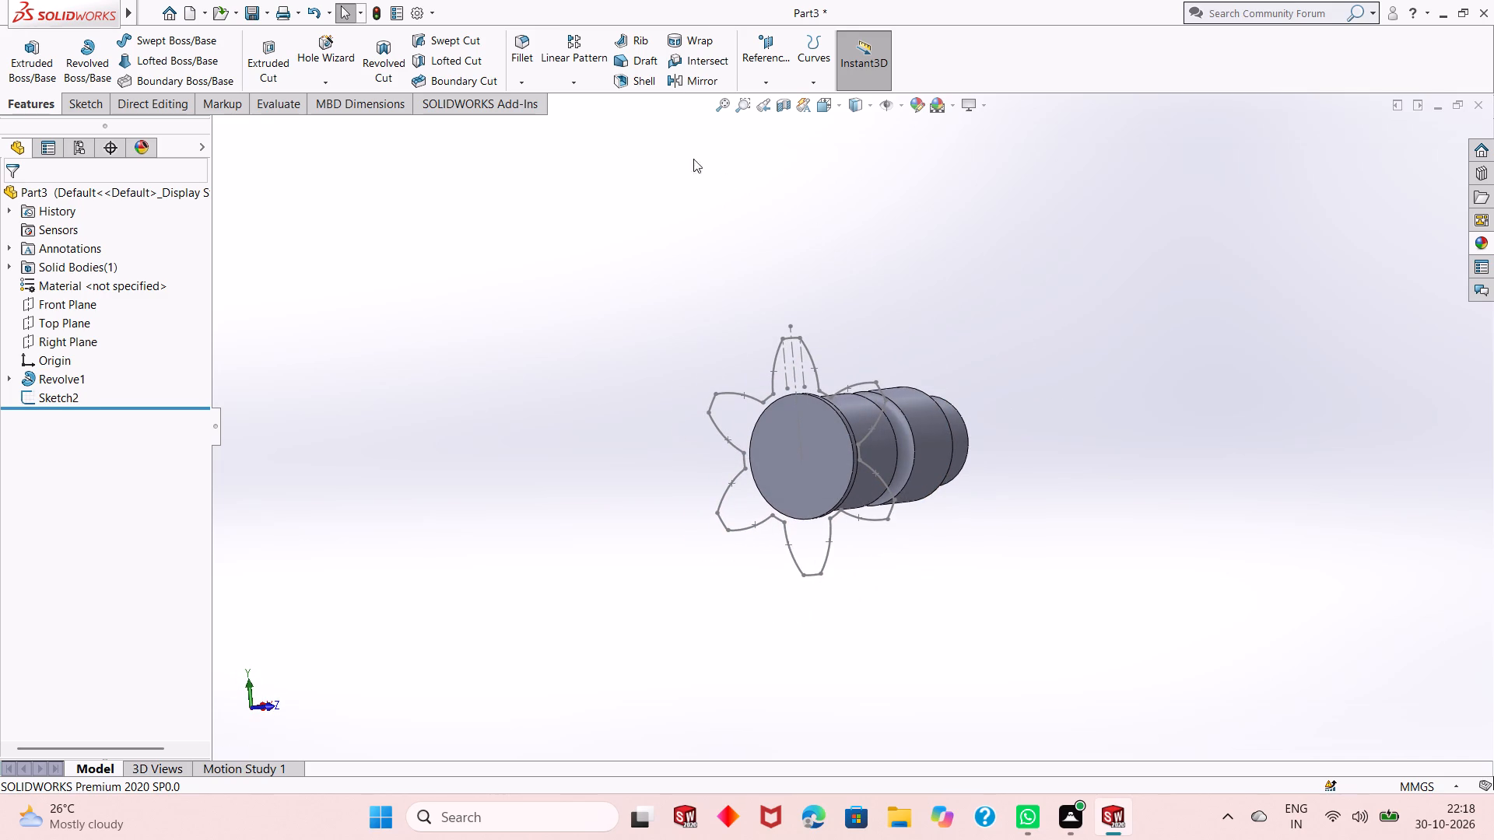
{"action": "left_click", "coordinate": [756, 61]}
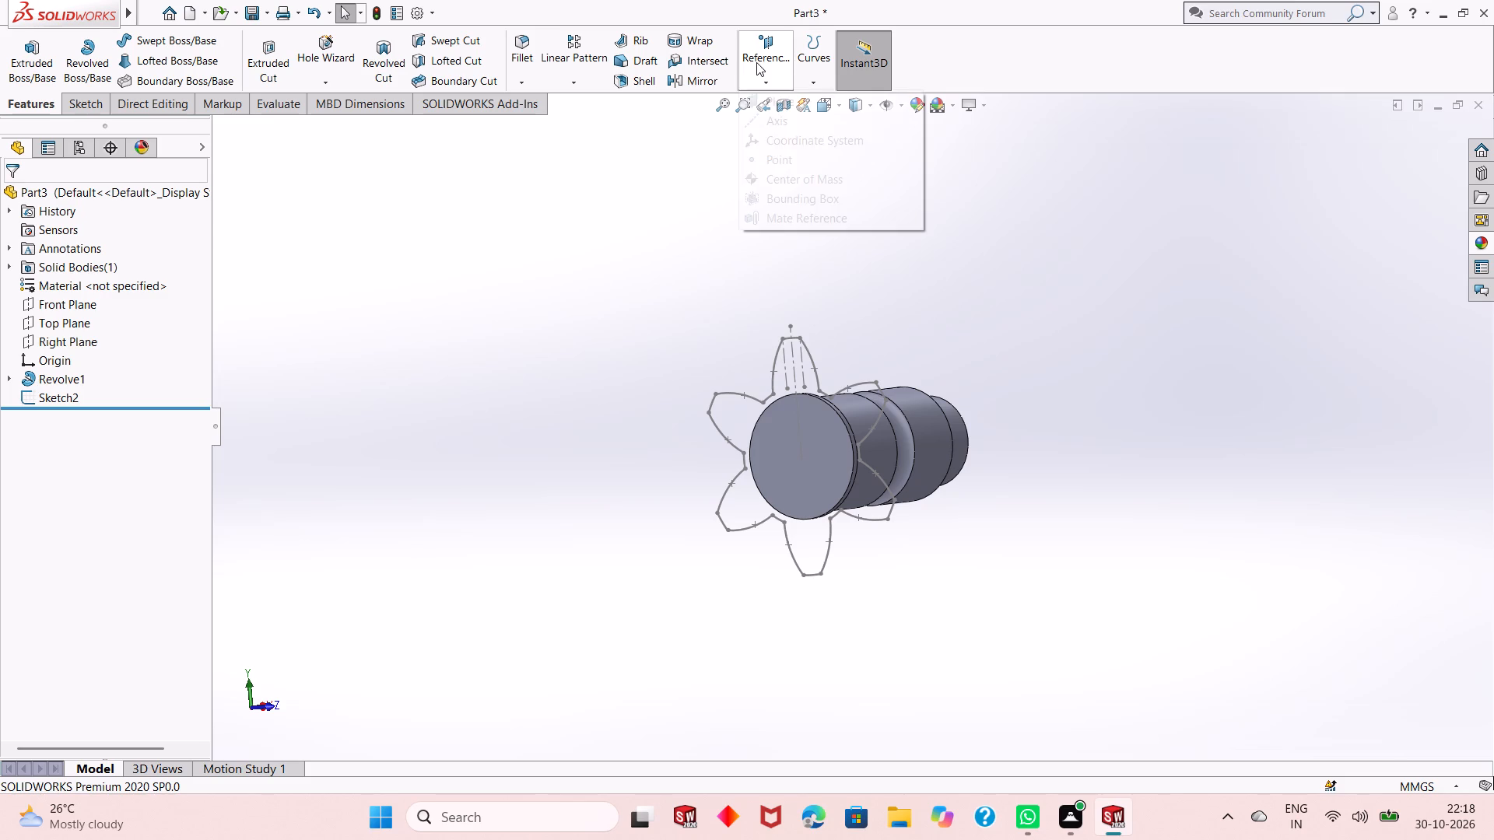
{"action": "left_click", "coordinate": [44, 323]}
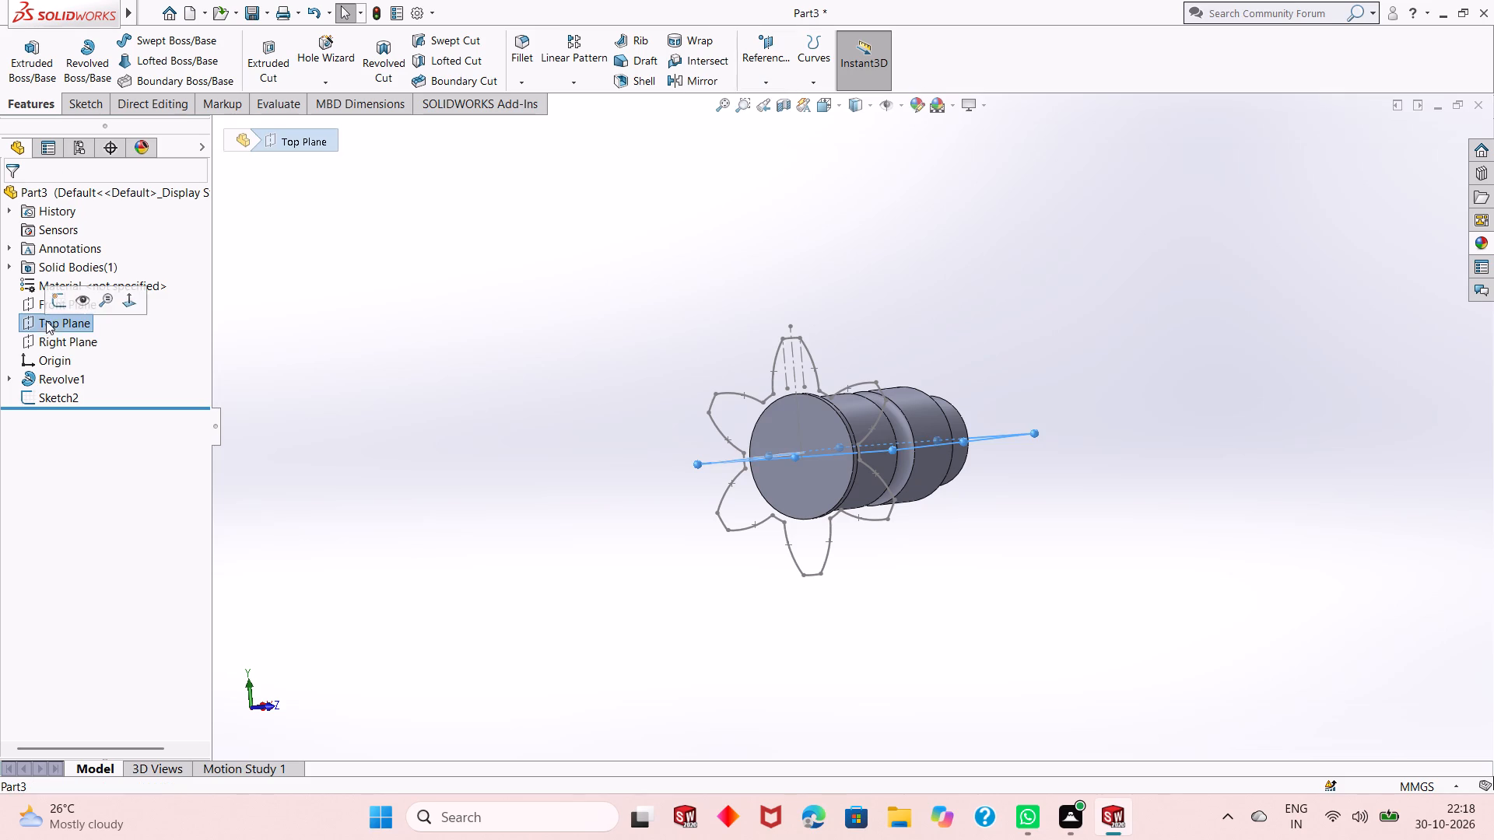
{"action": "left_click", "coordinate": [414, 376]}
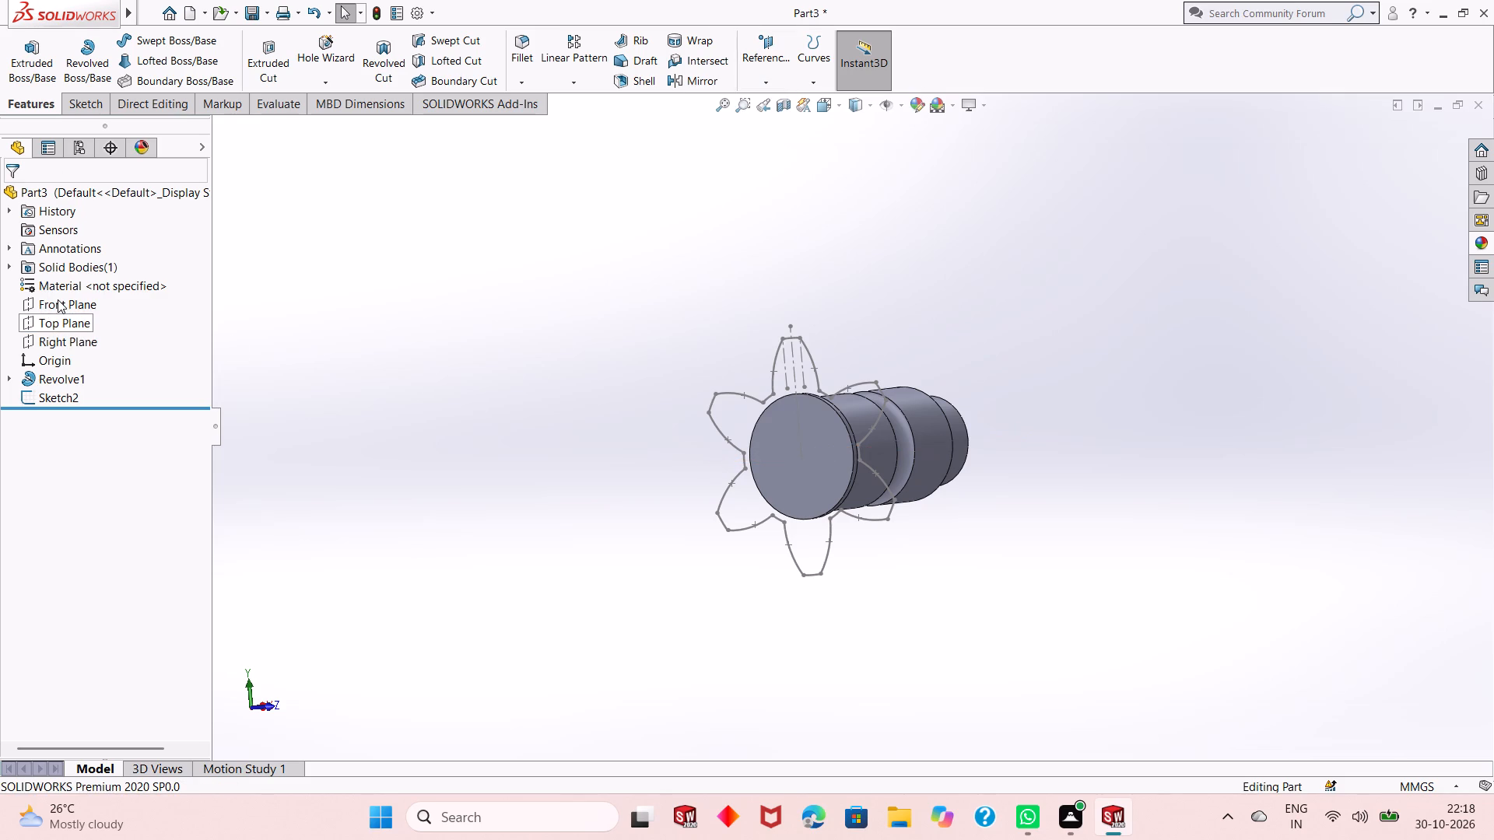
{"action": "left_click", "coordinate": [58, 338]}
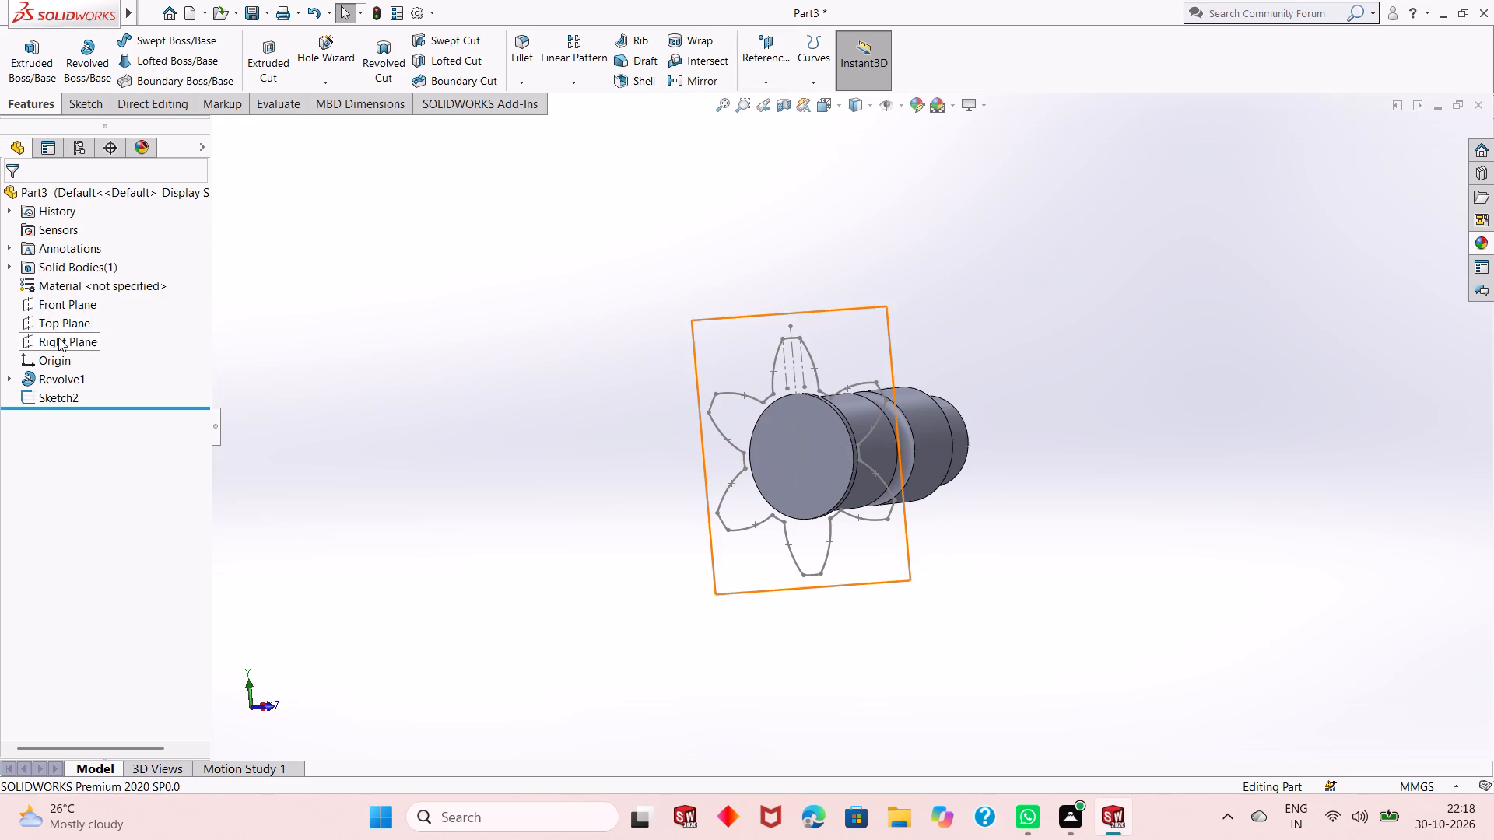
{"action": "middle_click_drag", "start_coordinate": [577, 354], "coordinate": [559, 362]}
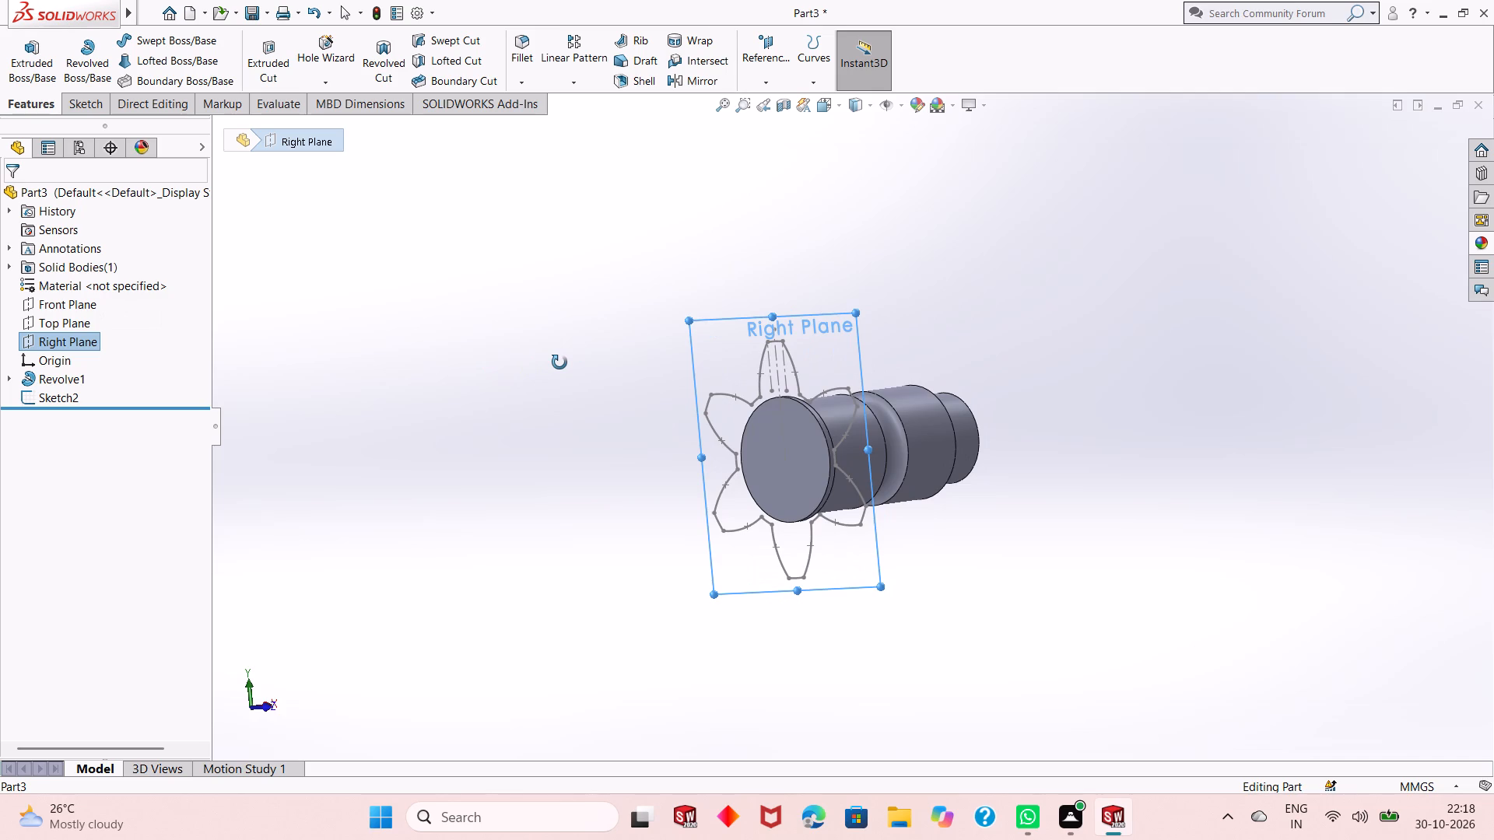
{"action": "middle_click_drag", "start_coordinate": [559, 362], "coordinate": [570, 345]}
{"action": "left_click", "coordinate": [766, 54]}
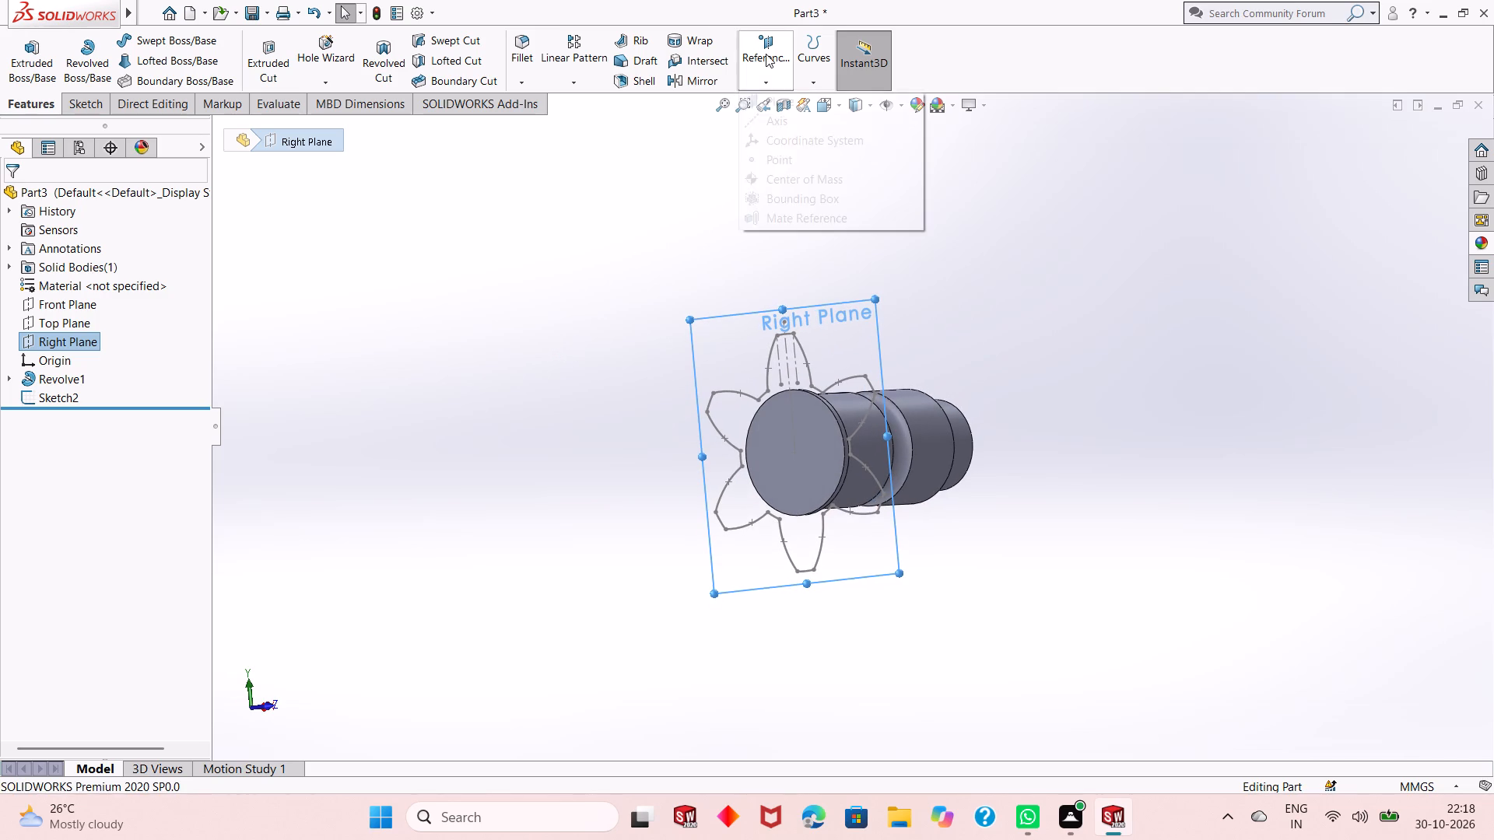
{"action": "left_click", "coordinate": [777, 96]}
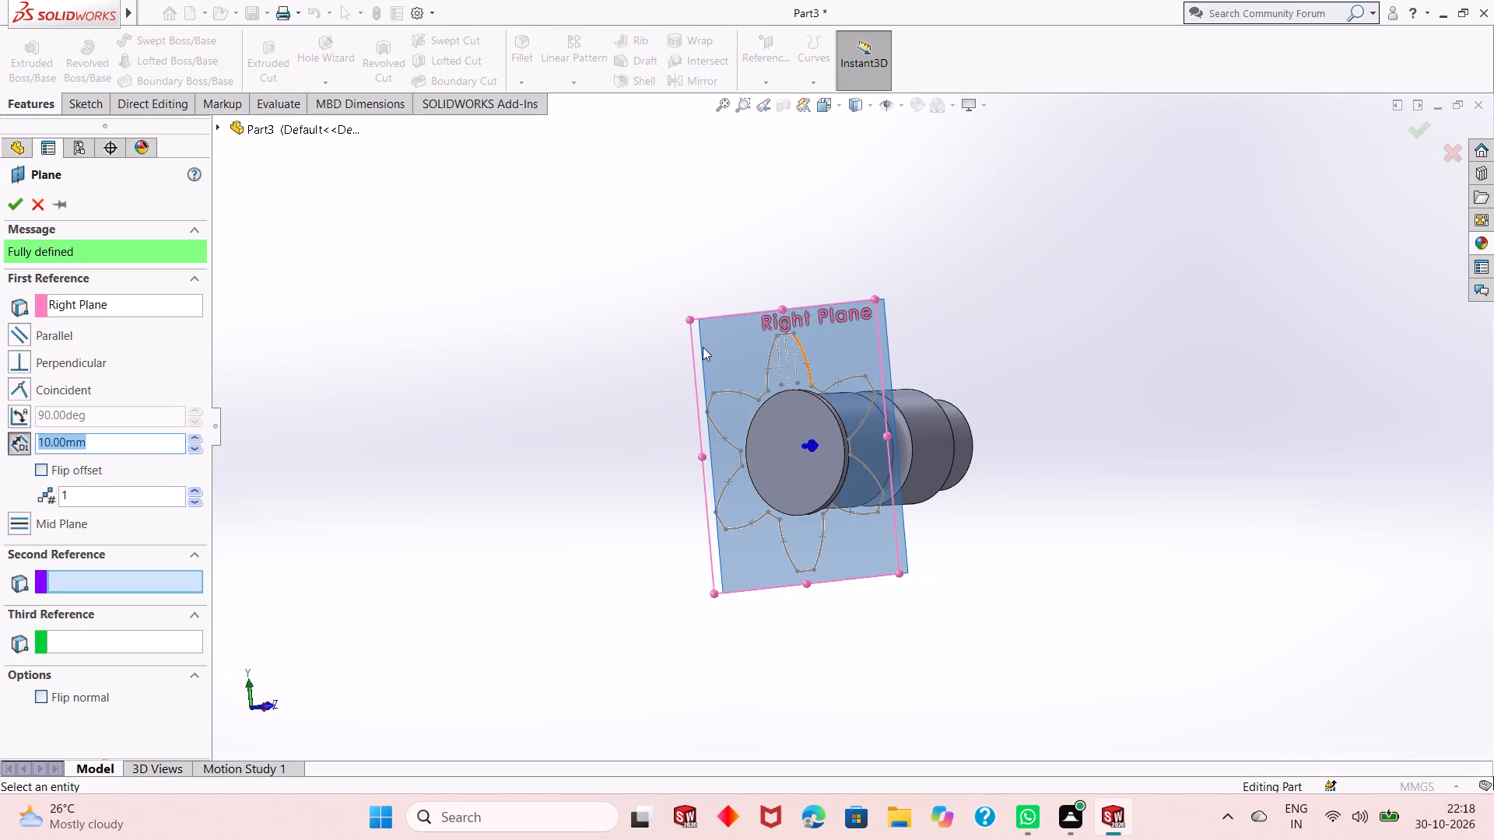
{"action": "middle_click_drag", "start_coordinate": [666, 345], "coordinate": [605, 390]}
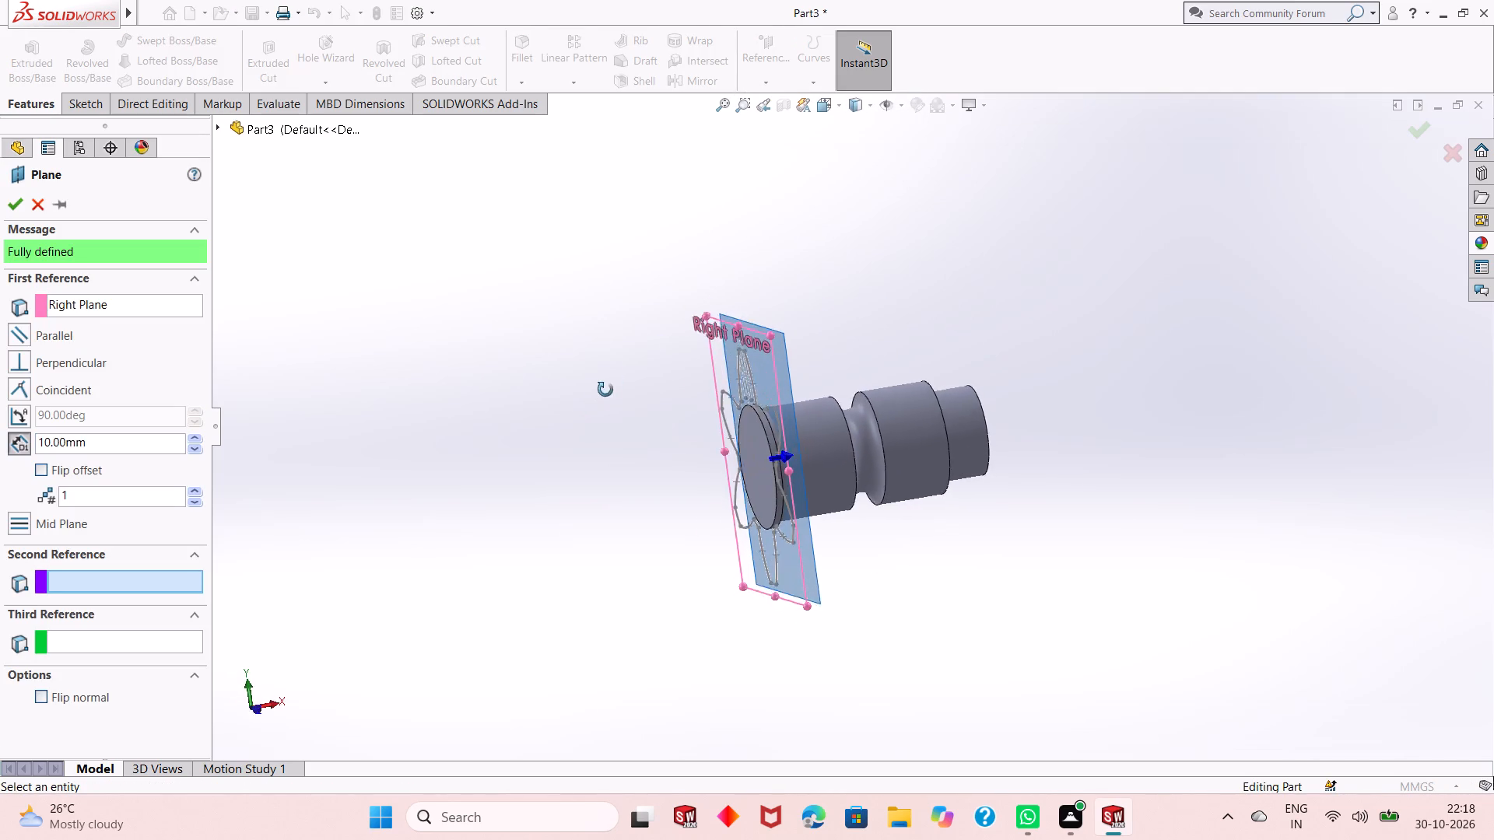
{"action": "middle_click_drag", "start_coordinate": [605, 390], "coordinate": [616, 381]}
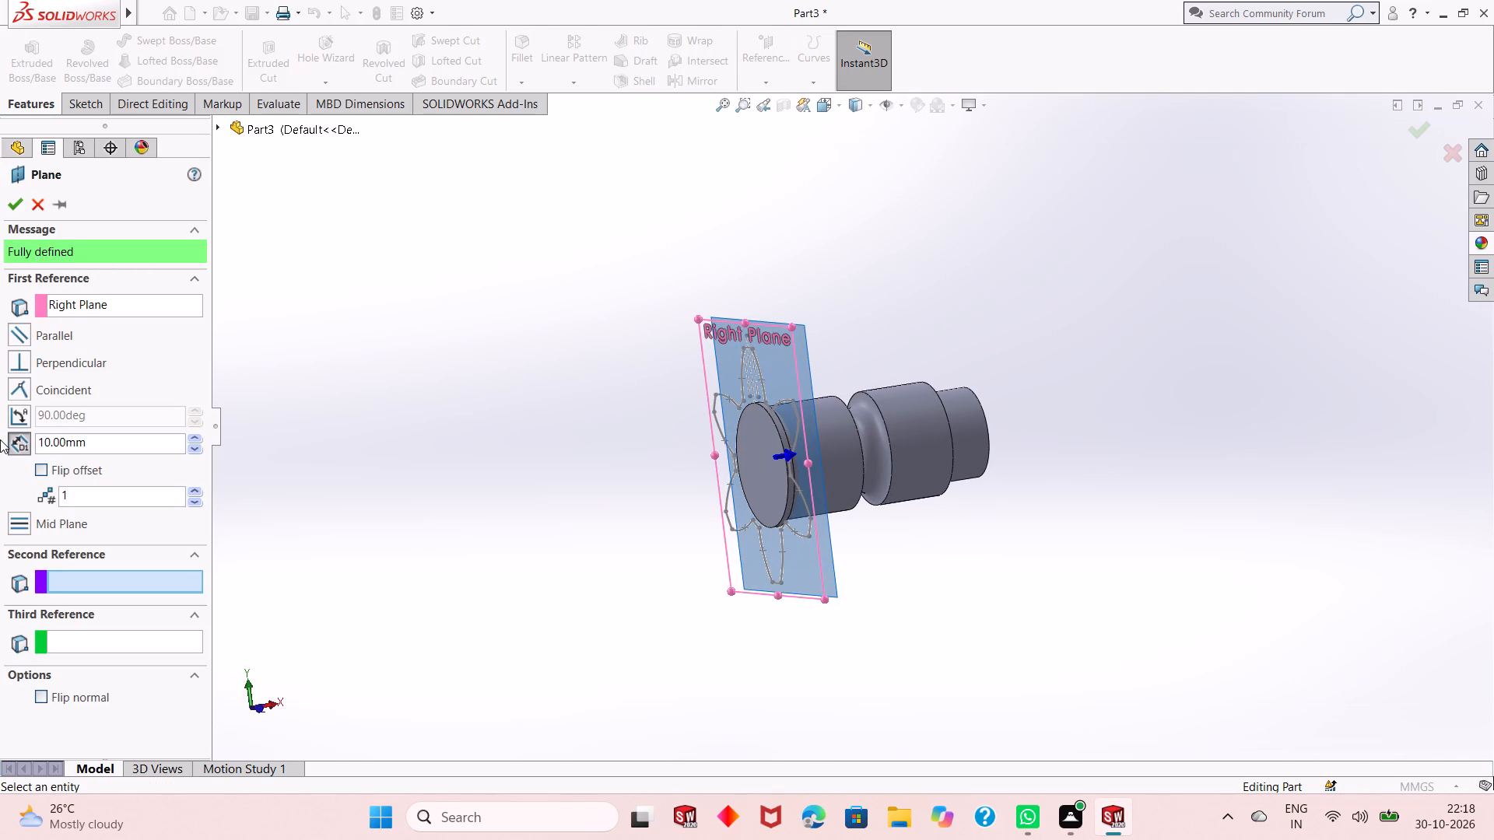
{"action": "left_click", "coordinate": [44, 472]}
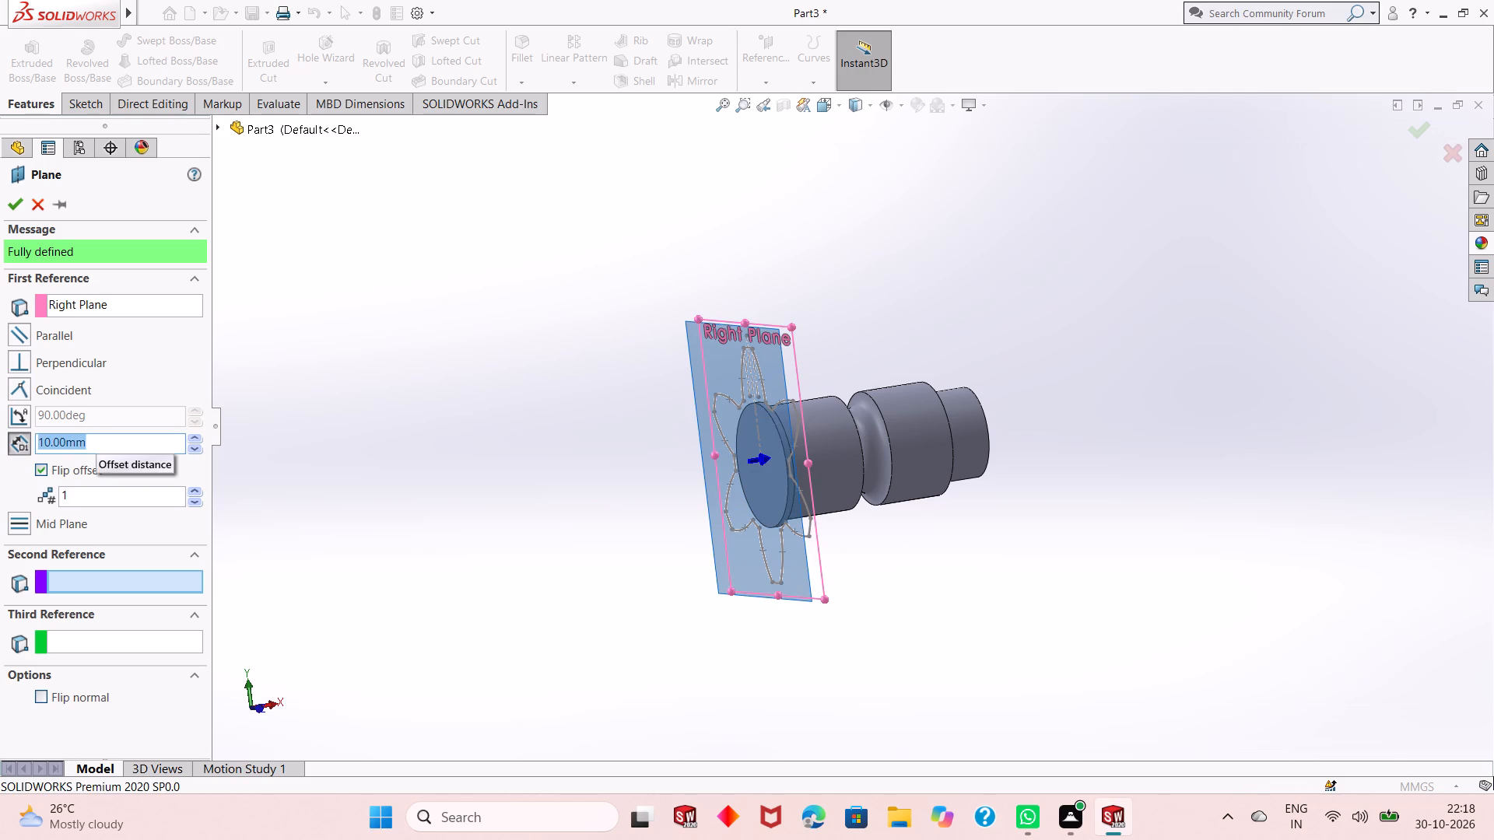
{"action": "type", "text": "45"}
{"action": "key", "text": "Return"}
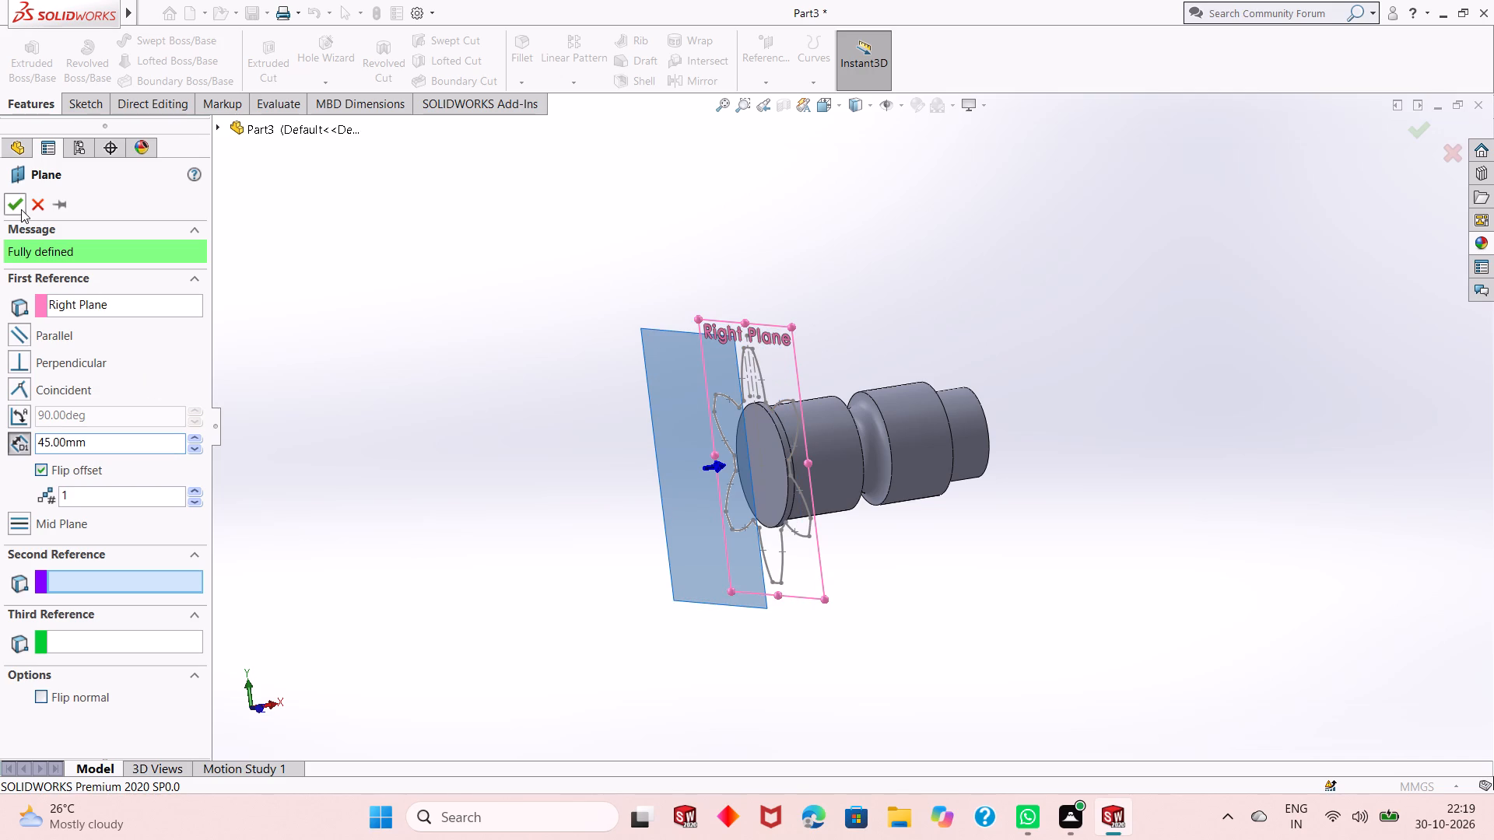
Set the reference plane's offset distance to 95/2 mm and create the plane.
{"action": "double_click", "coordinate": [110, 439]}
{"action": "type", "text": "95/2"}
{"action": "key", "text": "Return"}
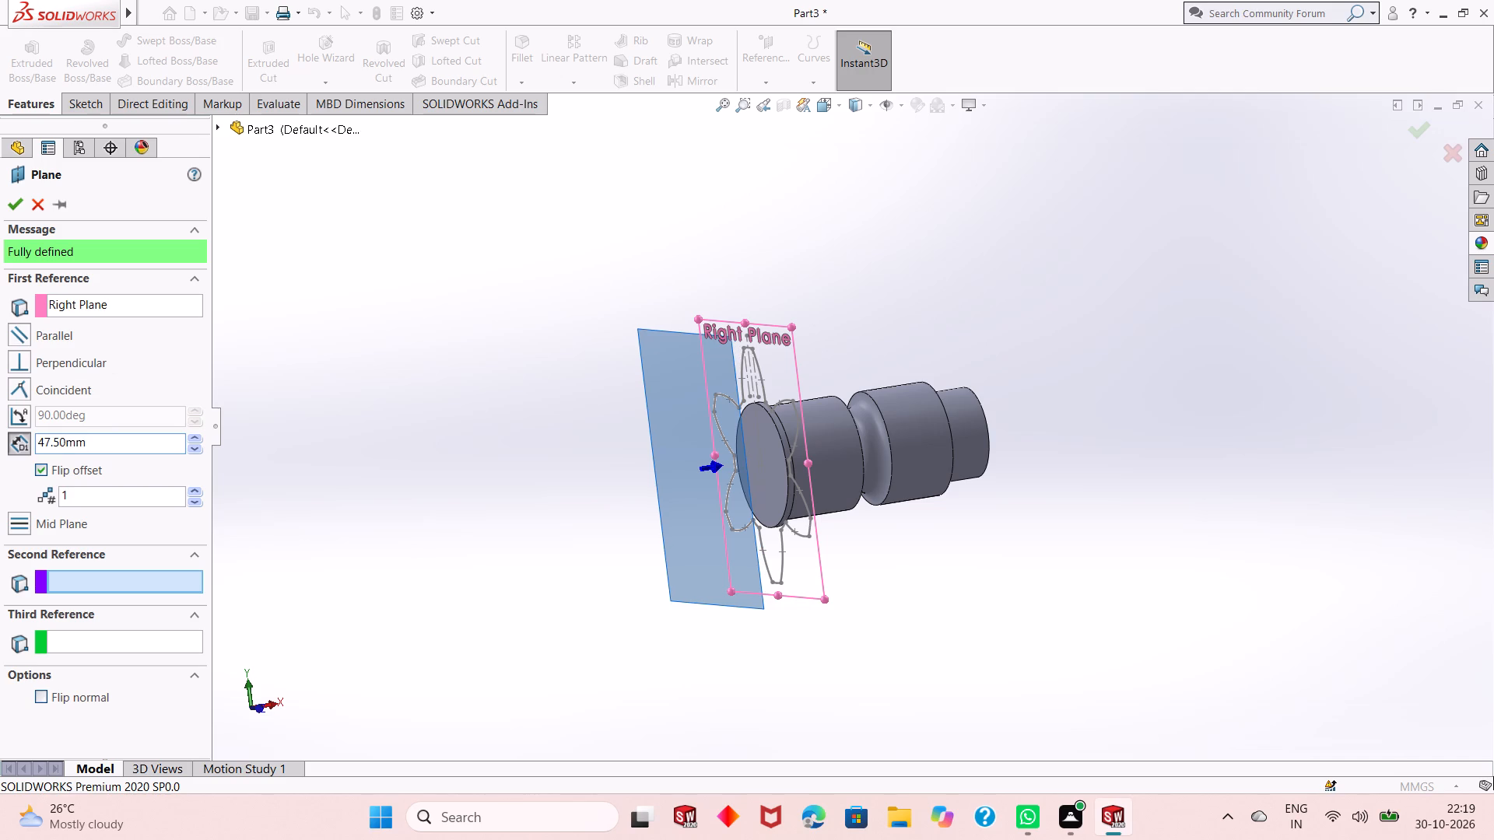
{"action": "scroll", "coordinate": [486, 498], "scroll_direction": "up", "scroll_amount": 1}
{"action": "middle_click_drag", "start_coordinate": [569, 472], "coordinate": [542, 499]}
{"action": "left_click", "coordinate": [17, 210]}
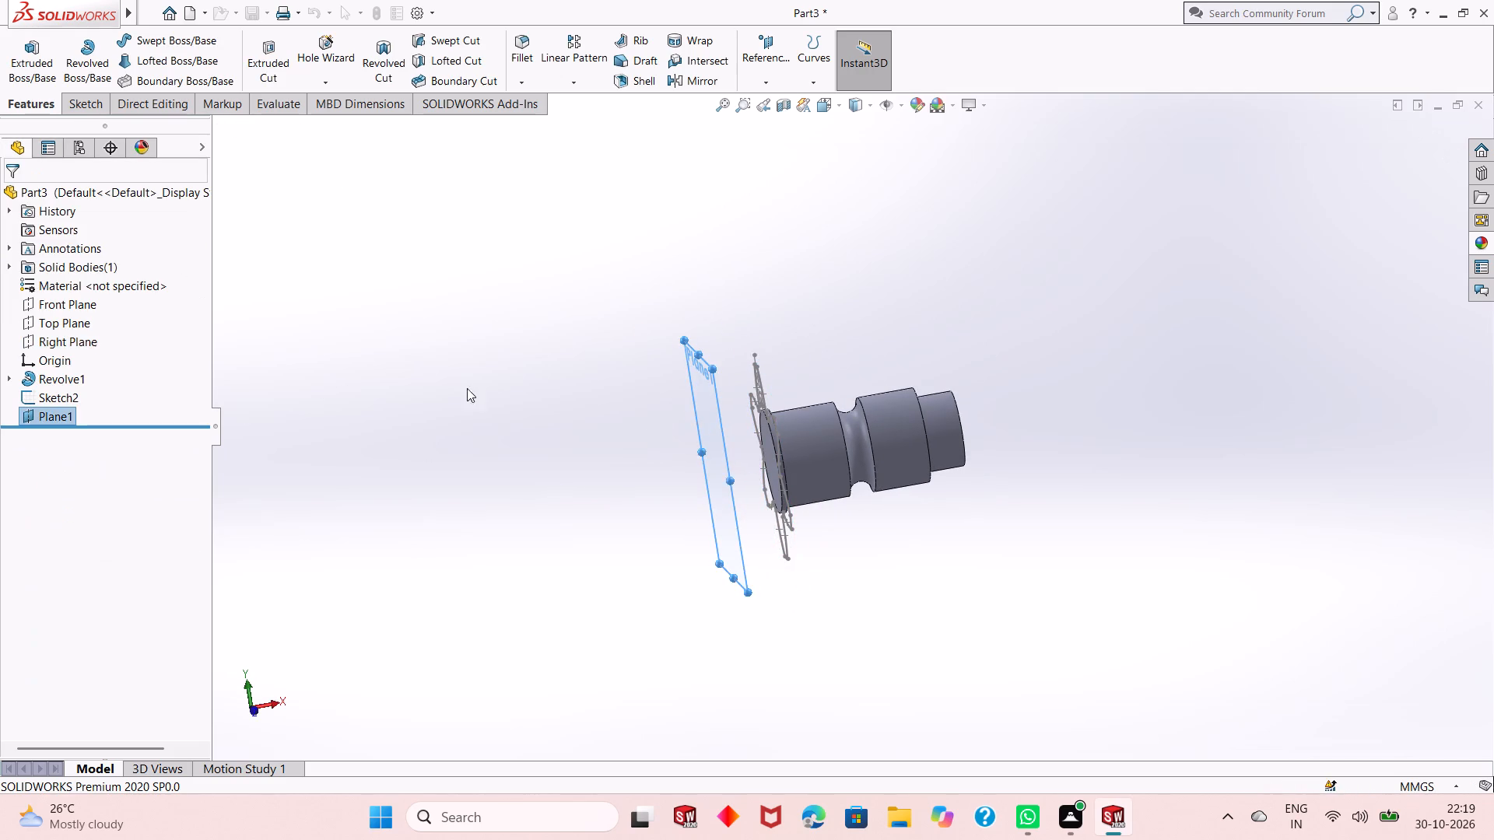
Start a new sketch on the offset plane and view it face-on from the toothed profile's end.
{"action": "left_click", "coordinate": [539, 414]}
{"action": "middle_click_drag", "start_coordinate": [580, 462], "coordinate": [633, 417]}
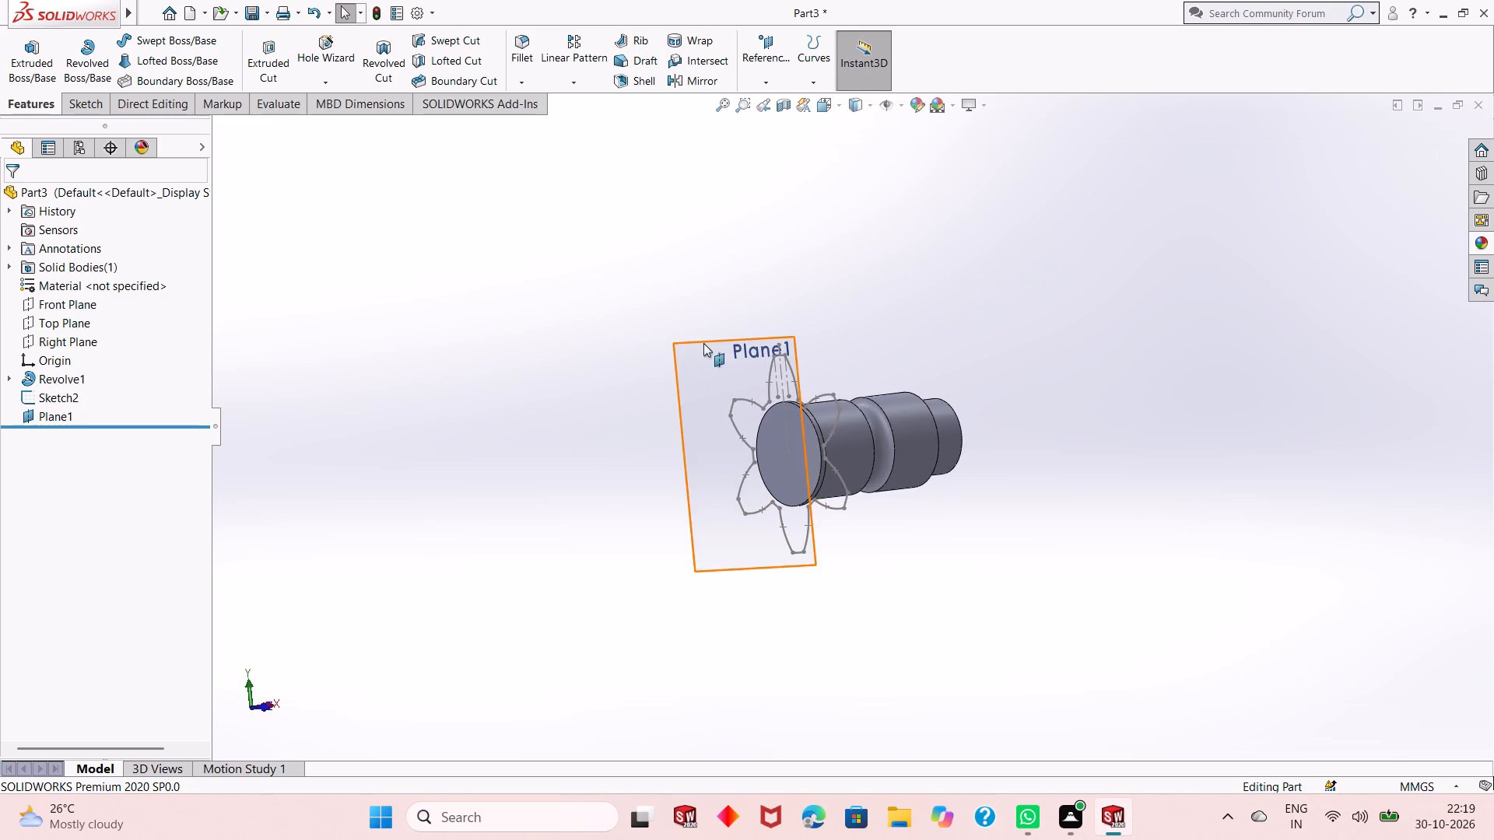
{"action": "right_click", "coordinate": [703, 343]}
{"action": "left_click", "coordinate": [739, 326]}
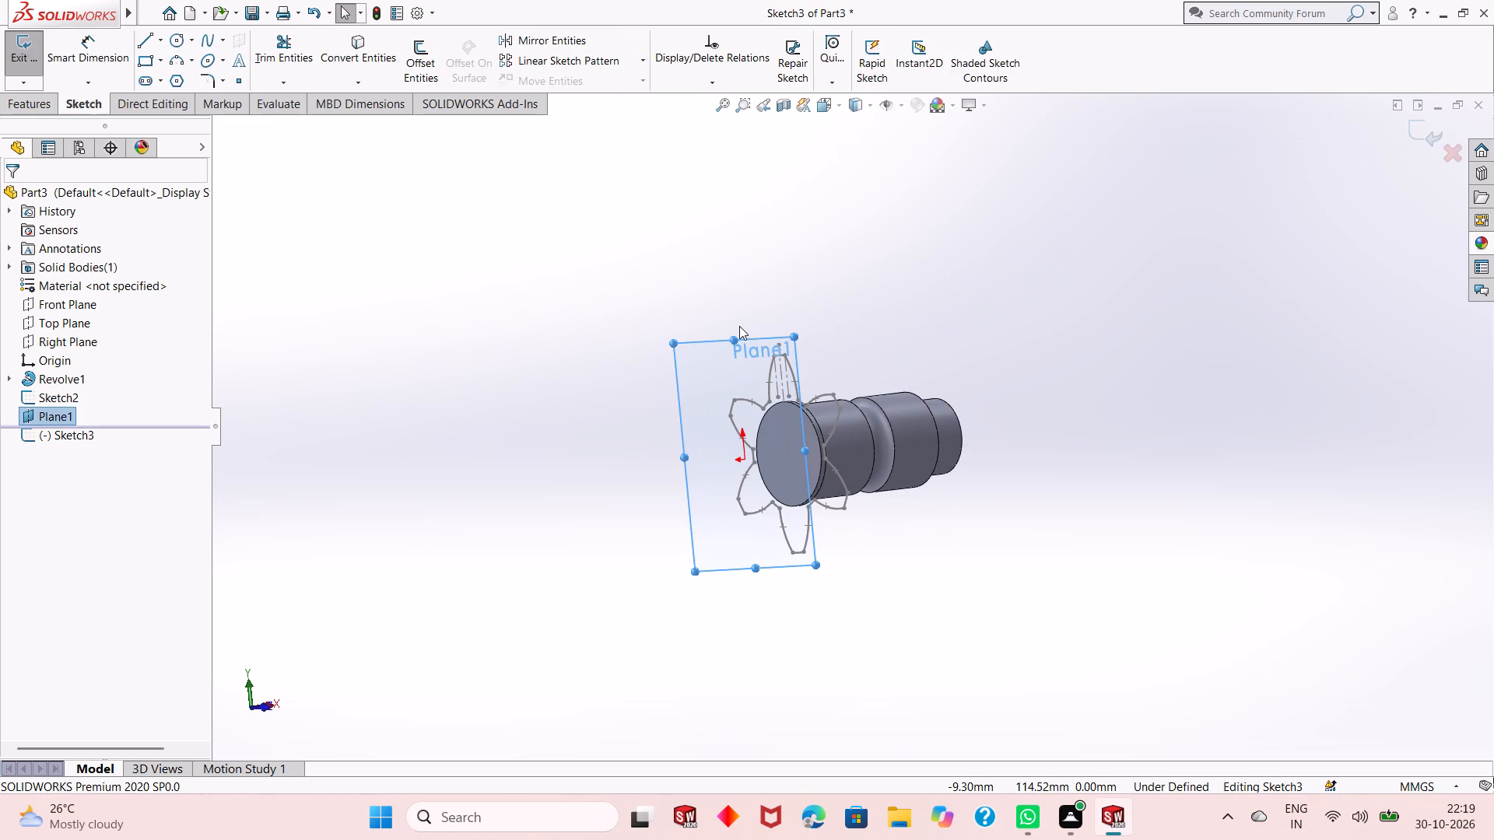
{"action": "key", "text": "ctrl+8"}
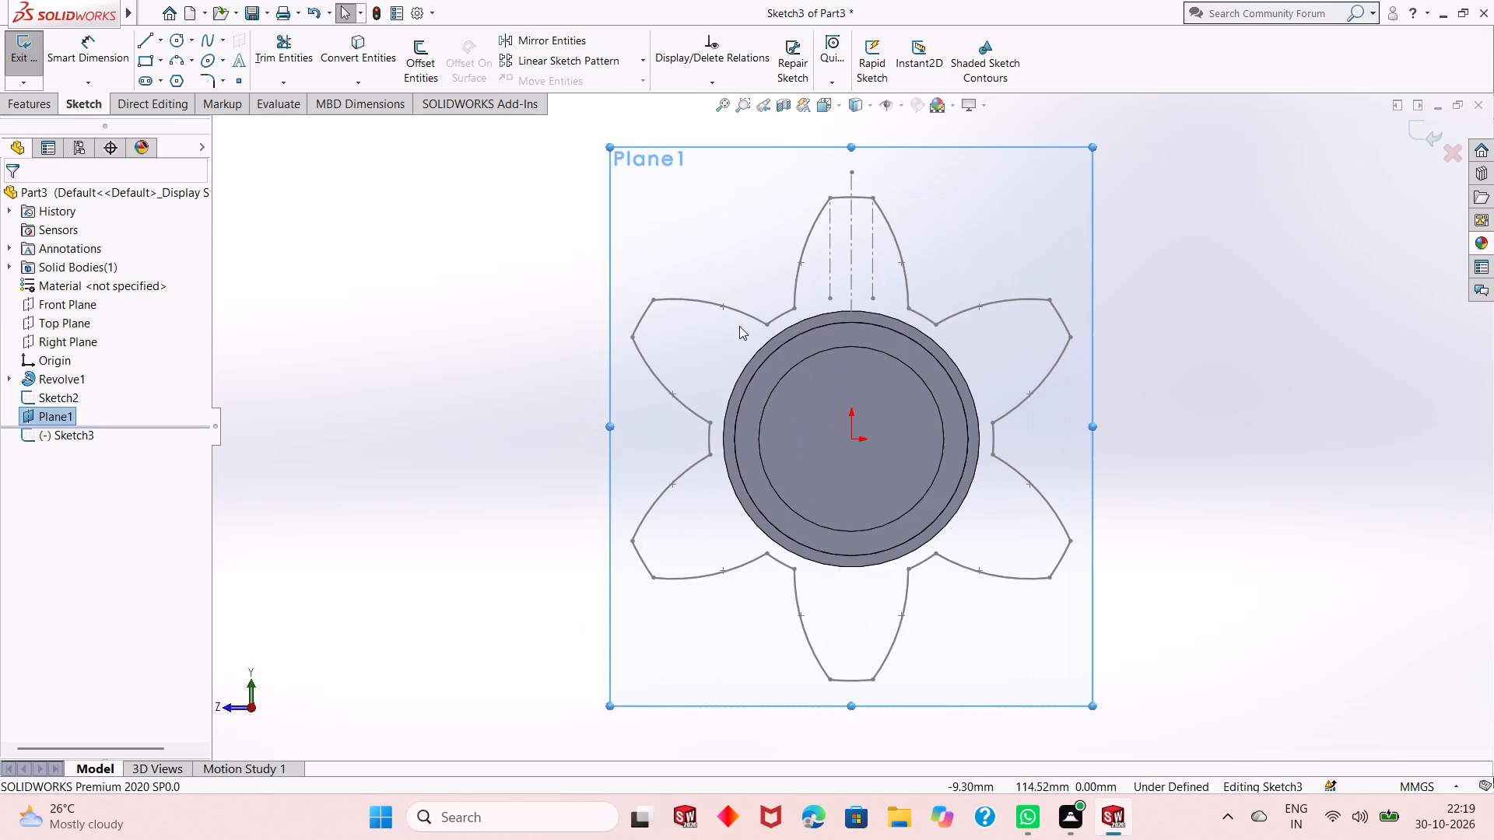
{"action": "key", "text": "ctrl+8"}
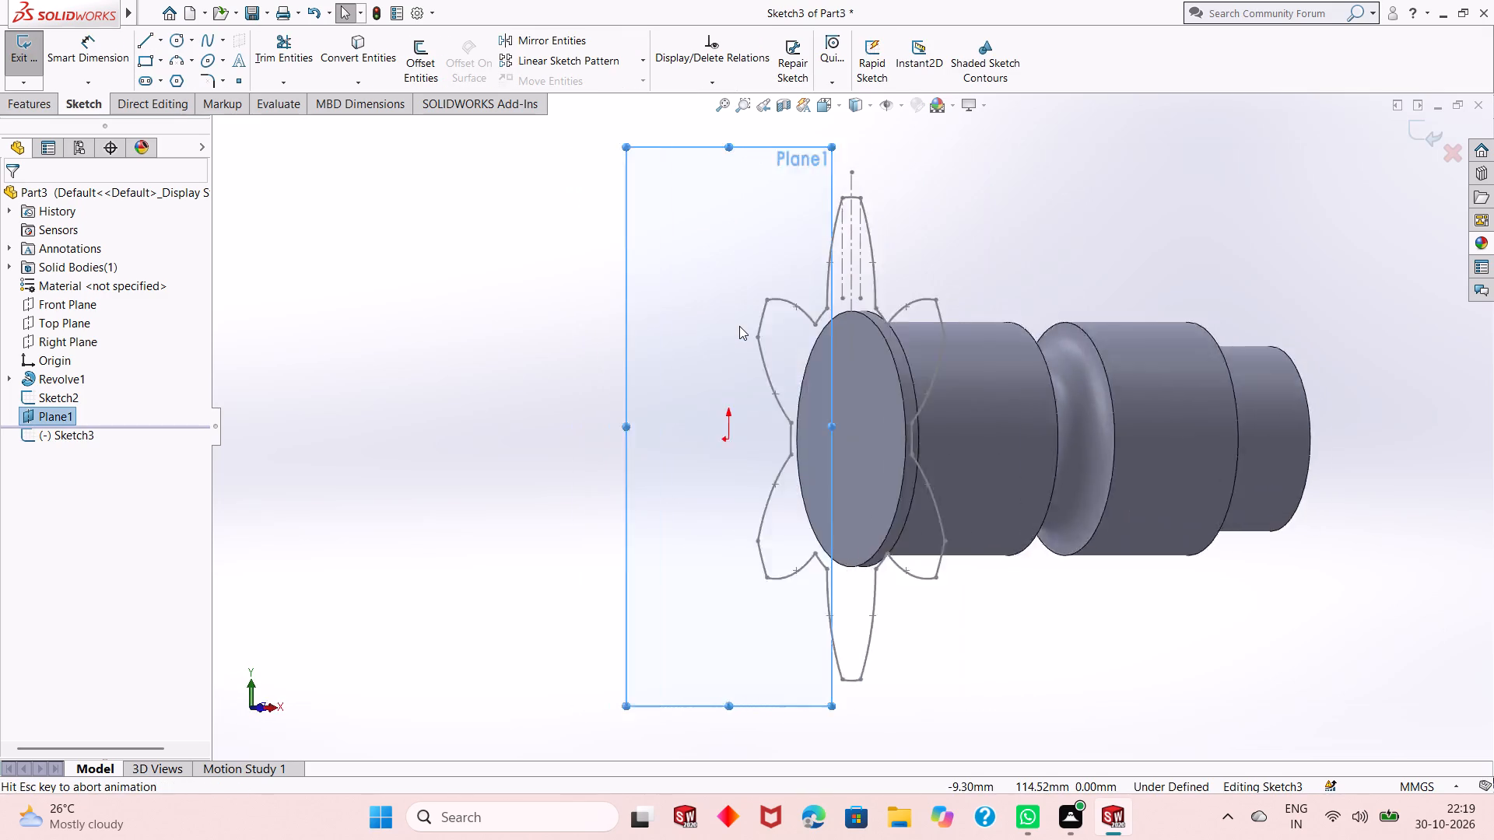
{"action": "scroll", "coordinate": [739, 326], "scroll_direction": "up", "scroll_amount": 2}
{"action": "left_click", "coordinate": [560, 337]}
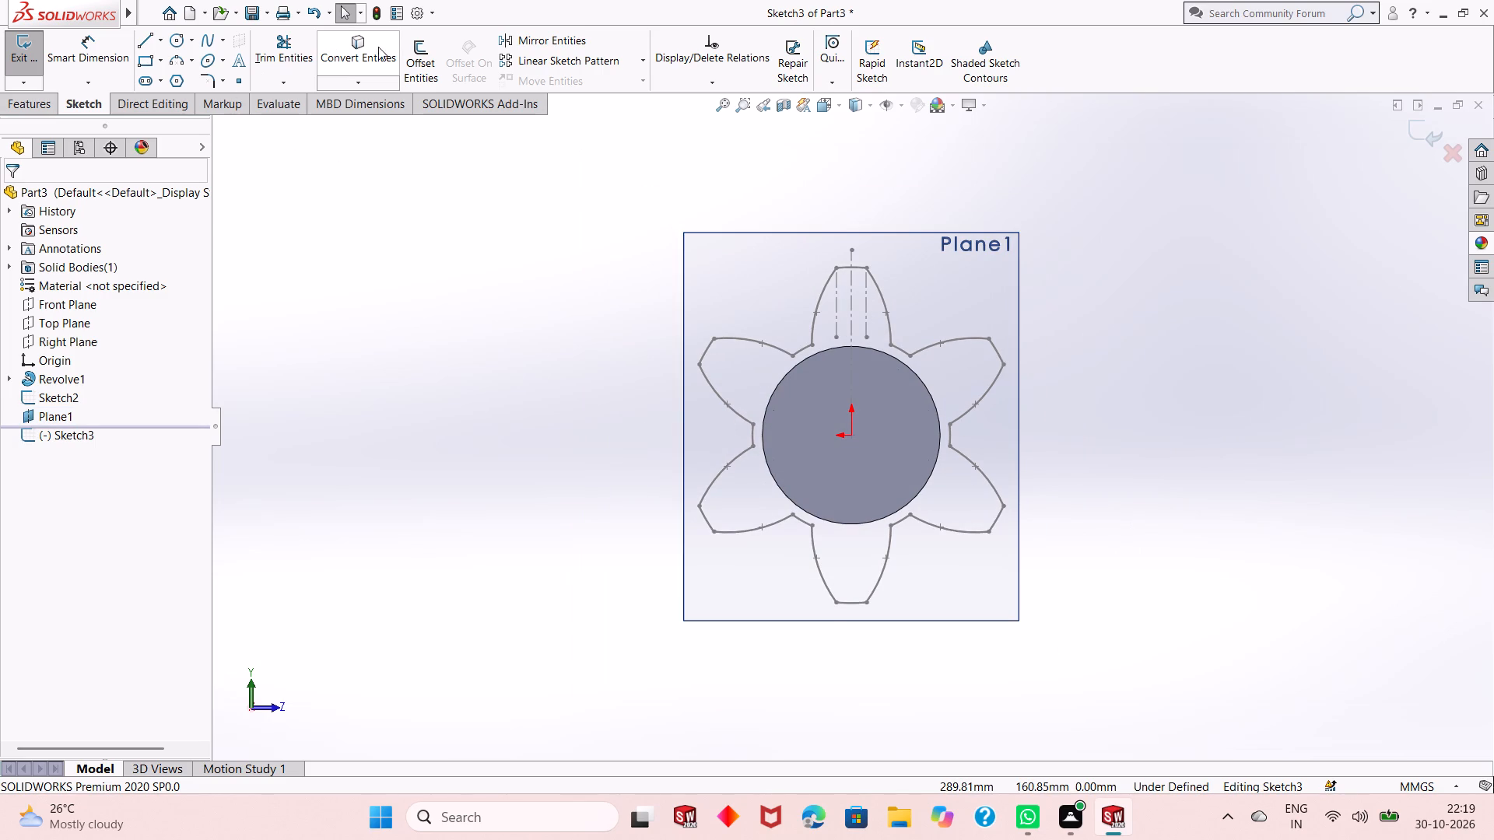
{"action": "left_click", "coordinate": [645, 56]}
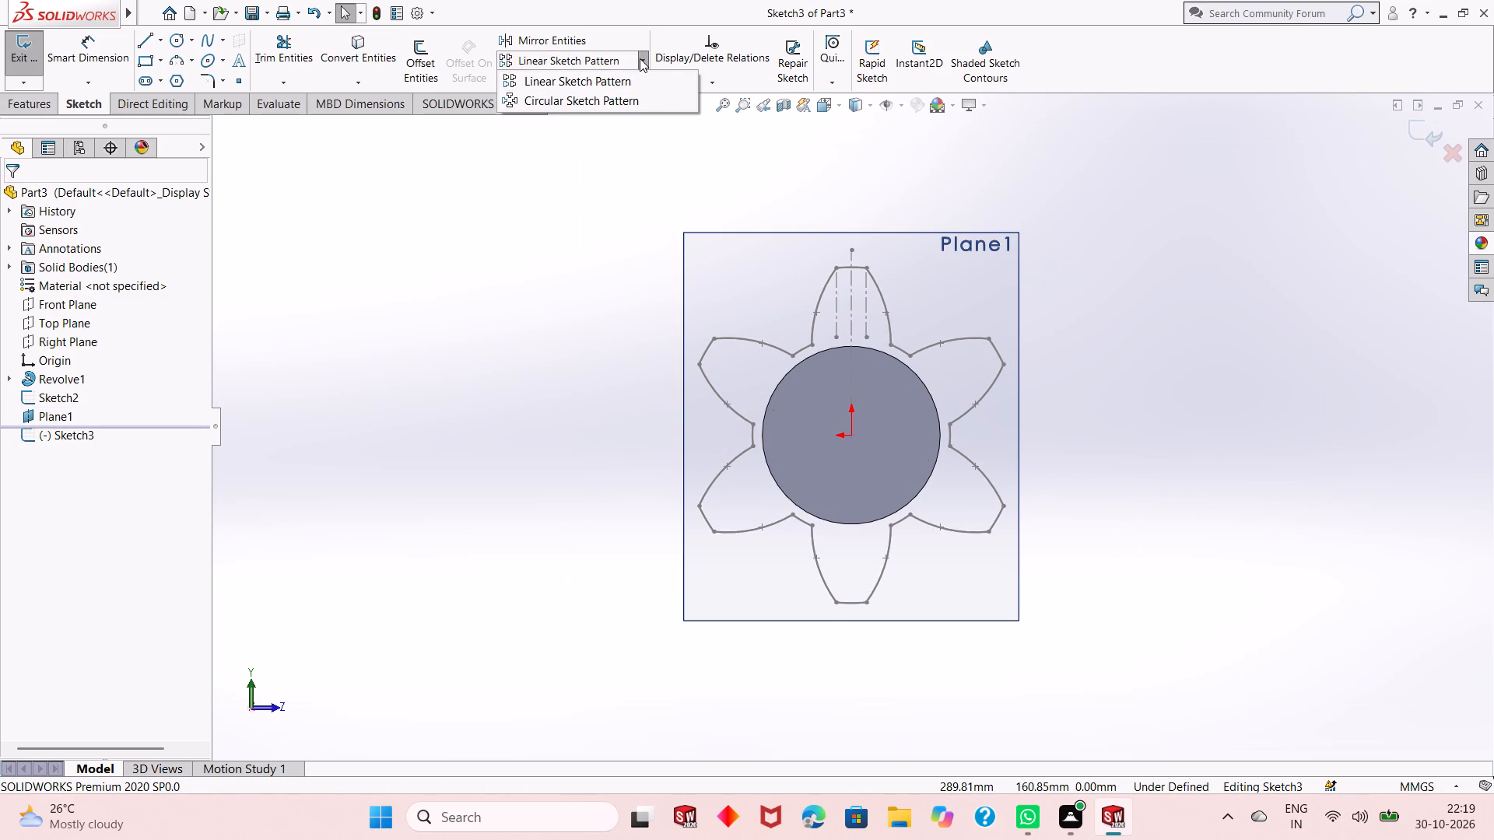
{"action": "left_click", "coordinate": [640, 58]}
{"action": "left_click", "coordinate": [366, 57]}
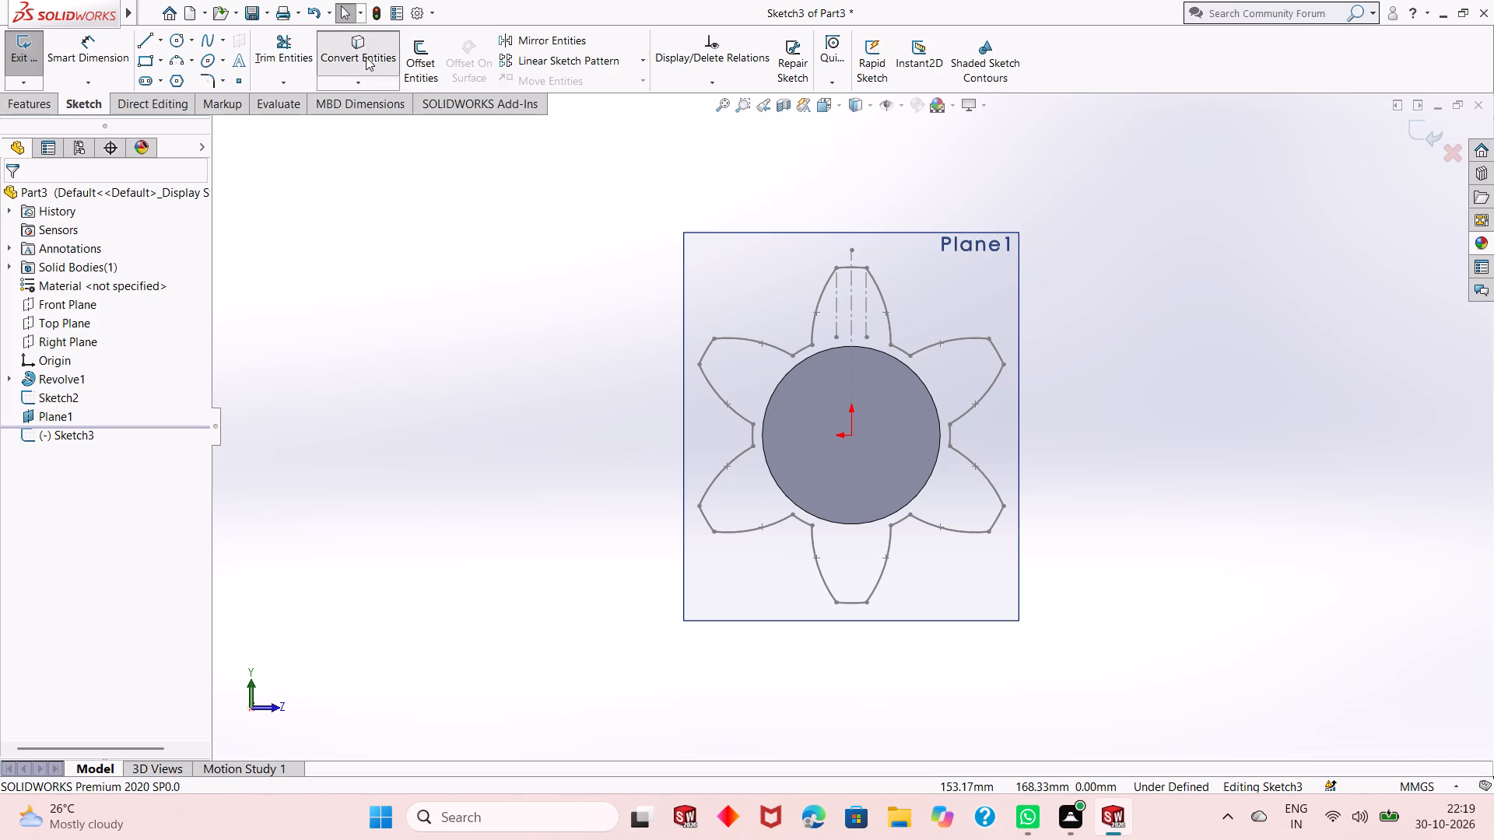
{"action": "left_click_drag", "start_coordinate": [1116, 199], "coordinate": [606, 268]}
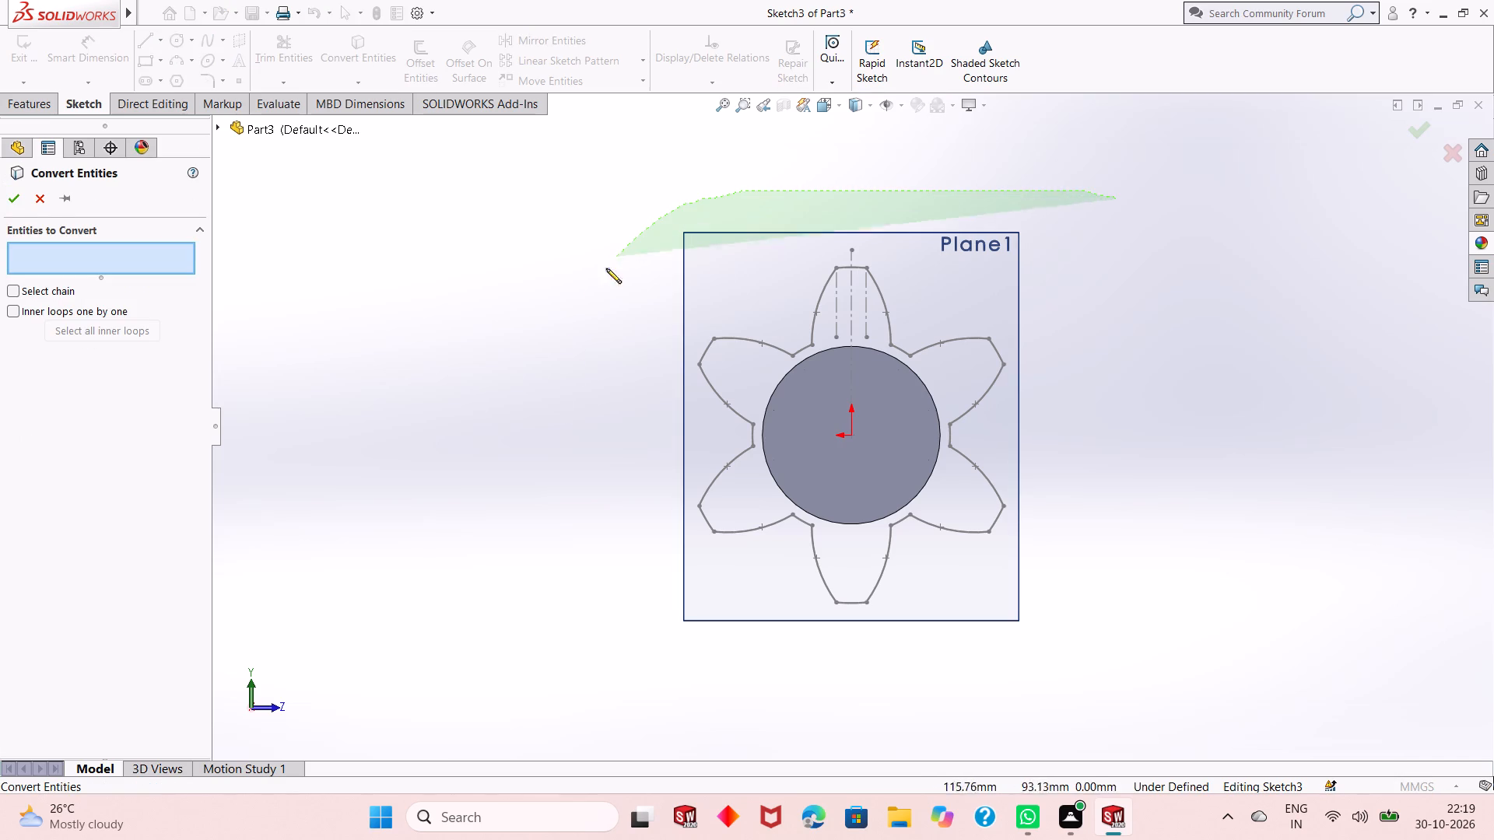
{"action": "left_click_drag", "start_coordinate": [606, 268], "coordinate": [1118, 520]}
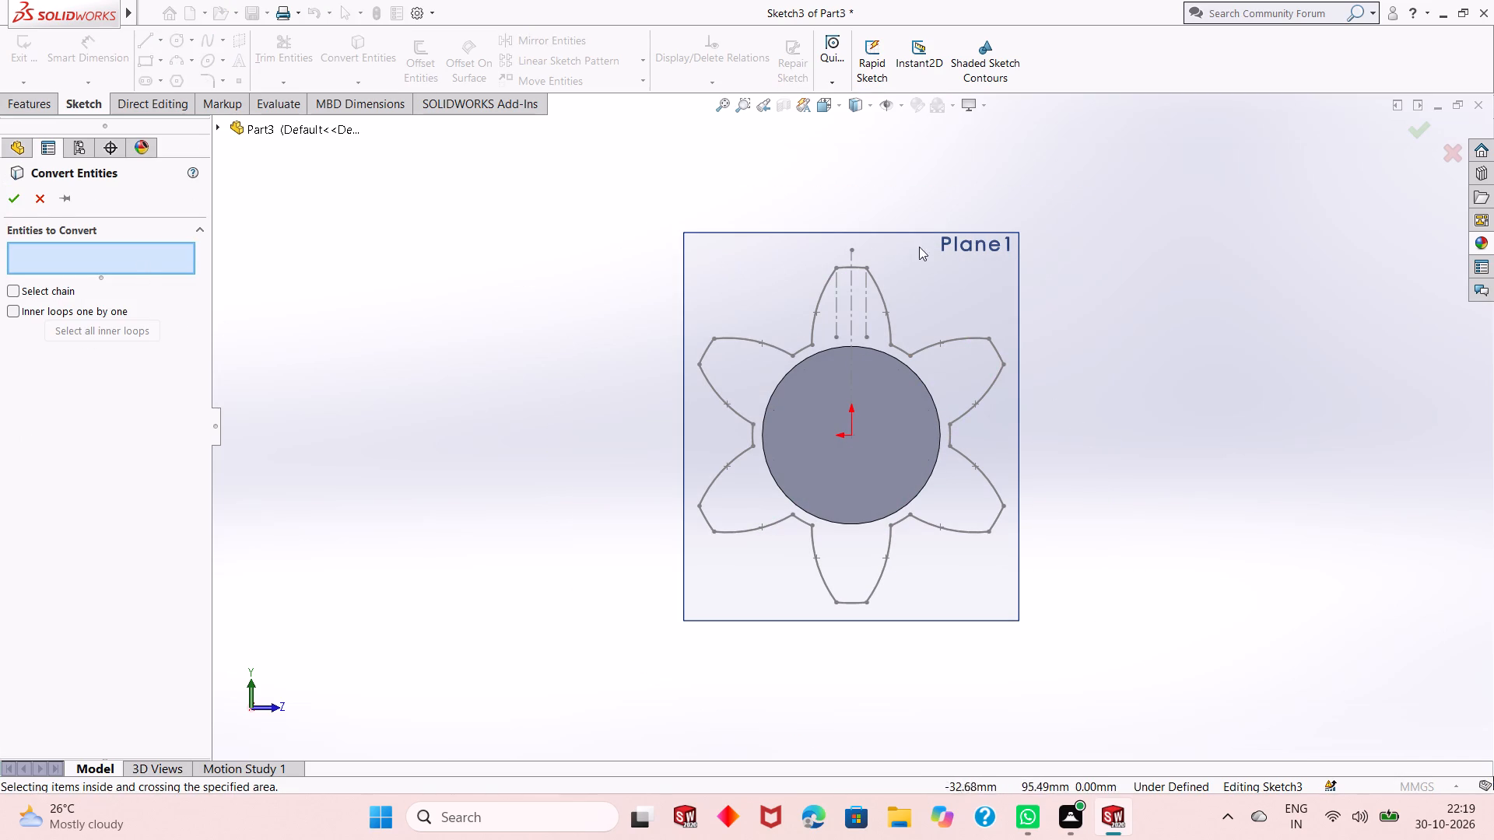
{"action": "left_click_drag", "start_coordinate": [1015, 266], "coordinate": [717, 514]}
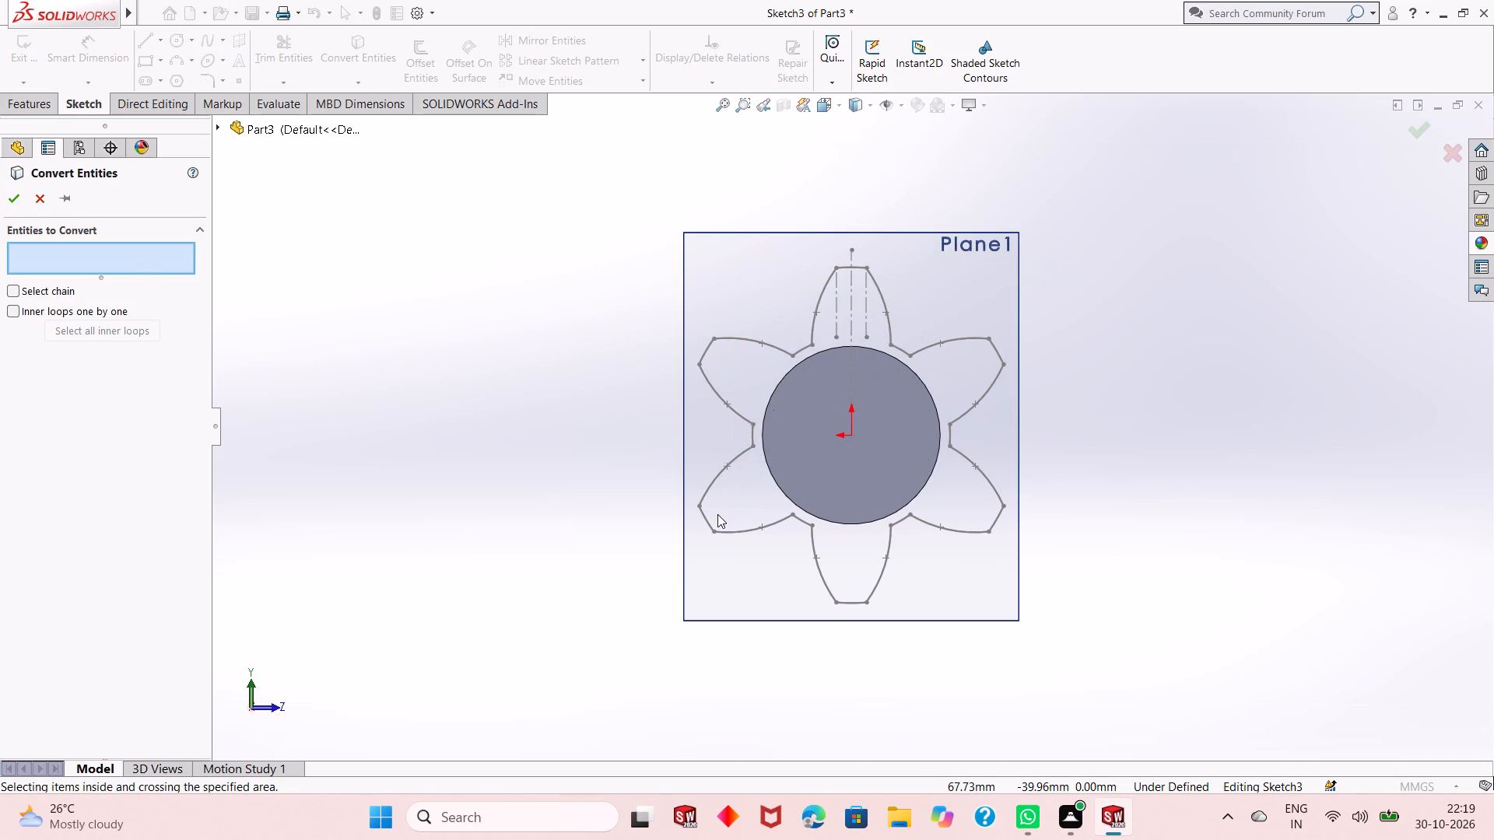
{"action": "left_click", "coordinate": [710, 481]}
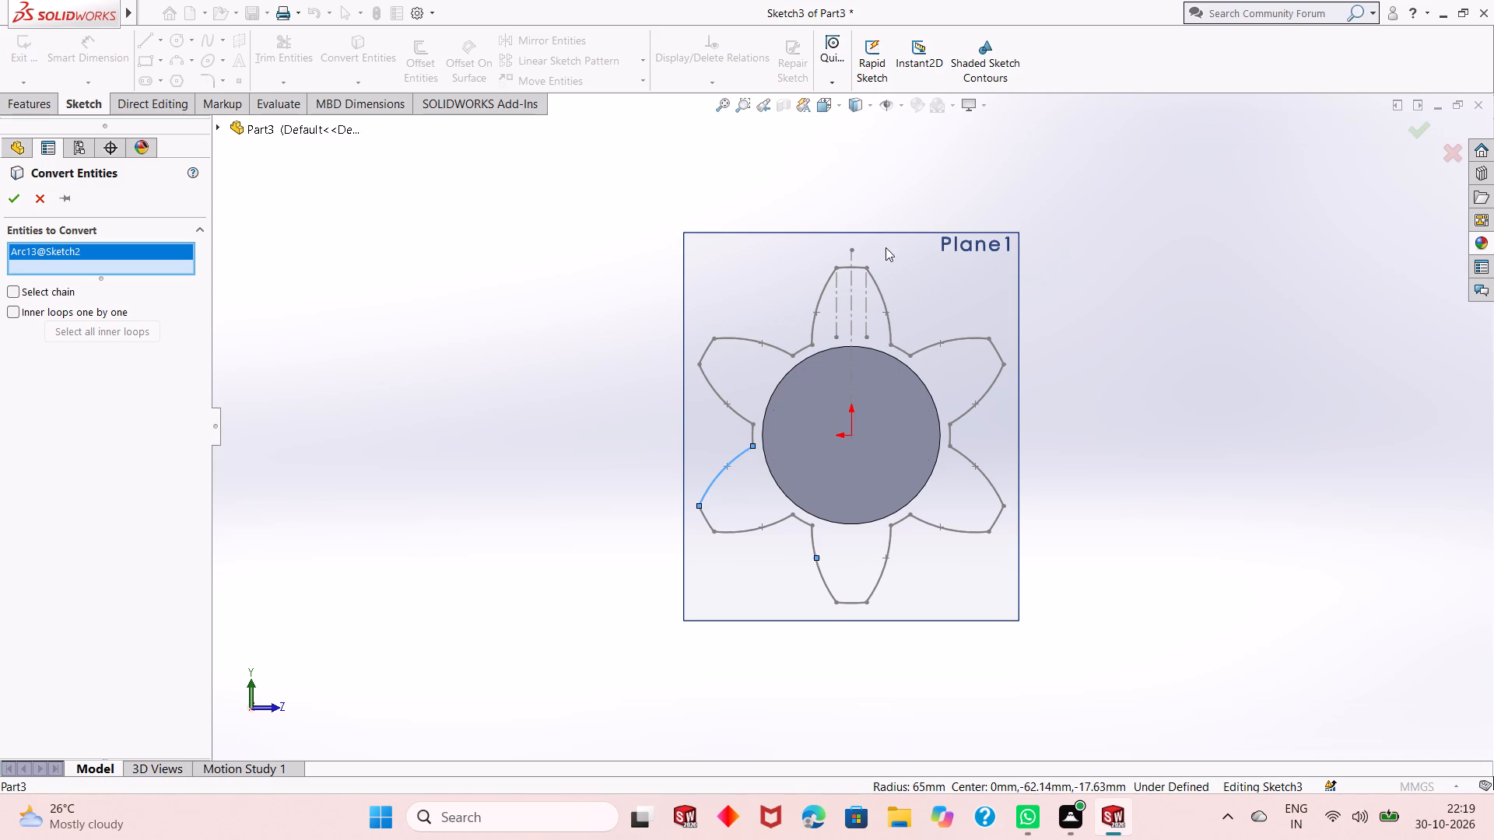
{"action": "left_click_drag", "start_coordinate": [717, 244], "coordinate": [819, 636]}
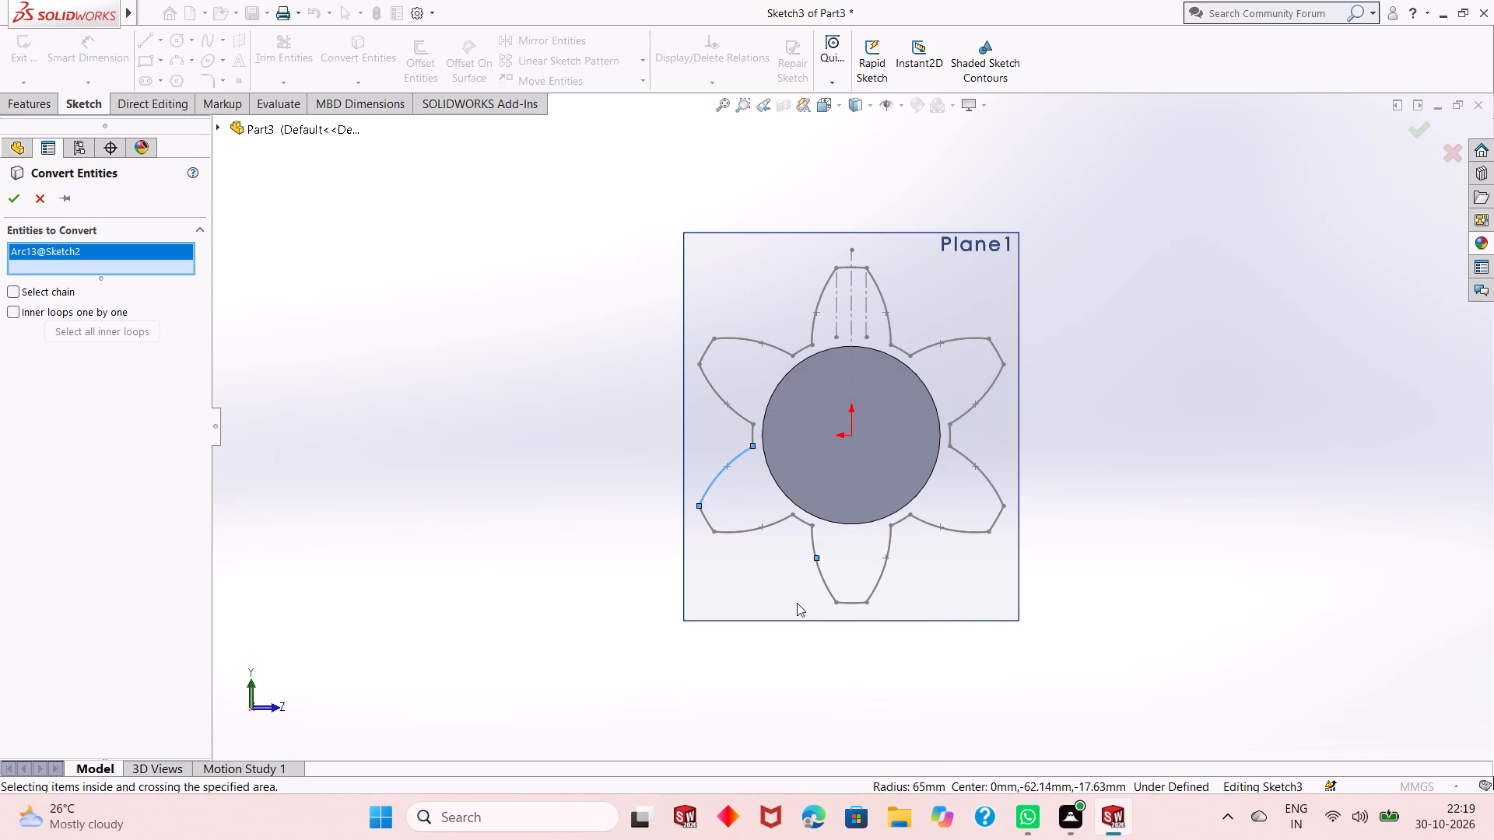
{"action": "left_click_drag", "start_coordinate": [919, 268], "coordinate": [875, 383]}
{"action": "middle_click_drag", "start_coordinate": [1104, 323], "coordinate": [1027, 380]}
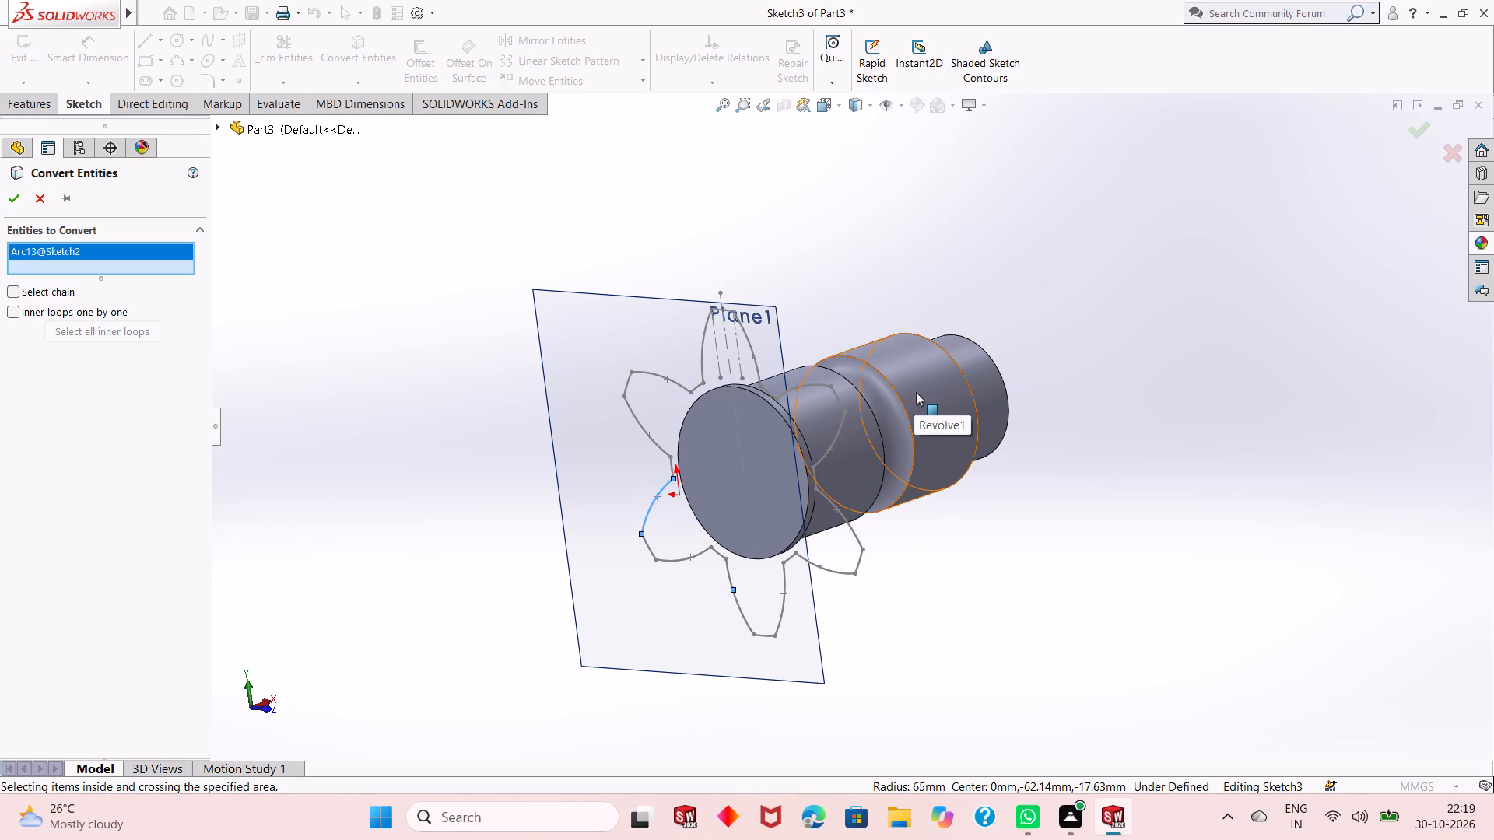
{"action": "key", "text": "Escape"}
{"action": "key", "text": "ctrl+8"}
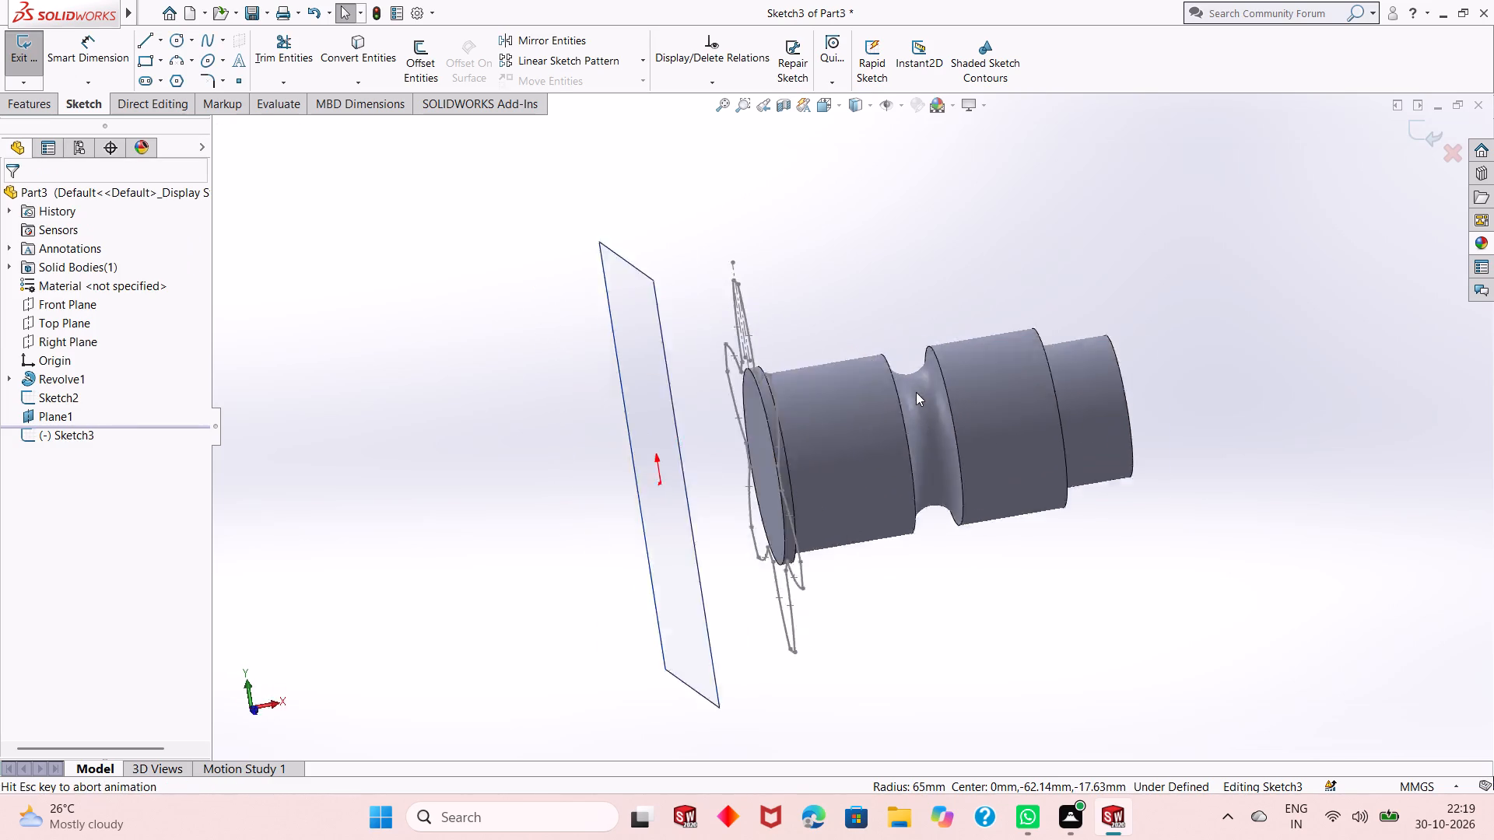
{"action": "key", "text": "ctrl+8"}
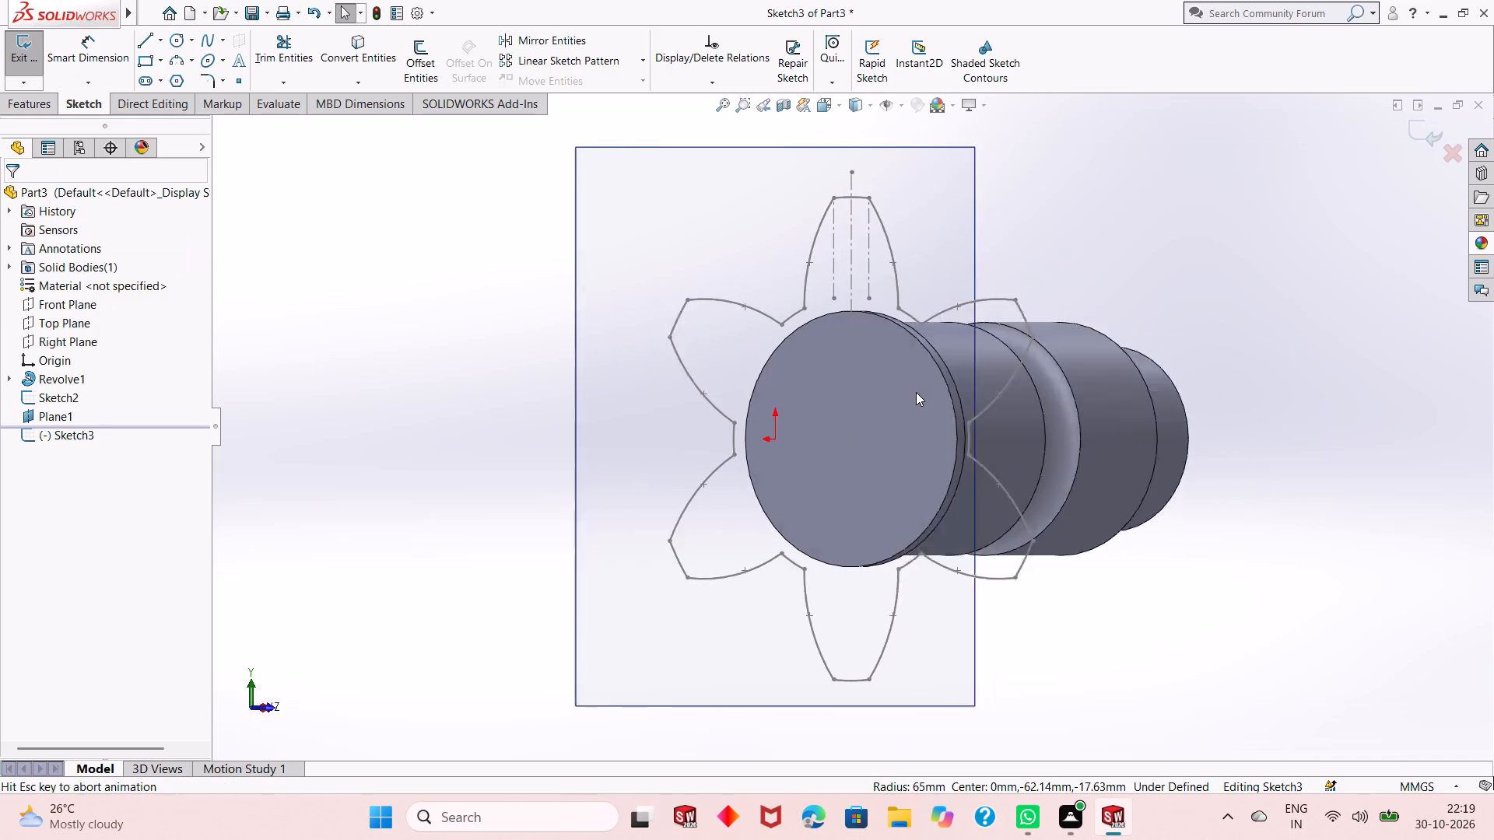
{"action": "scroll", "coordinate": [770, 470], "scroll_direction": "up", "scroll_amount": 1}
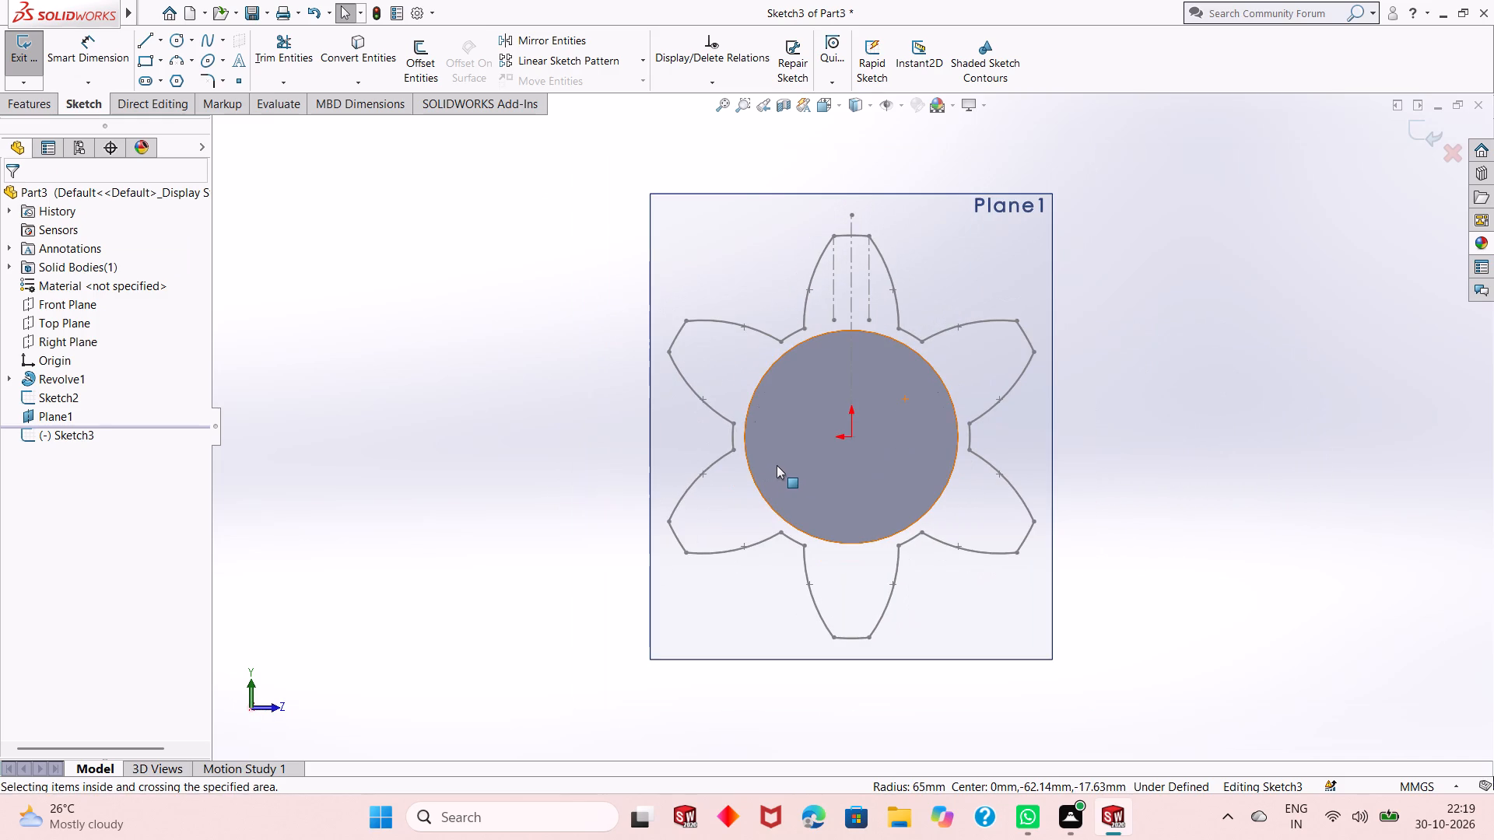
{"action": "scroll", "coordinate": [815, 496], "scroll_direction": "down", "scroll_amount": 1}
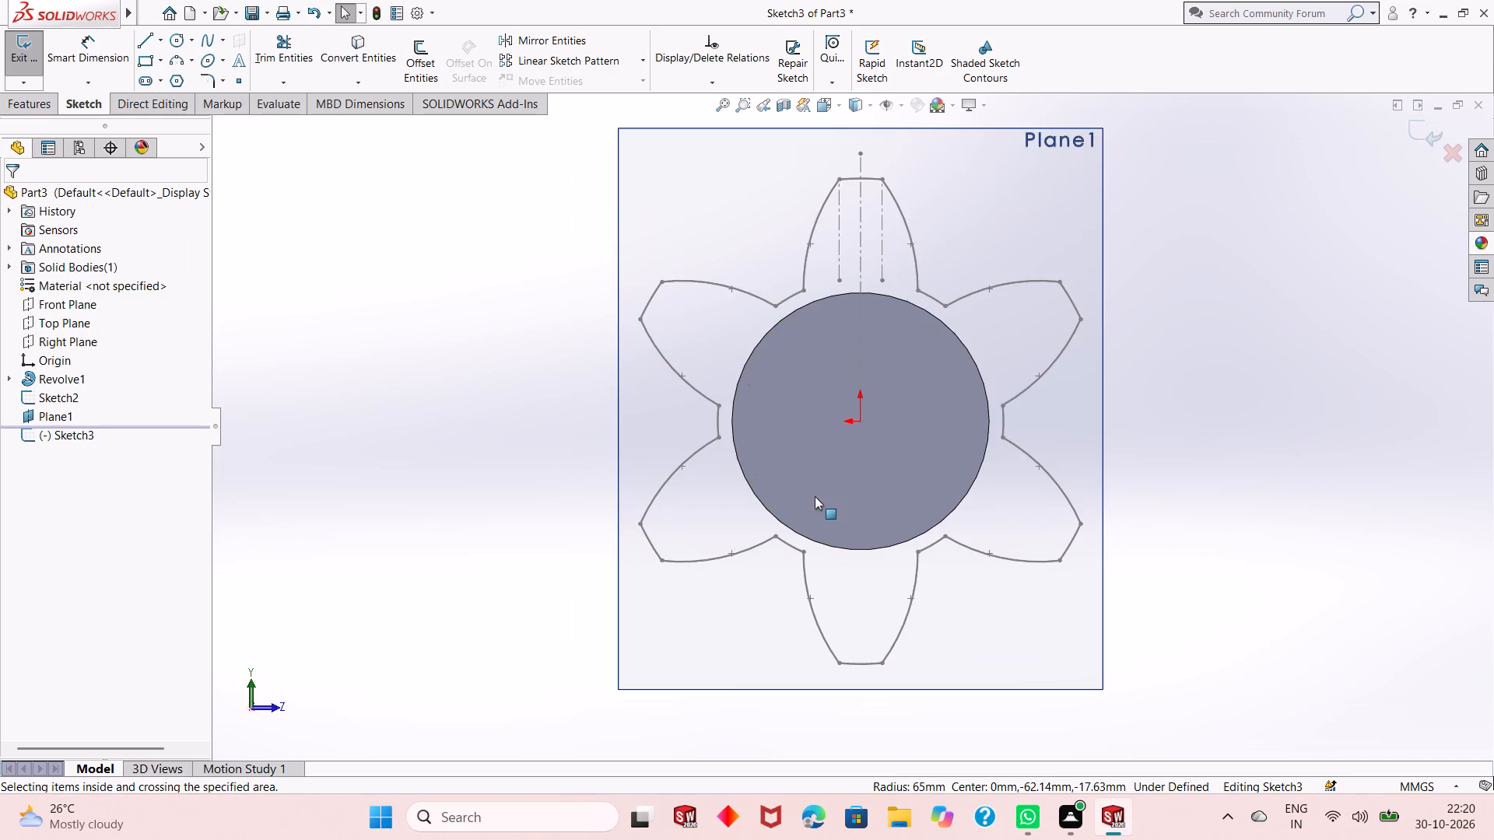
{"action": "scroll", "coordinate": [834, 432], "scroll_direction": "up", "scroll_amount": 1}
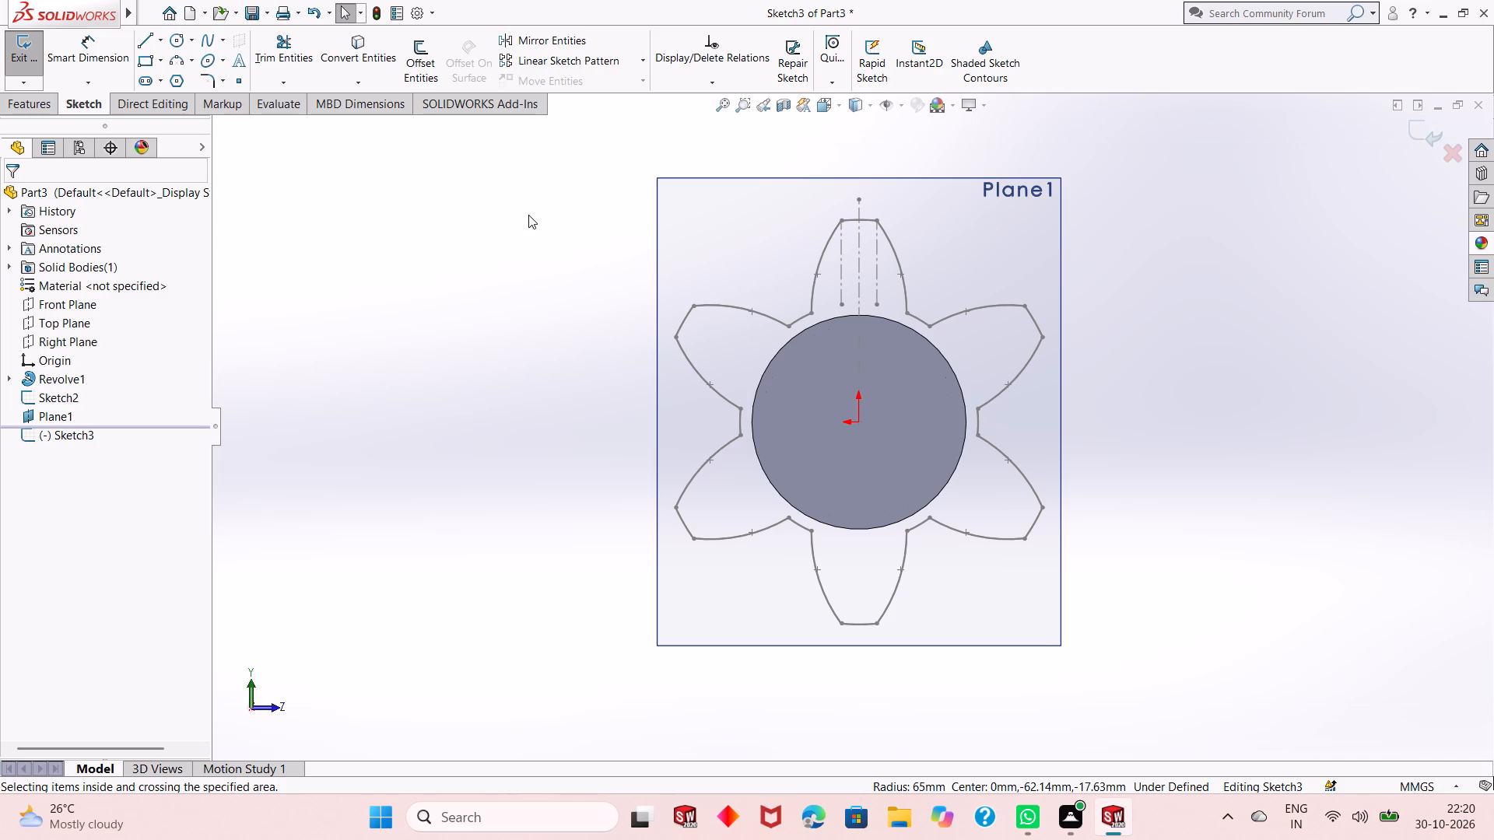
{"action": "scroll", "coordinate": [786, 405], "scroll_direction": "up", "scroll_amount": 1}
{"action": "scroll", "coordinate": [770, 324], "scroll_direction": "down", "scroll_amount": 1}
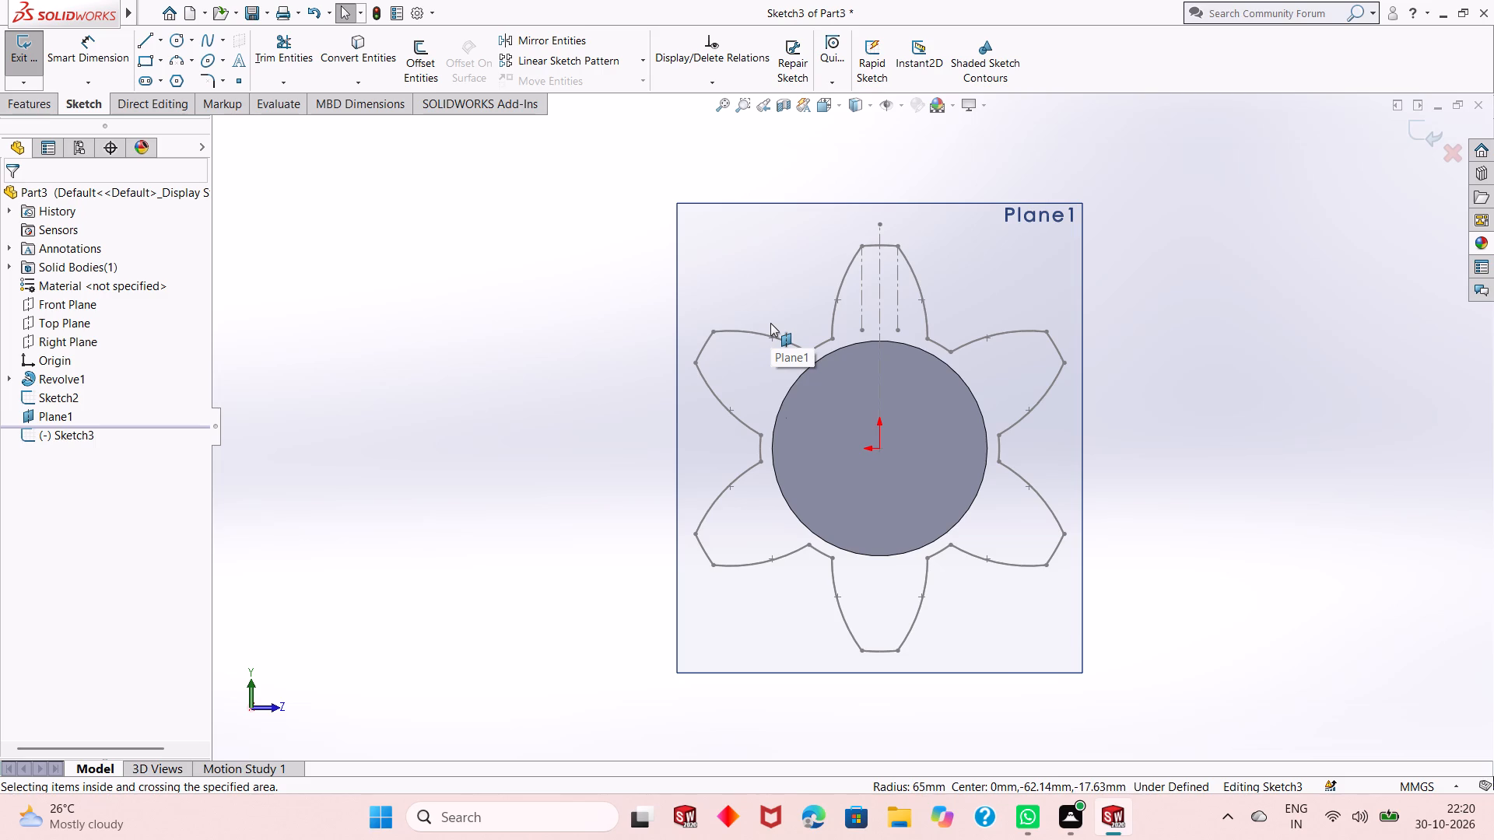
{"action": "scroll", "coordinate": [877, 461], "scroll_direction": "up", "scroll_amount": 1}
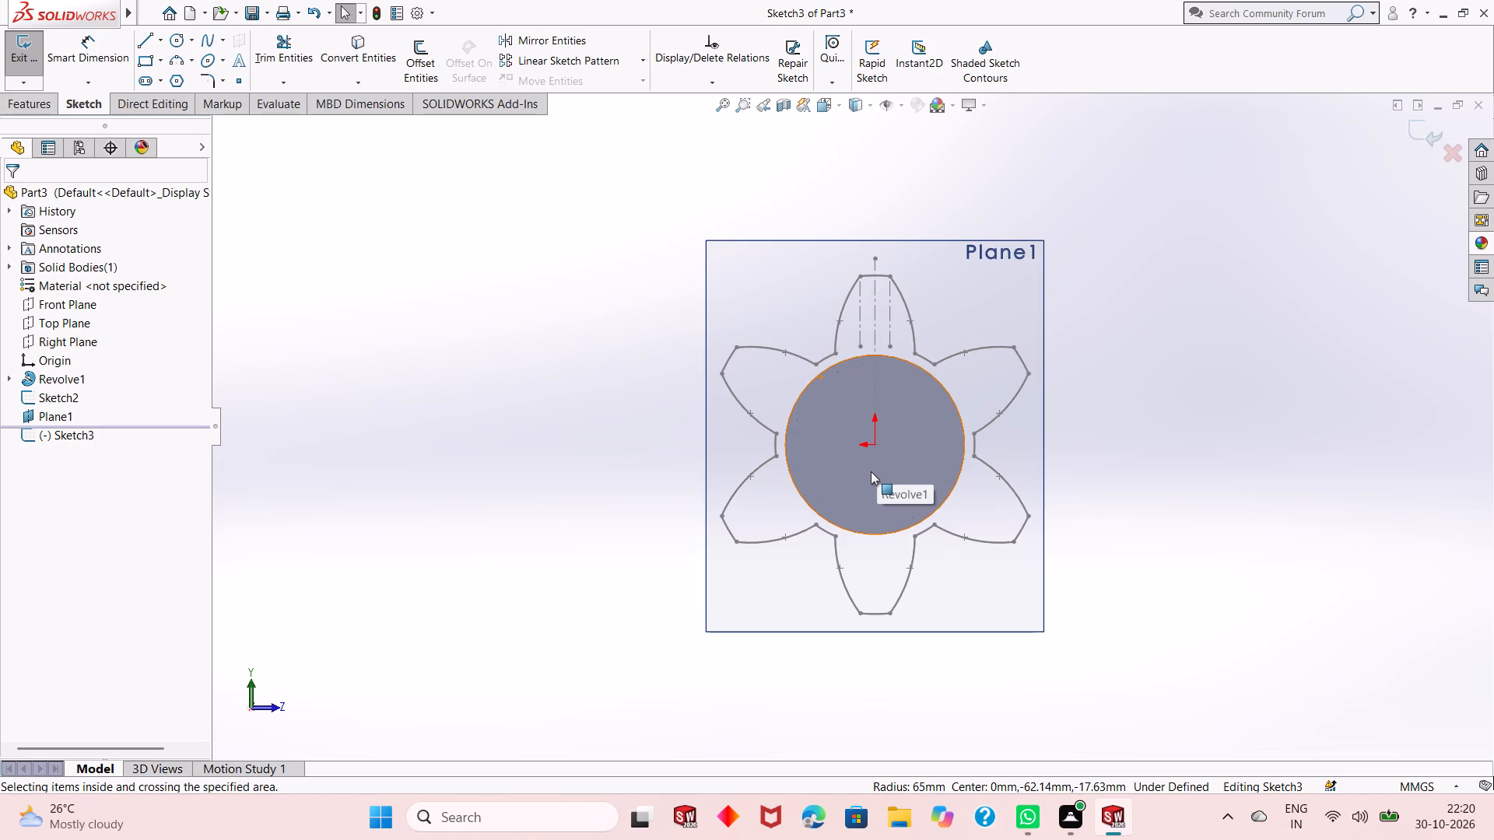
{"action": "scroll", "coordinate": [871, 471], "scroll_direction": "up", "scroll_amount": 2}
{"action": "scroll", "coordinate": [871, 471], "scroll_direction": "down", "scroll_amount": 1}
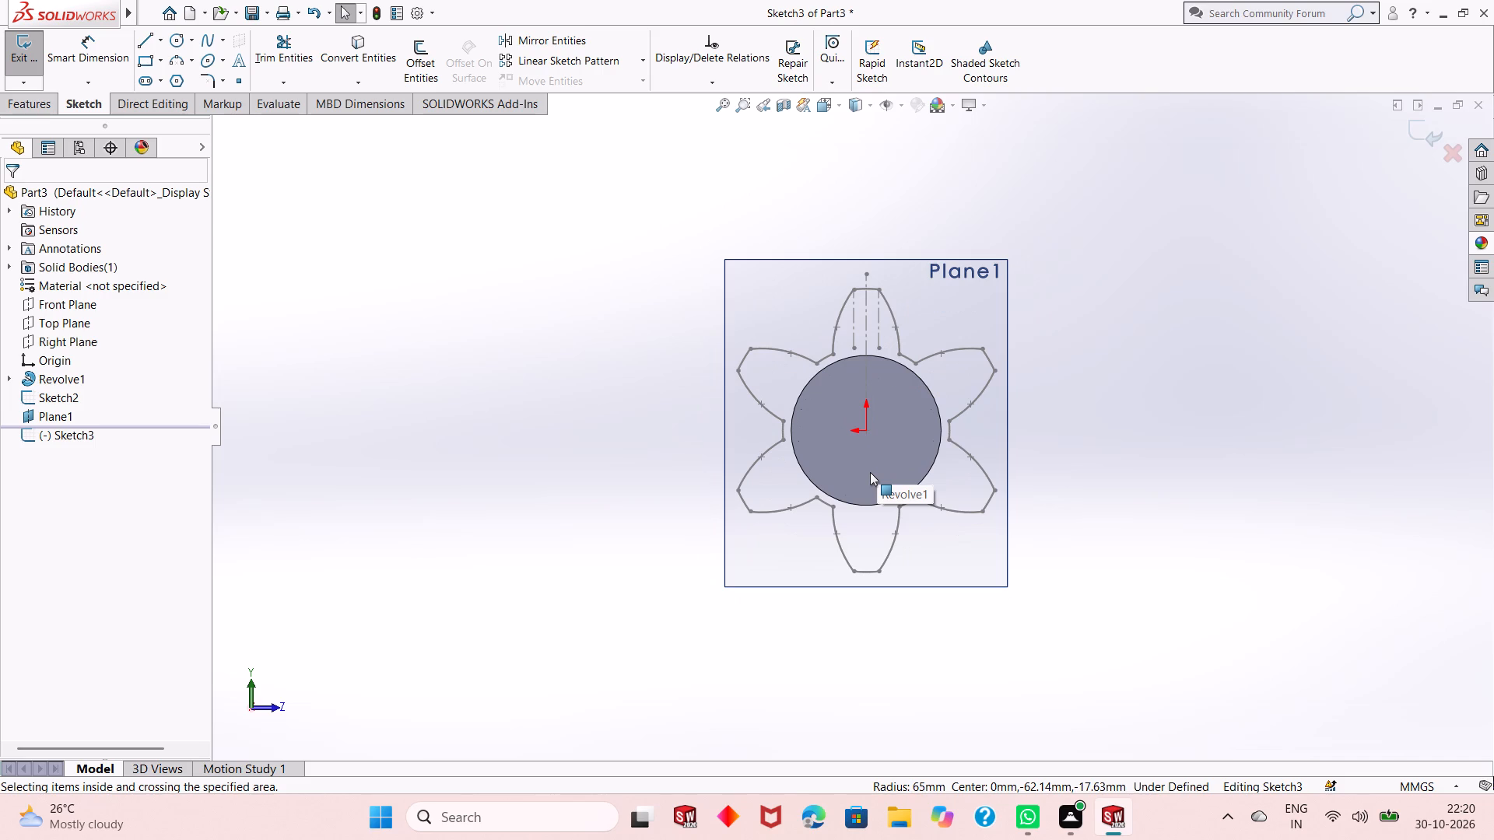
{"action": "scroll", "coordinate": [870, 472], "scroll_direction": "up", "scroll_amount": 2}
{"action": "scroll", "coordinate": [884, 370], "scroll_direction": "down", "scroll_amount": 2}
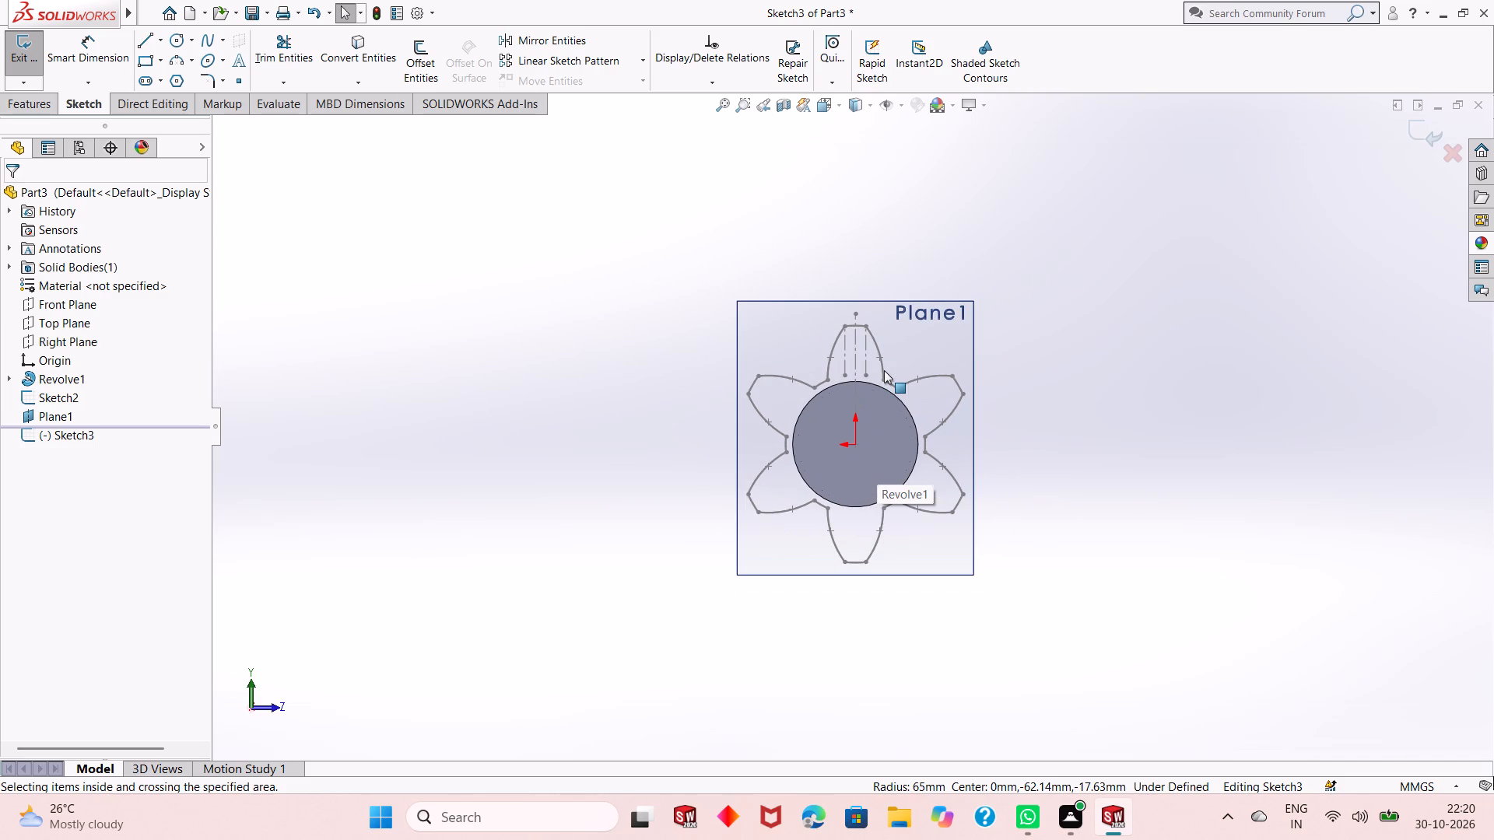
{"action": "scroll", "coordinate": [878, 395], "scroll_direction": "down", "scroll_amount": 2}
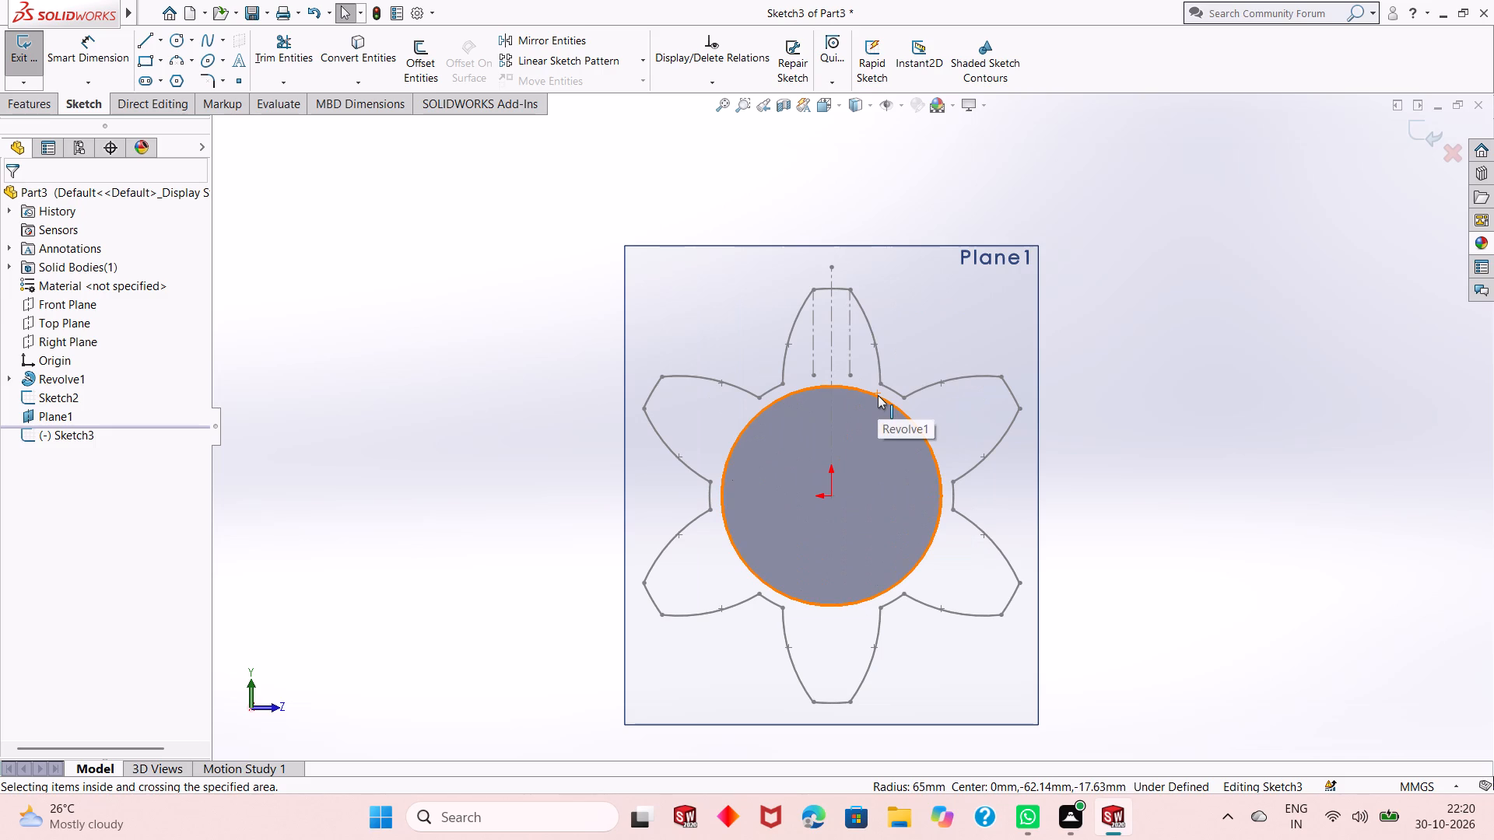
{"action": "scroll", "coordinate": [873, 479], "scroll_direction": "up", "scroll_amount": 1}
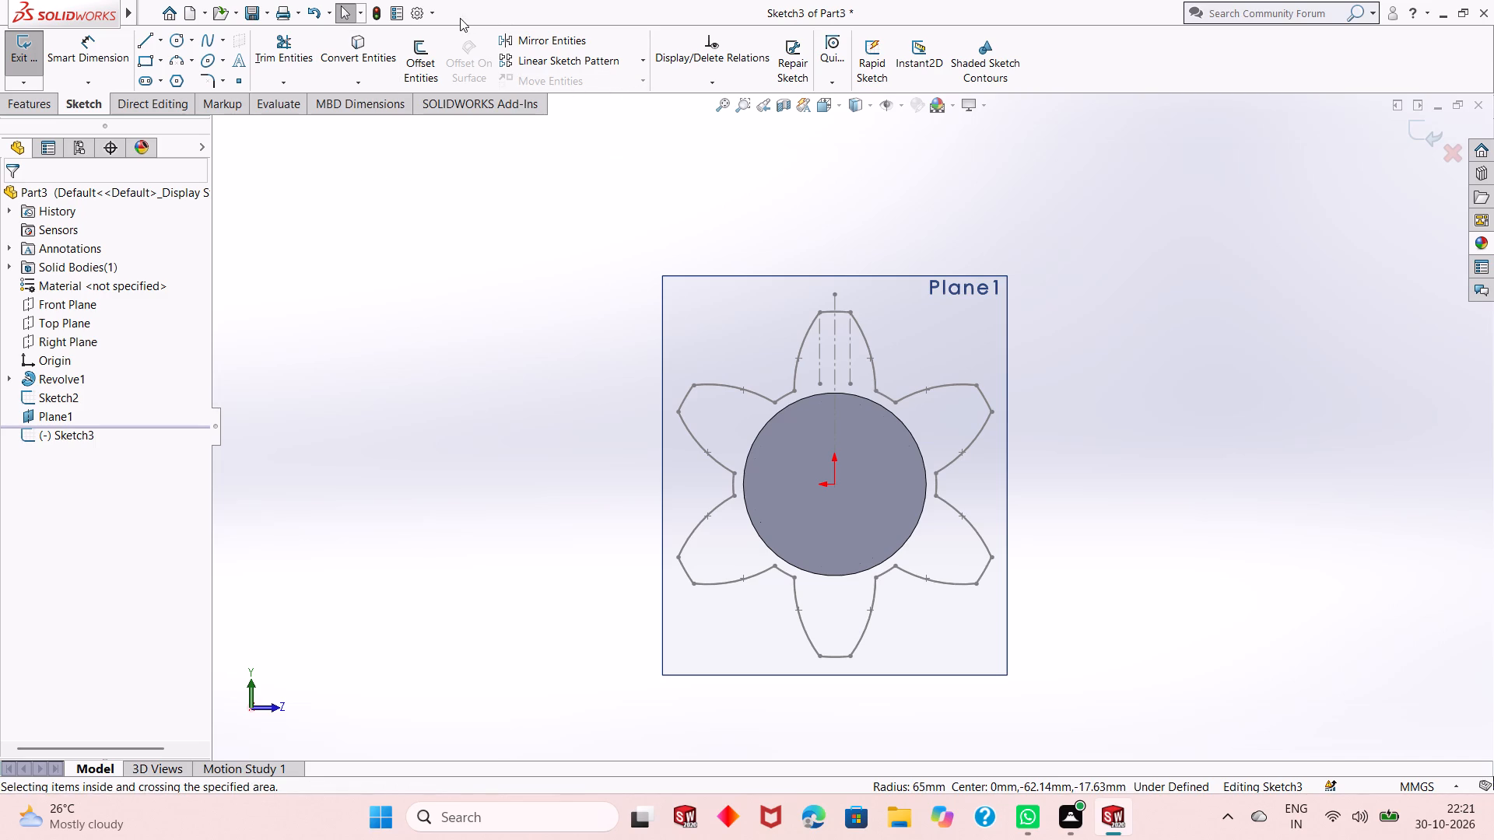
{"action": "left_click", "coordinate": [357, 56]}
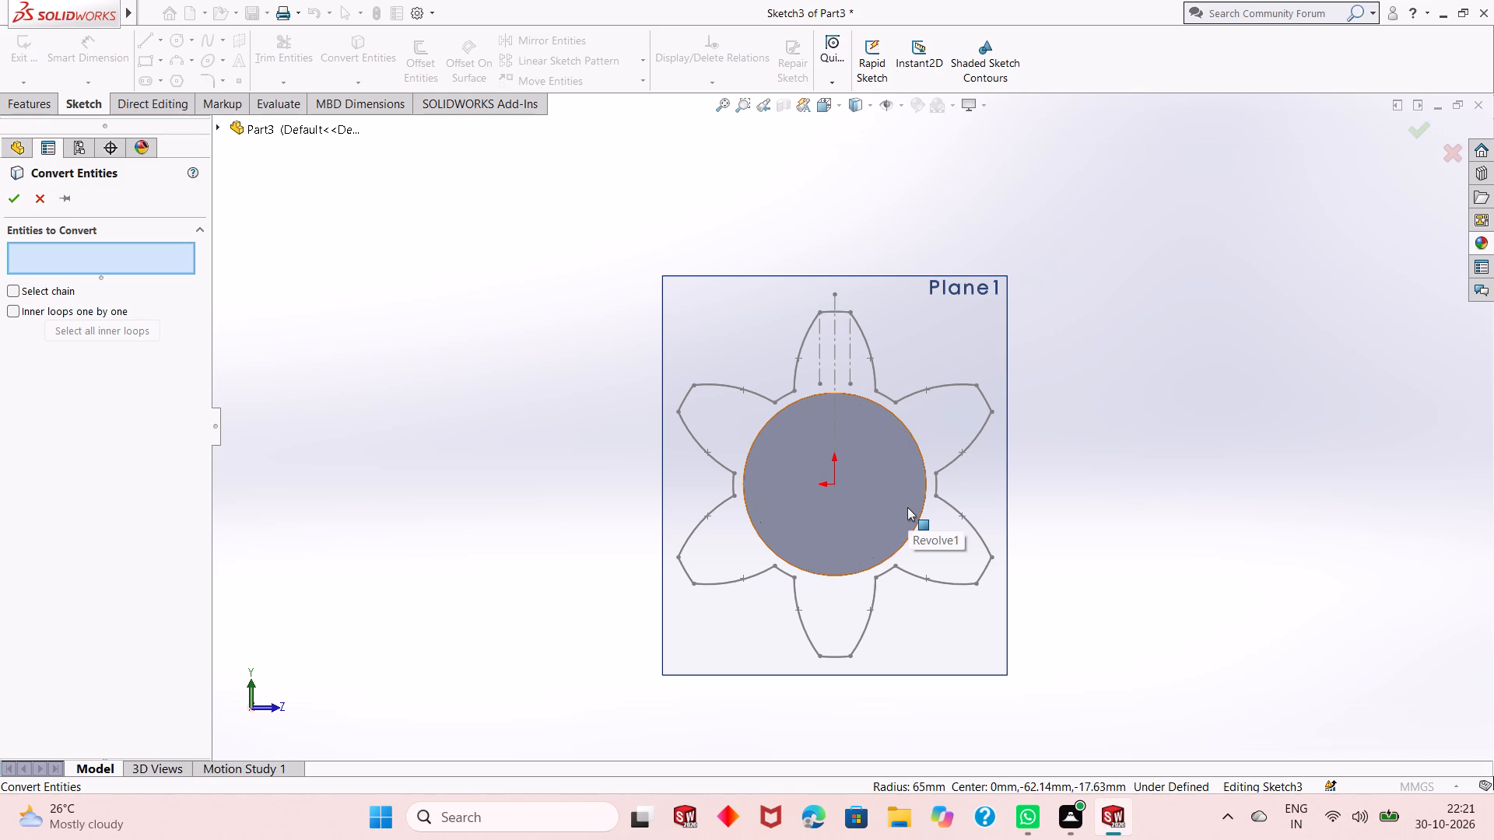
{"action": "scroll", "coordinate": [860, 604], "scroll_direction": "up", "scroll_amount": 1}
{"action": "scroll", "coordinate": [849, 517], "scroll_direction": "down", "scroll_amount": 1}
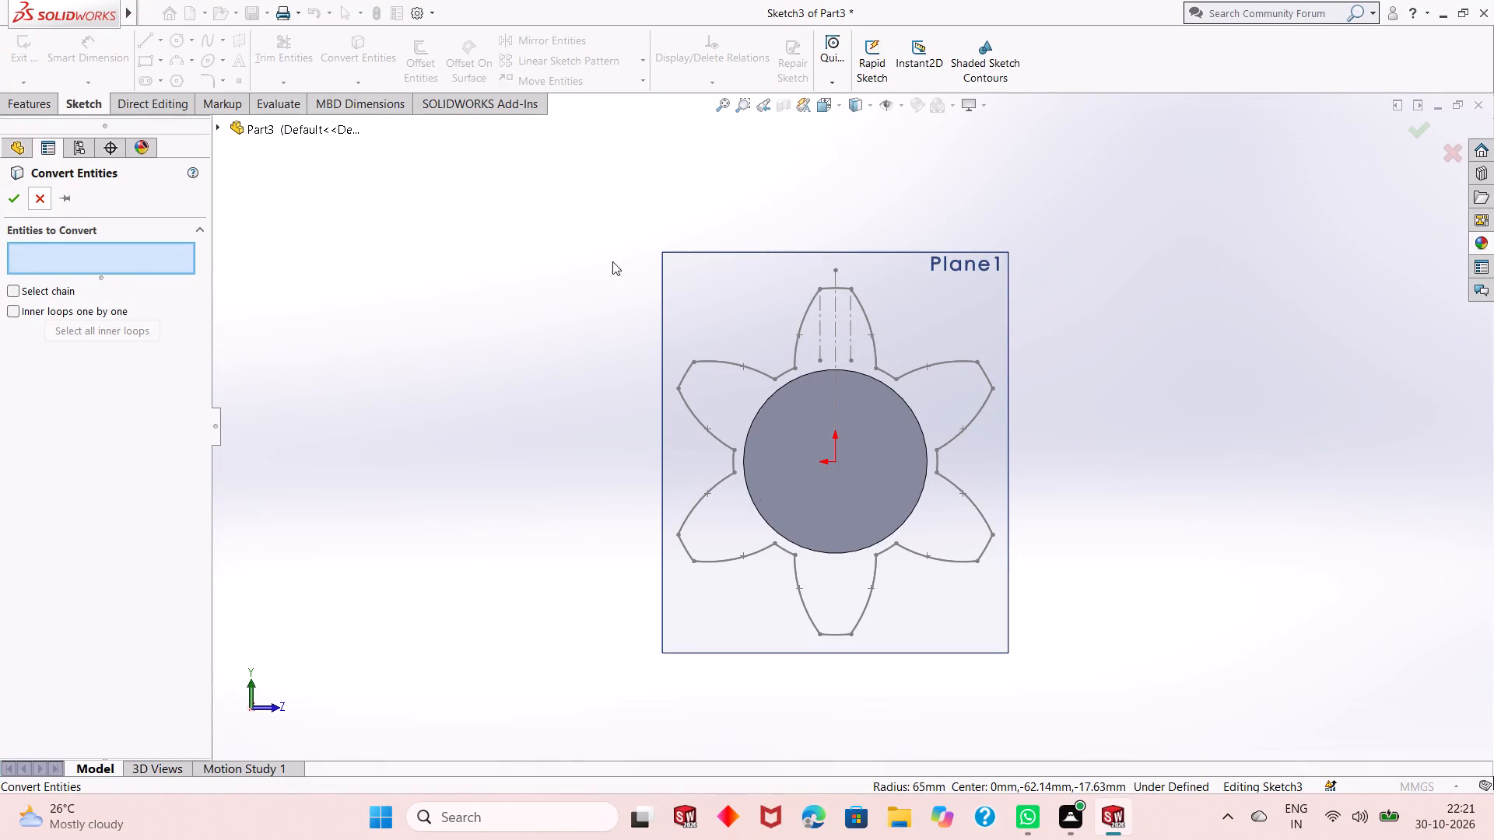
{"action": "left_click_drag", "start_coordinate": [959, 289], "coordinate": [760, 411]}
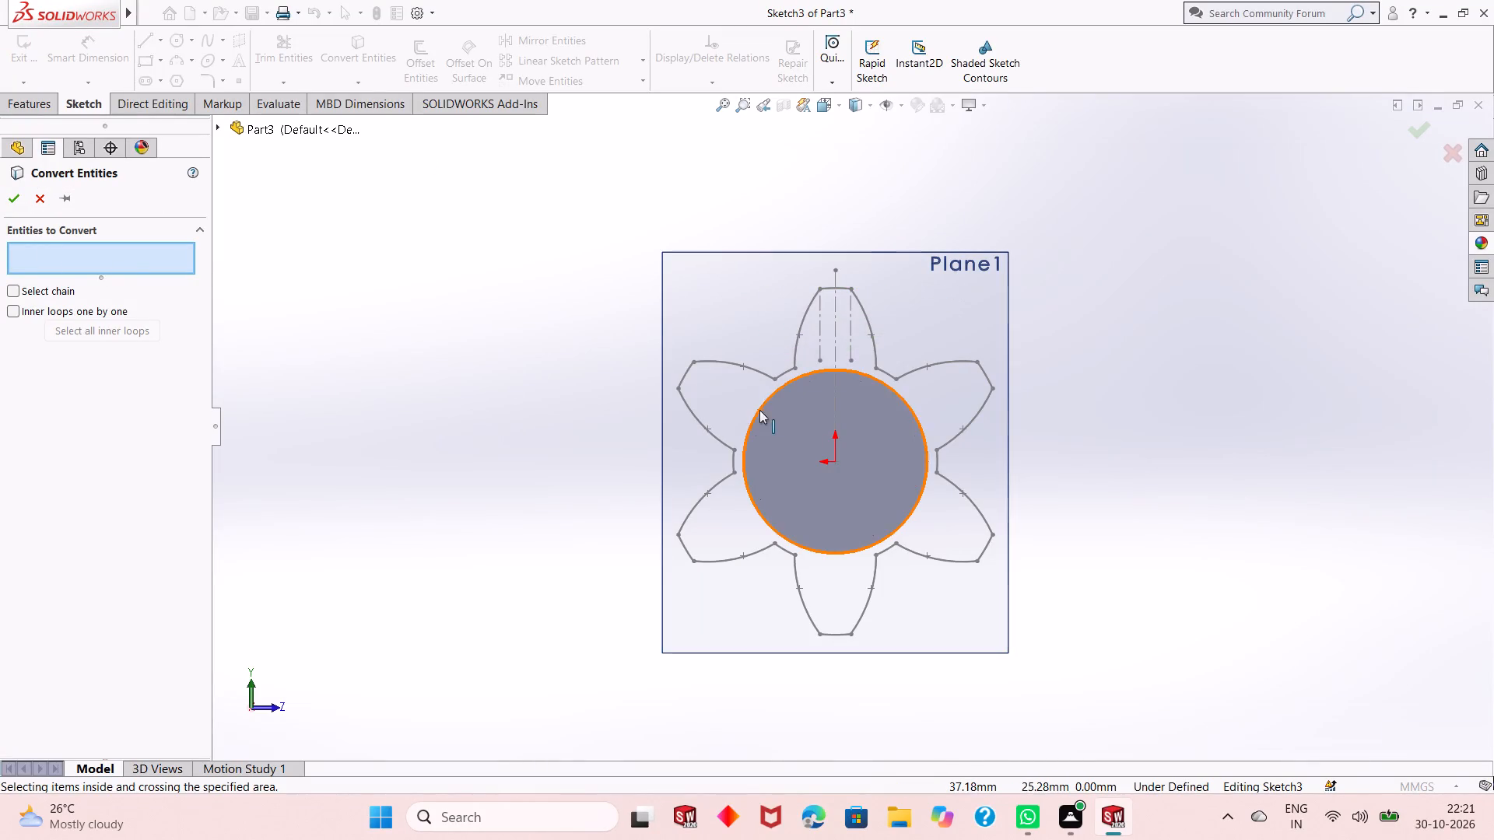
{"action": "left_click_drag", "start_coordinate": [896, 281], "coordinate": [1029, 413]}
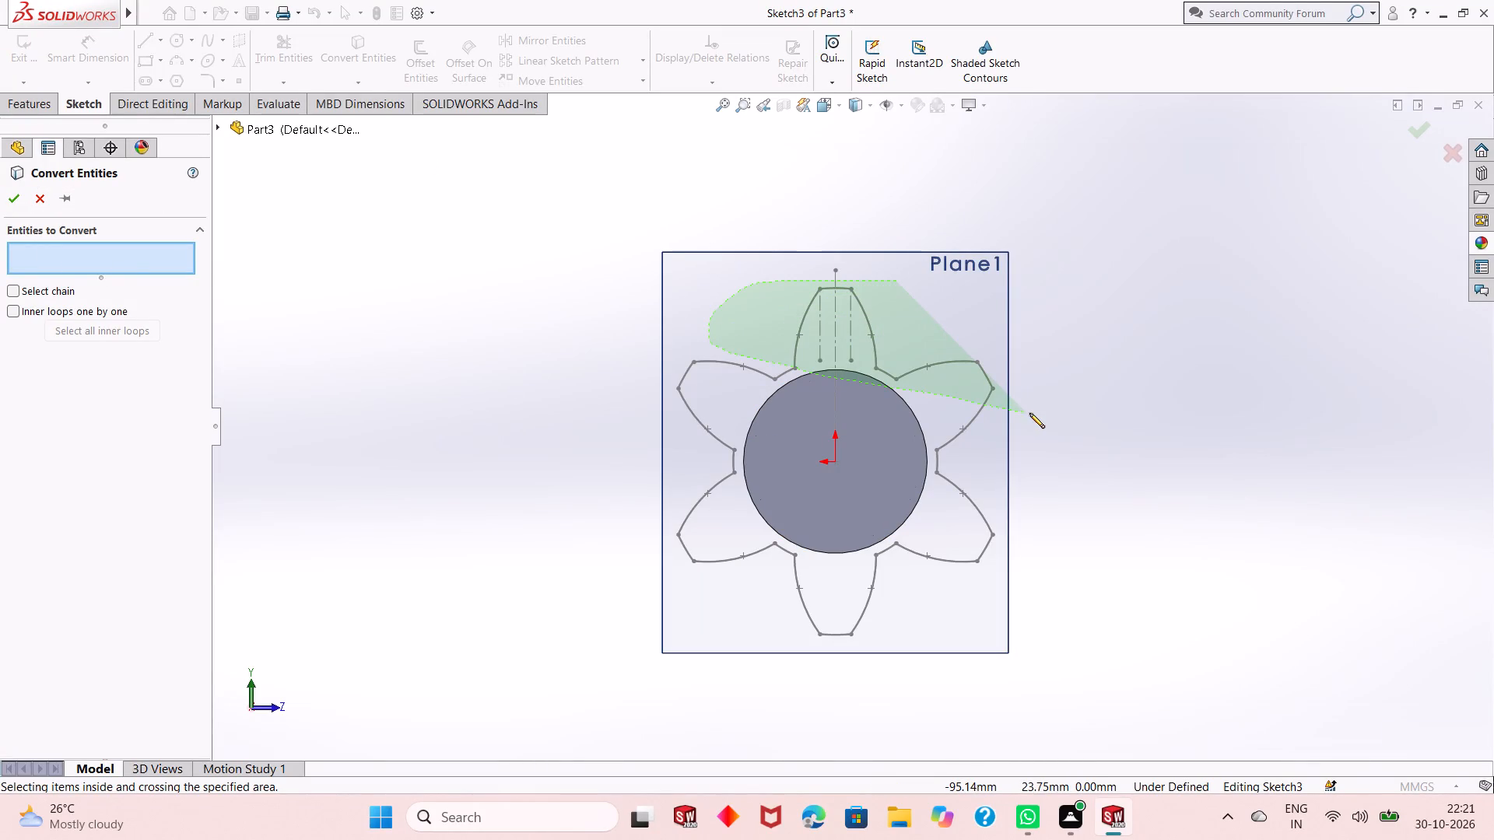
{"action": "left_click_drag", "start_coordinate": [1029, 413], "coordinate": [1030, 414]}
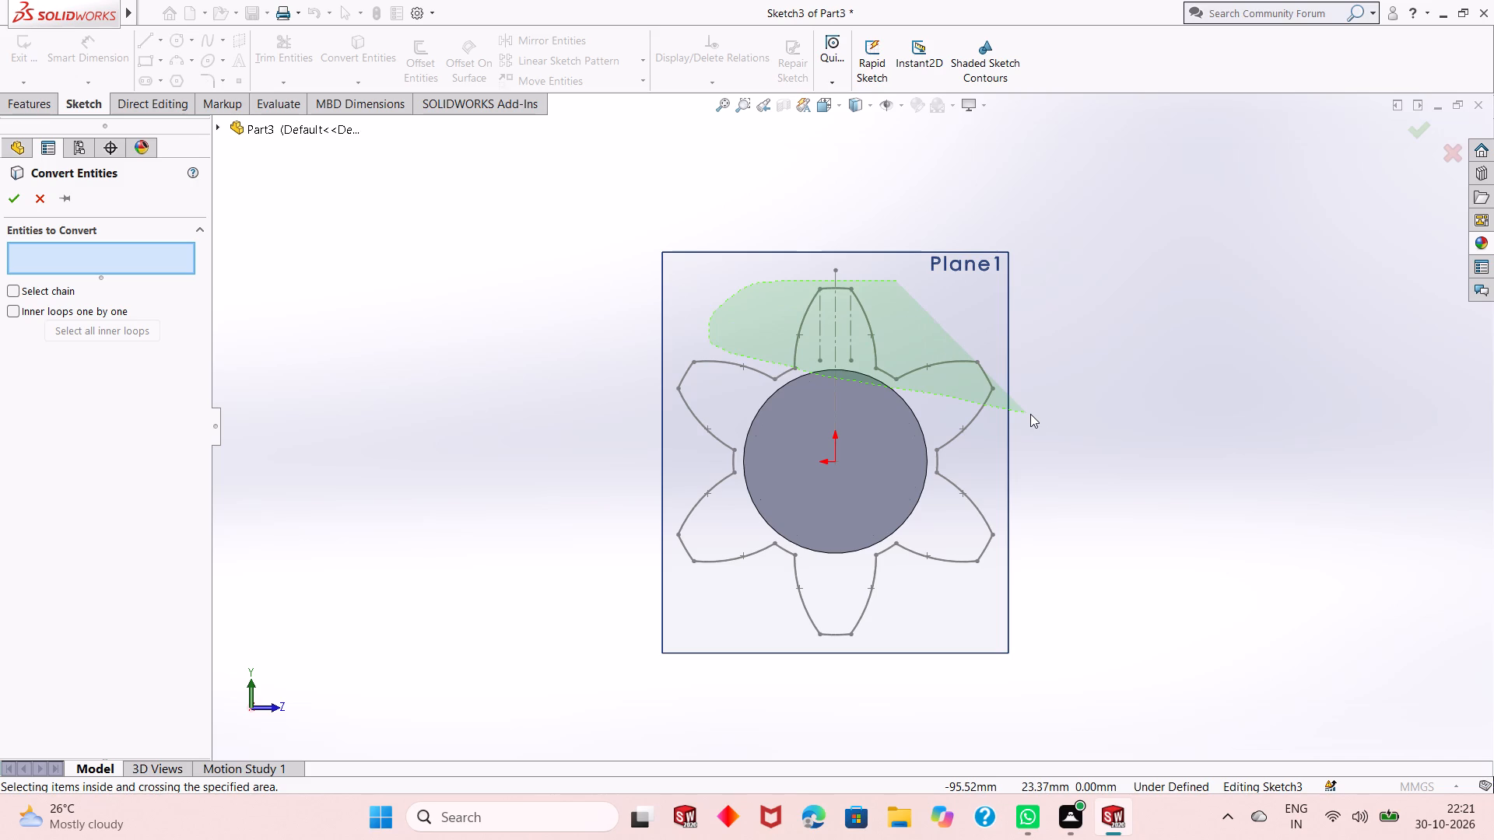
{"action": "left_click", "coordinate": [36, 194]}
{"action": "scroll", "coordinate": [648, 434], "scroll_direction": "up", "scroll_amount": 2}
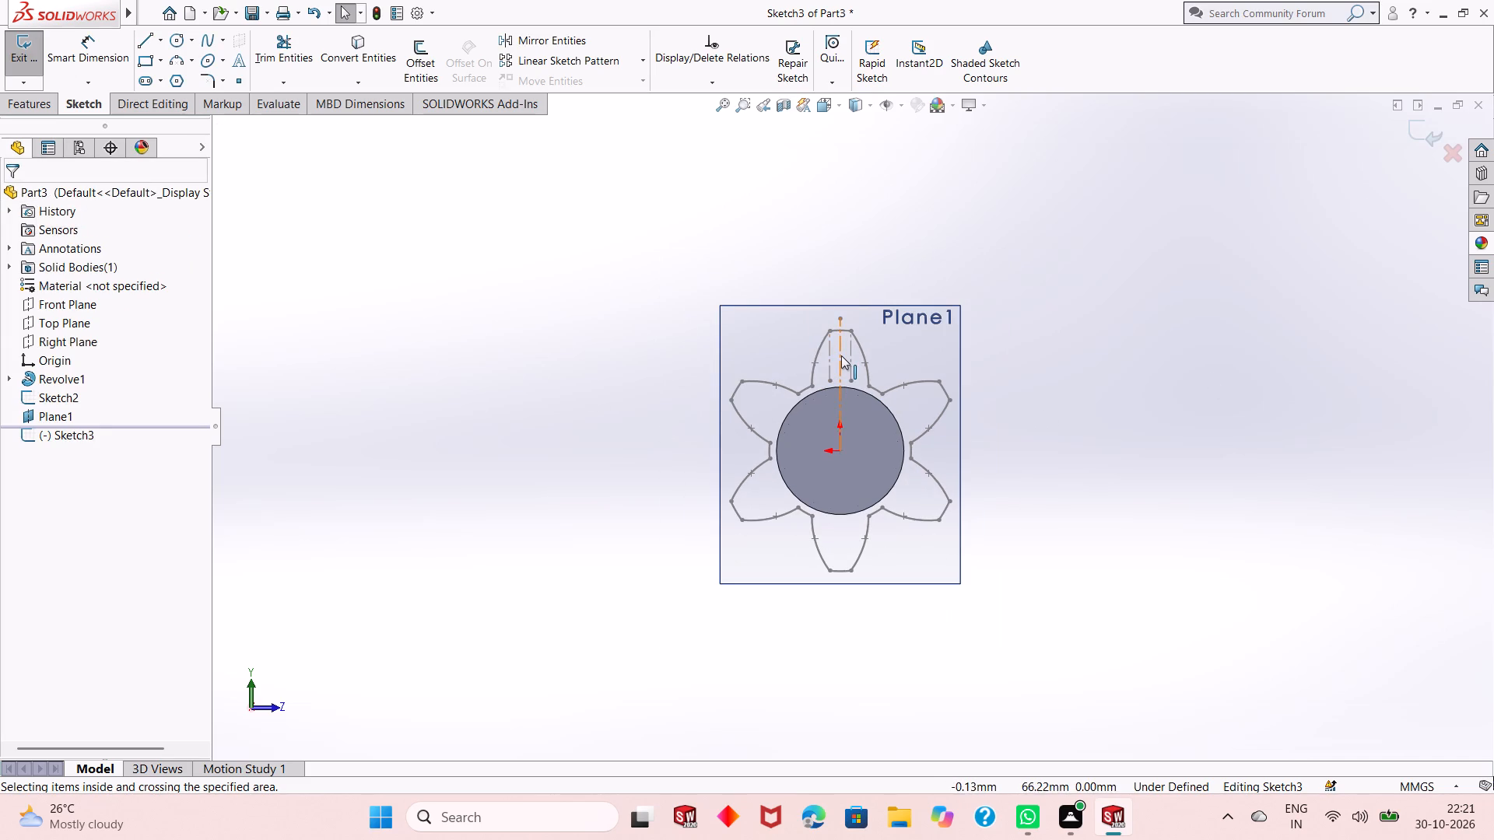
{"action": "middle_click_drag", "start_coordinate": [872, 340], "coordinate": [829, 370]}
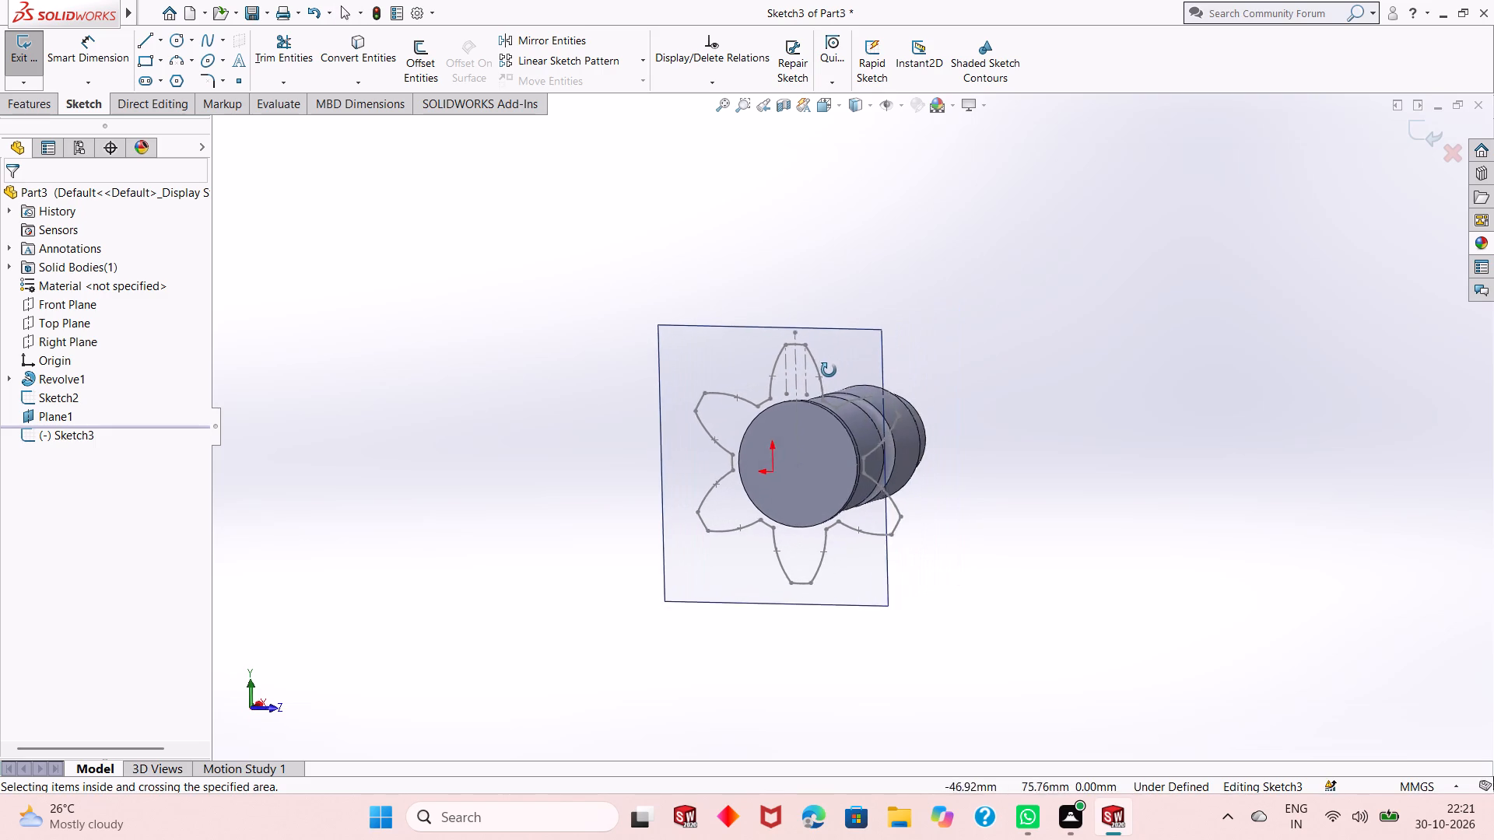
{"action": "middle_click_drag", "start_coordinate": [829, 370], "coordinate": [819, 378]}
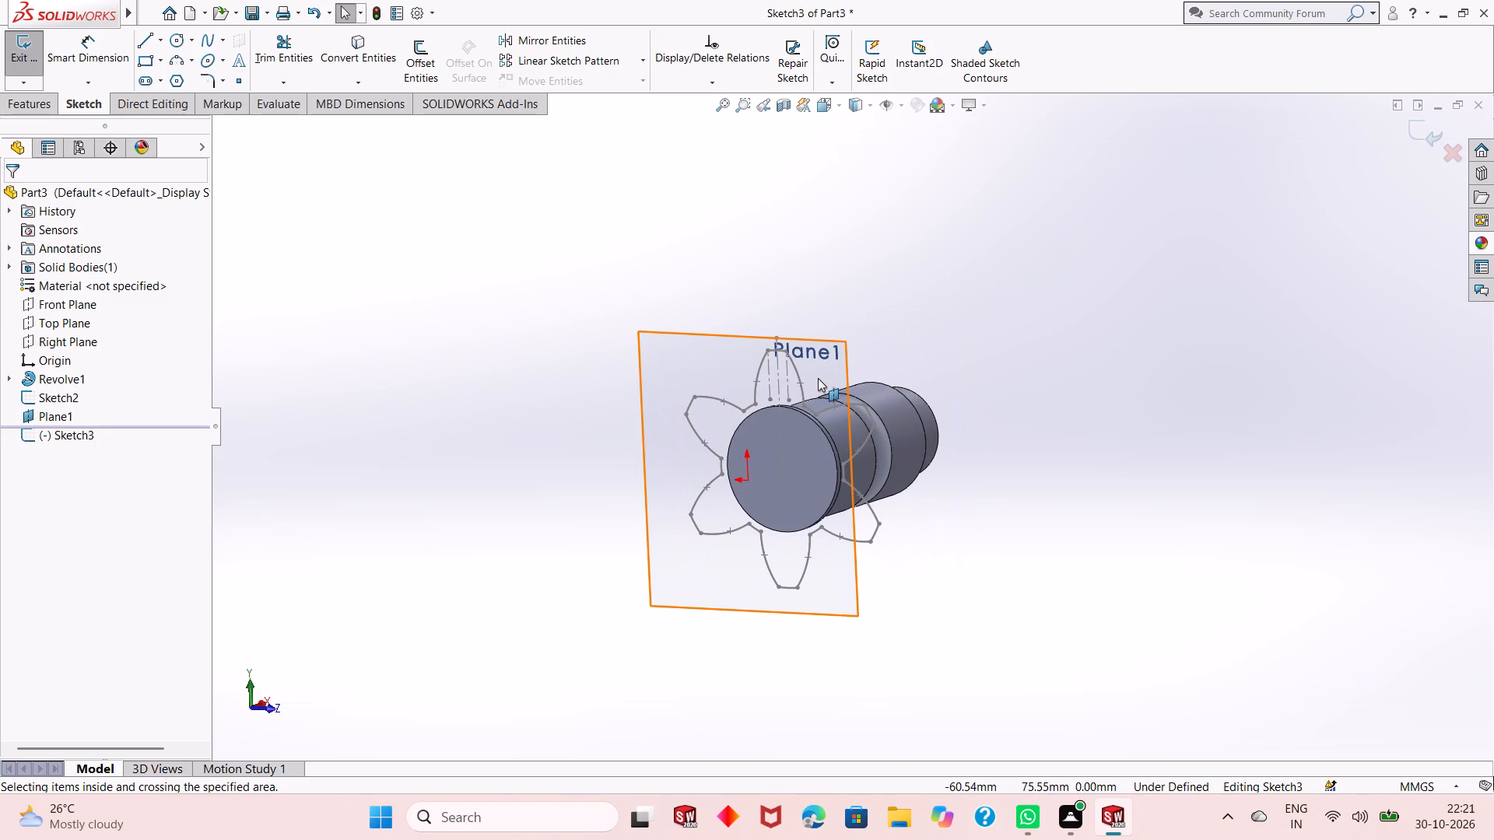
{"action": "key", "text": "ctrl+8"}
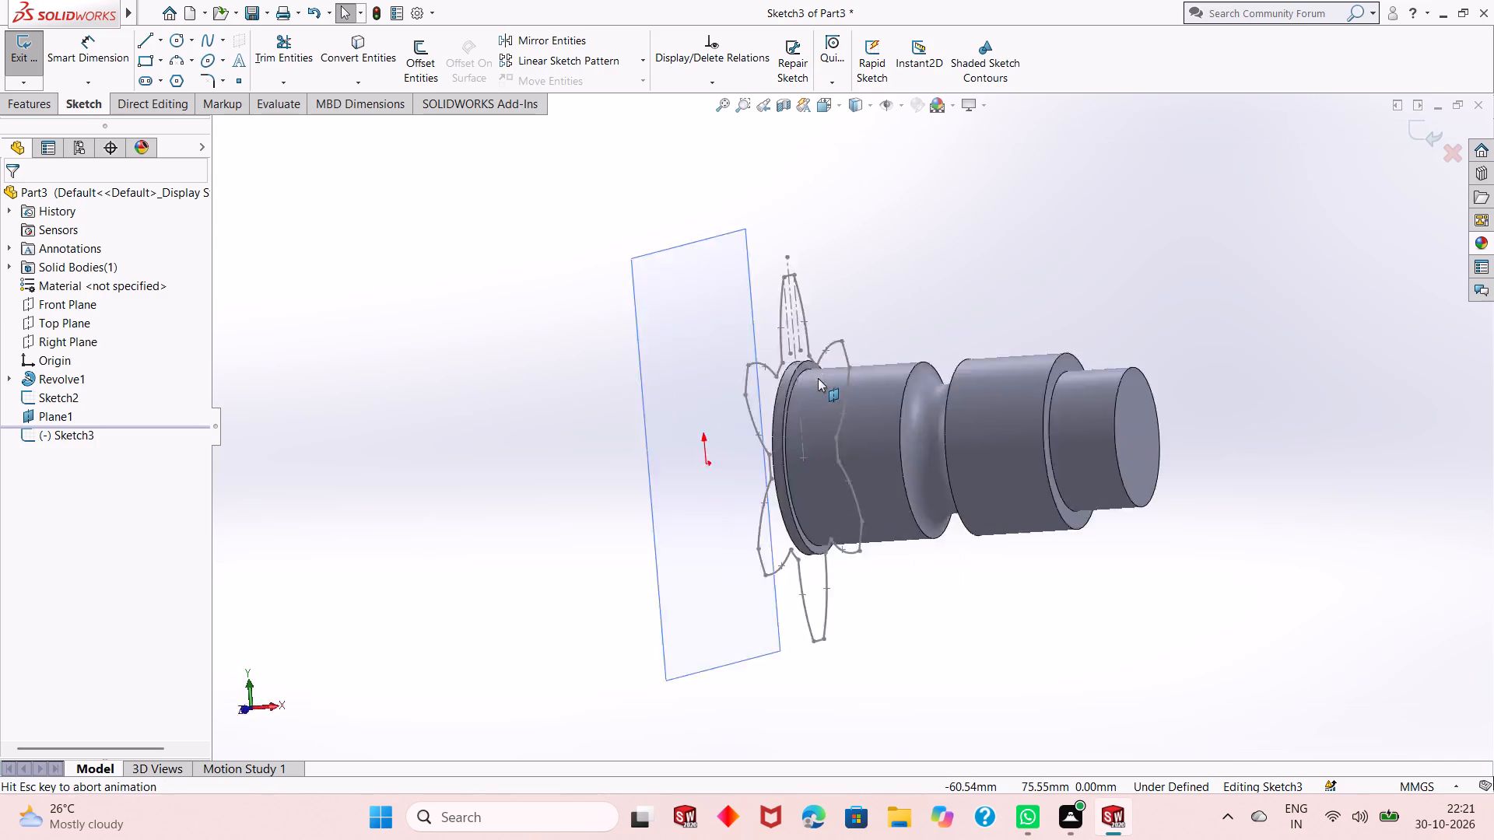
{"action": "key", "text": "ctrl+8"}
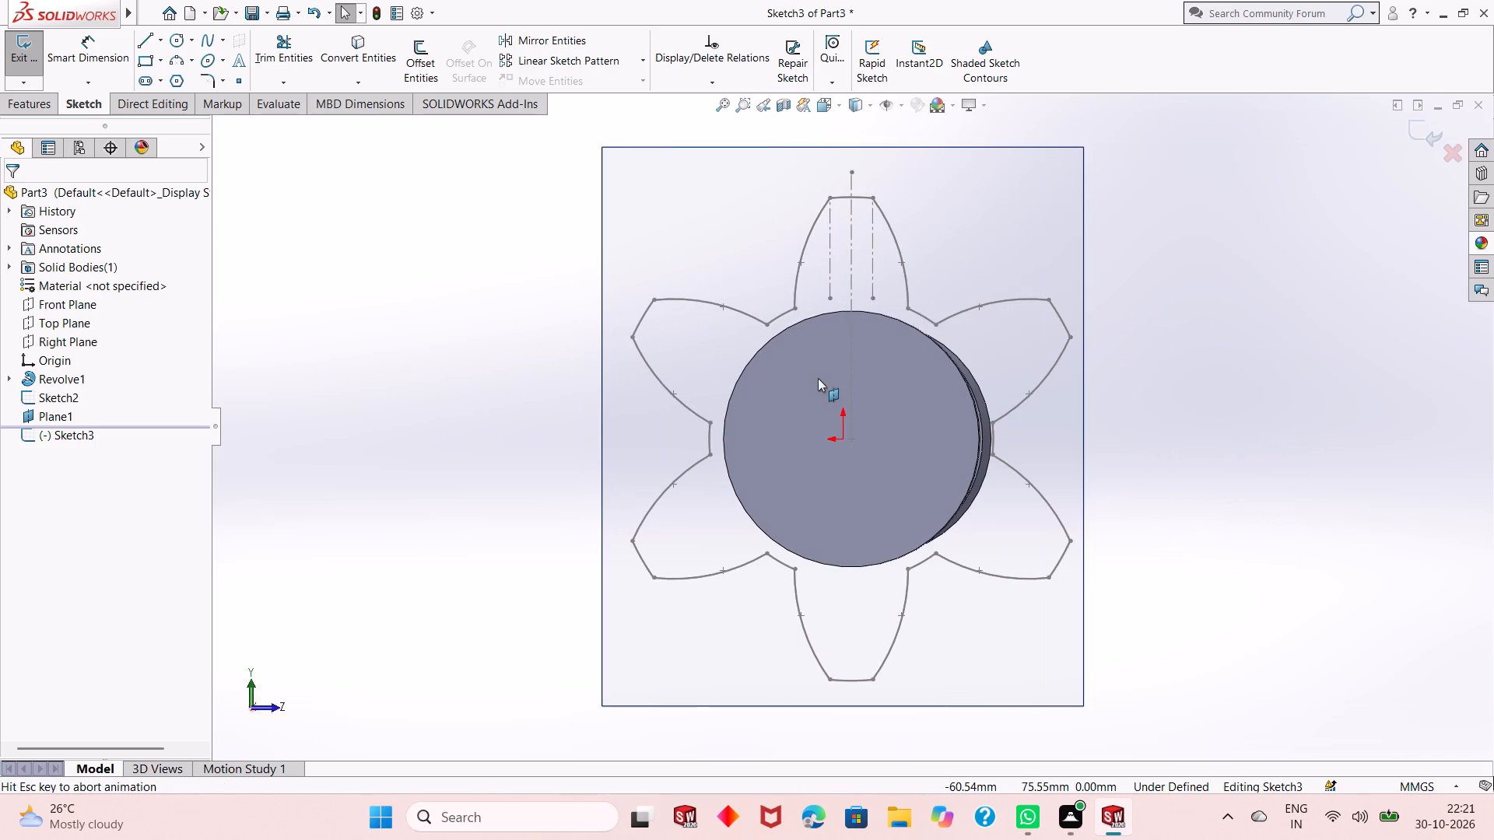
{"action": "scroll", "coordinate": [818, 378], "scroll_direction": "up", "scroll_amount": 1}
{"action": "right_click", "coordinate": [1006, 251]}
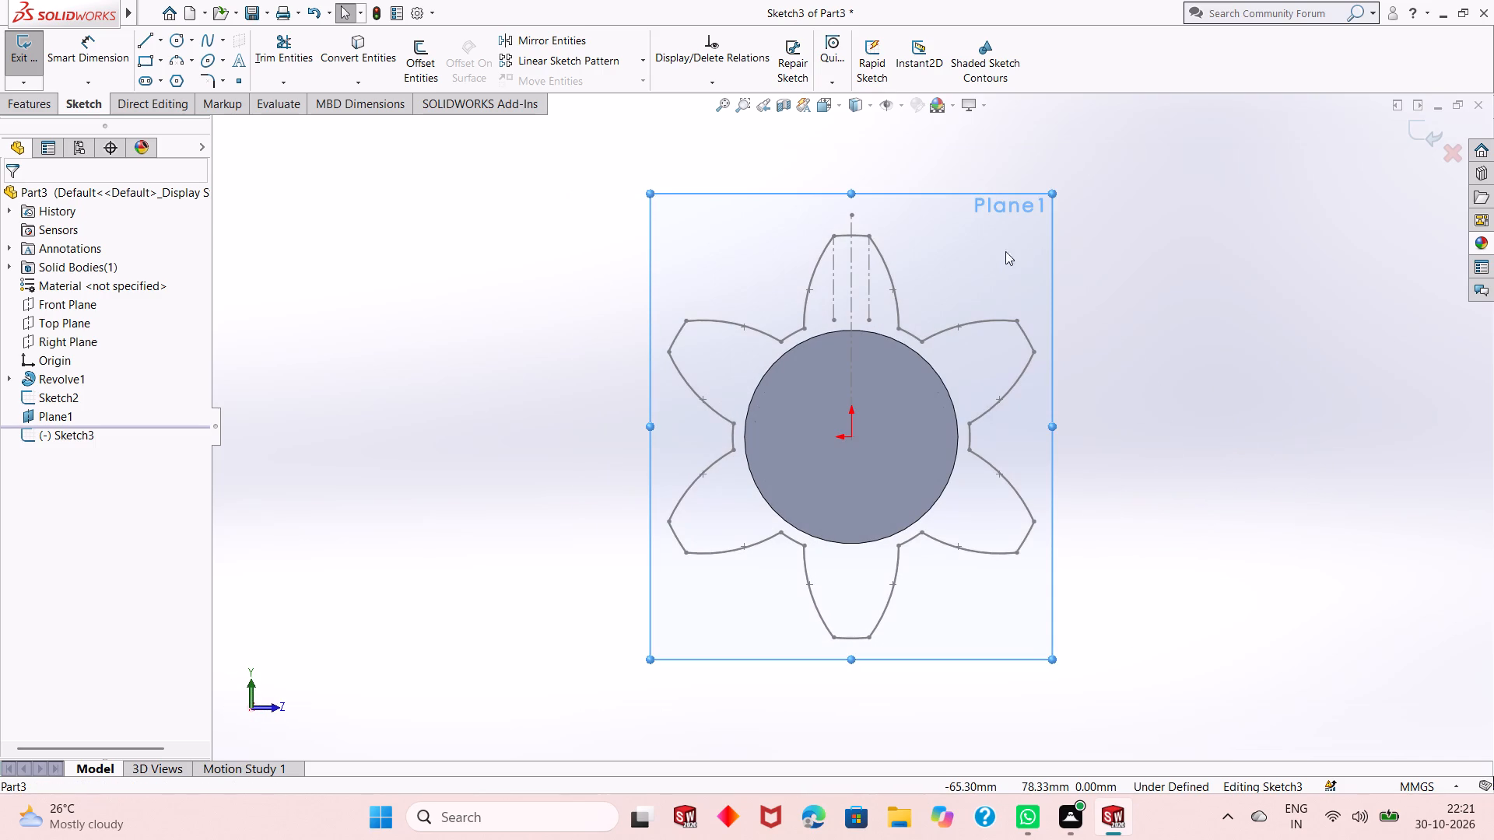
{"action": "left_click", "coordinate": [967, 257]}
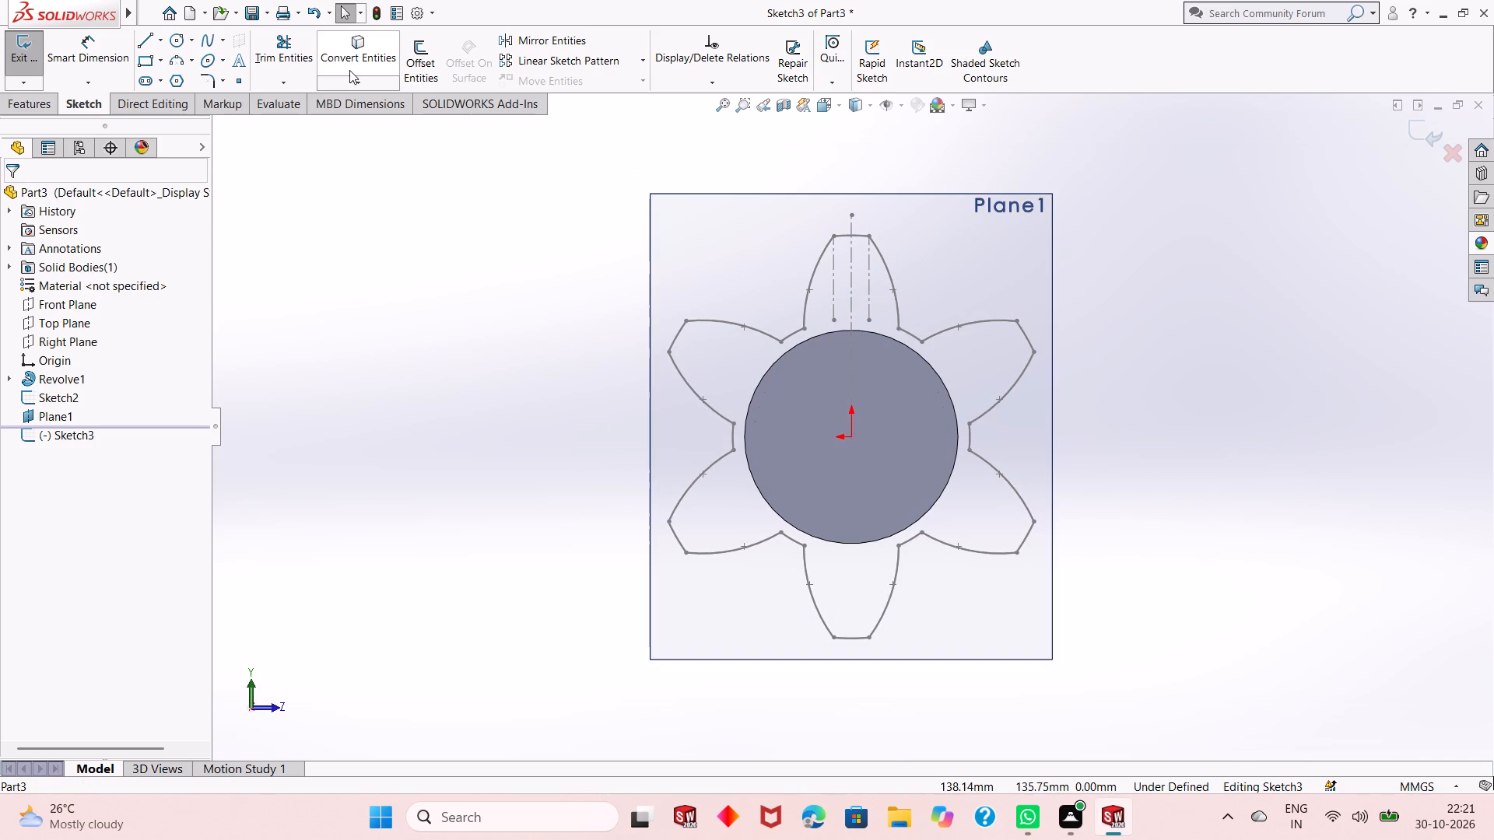
Convert every tip, flank and root arc of the six-tooth profile into the Plane1 sketch, leaving out its construction lines.
{"action": "left_click", "coordinate": [349, 59]}
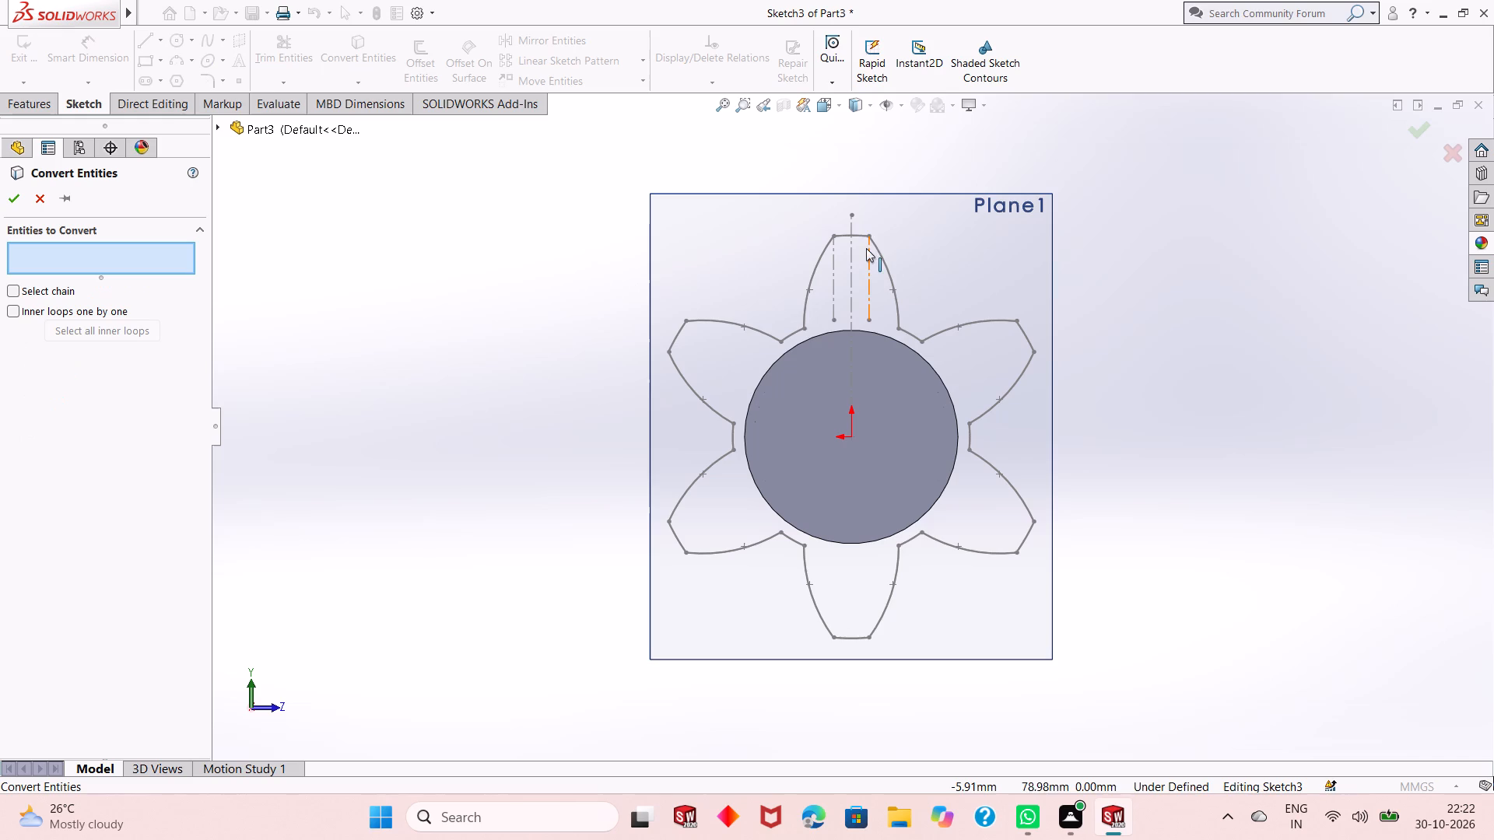
{"action": "left_click", "coordinate": [1044, 219]}
{"action": "left_click_drag", "start_coordinate": [1011, 222], "coordinate": [644, 423]}
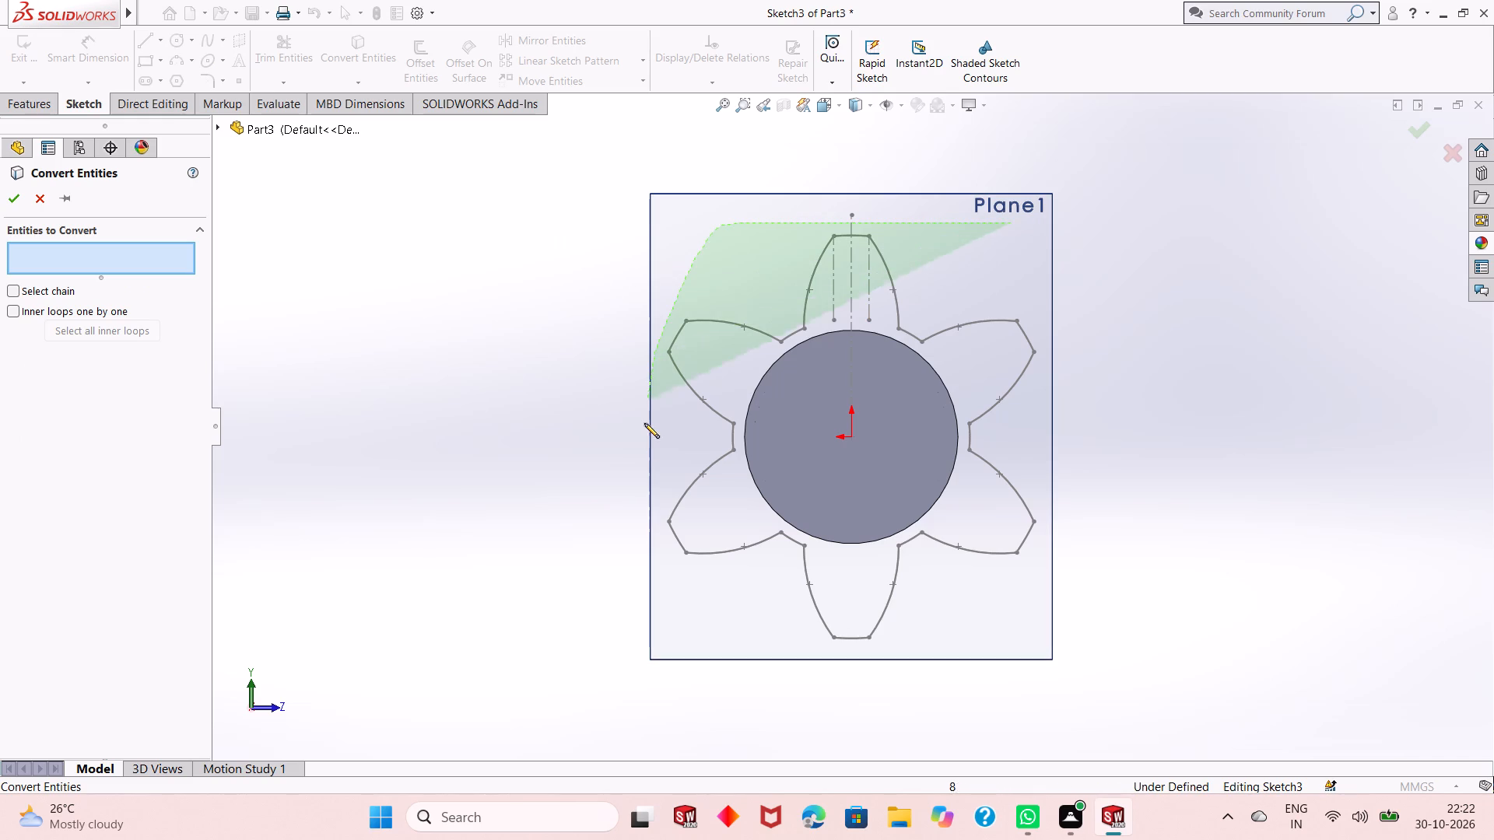
{"action": "left_click_drag", "start_coordinate": [644, 423], "coordinate": [1048, 577]}
{"action": "left_click_drag", "start_coordinate": [1180, 158], "coordinate": [1079, 156]}
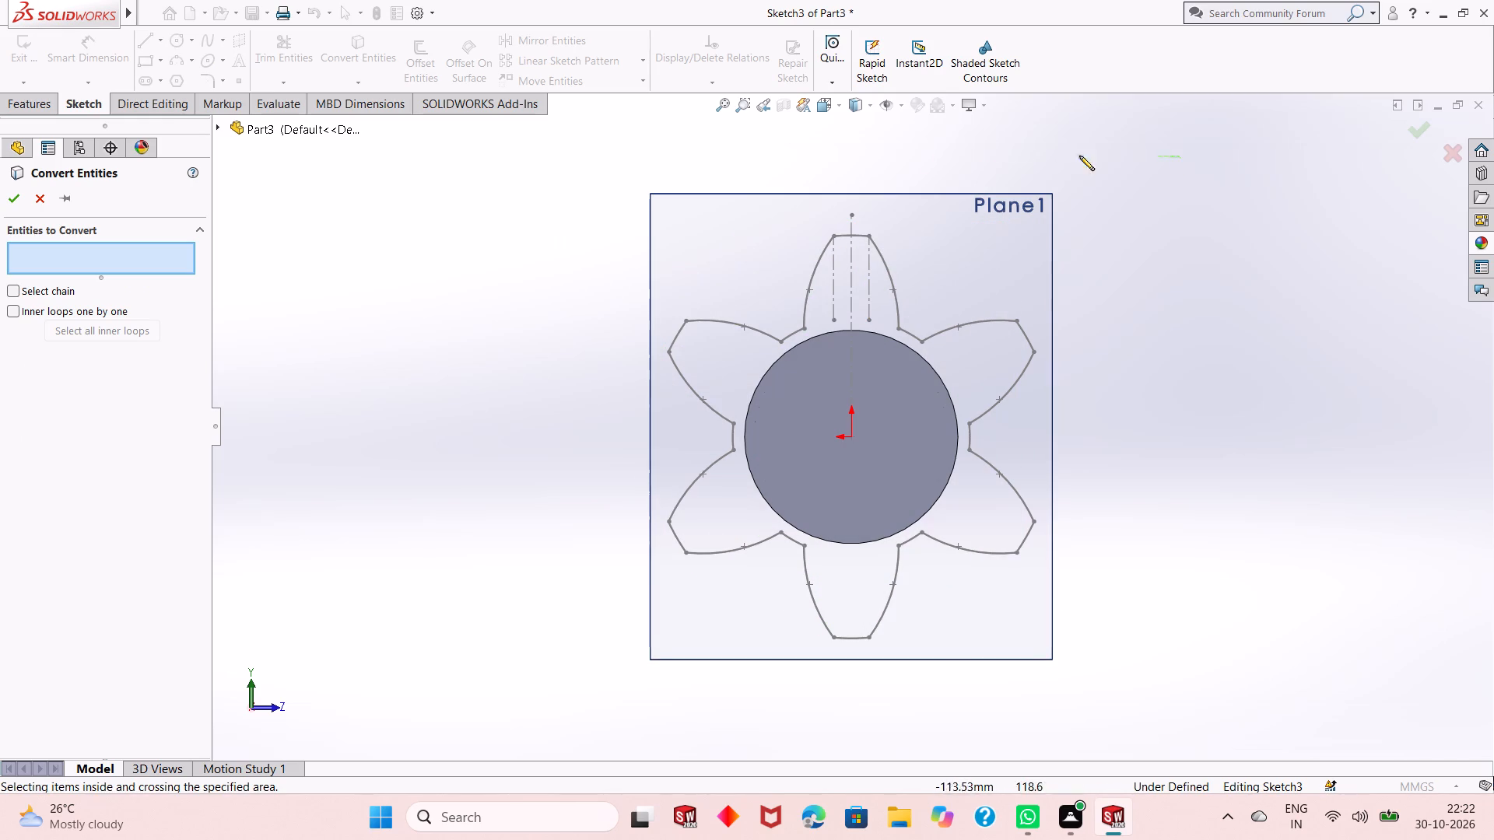
{"action": "left_click_drag", "start_coordinate": [1079, 156], "coordinate": [1169, 584]}
{"action": "left_click", "coordinate": [863, 236]}
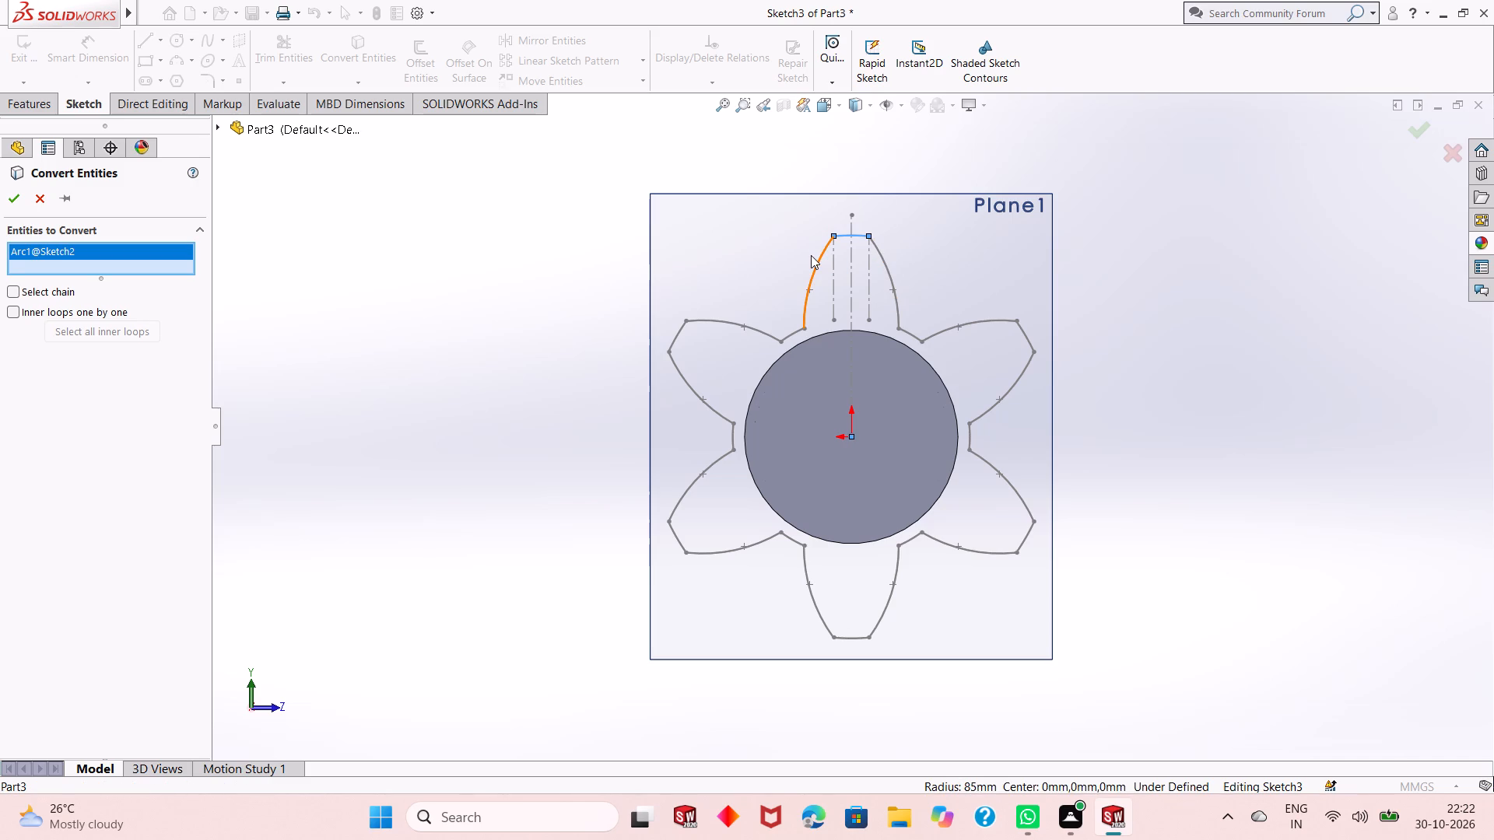
{"action": "left_click", "coordinate": [815, 265]}
{"action": "left_click", "coordinate": [879, 253]}
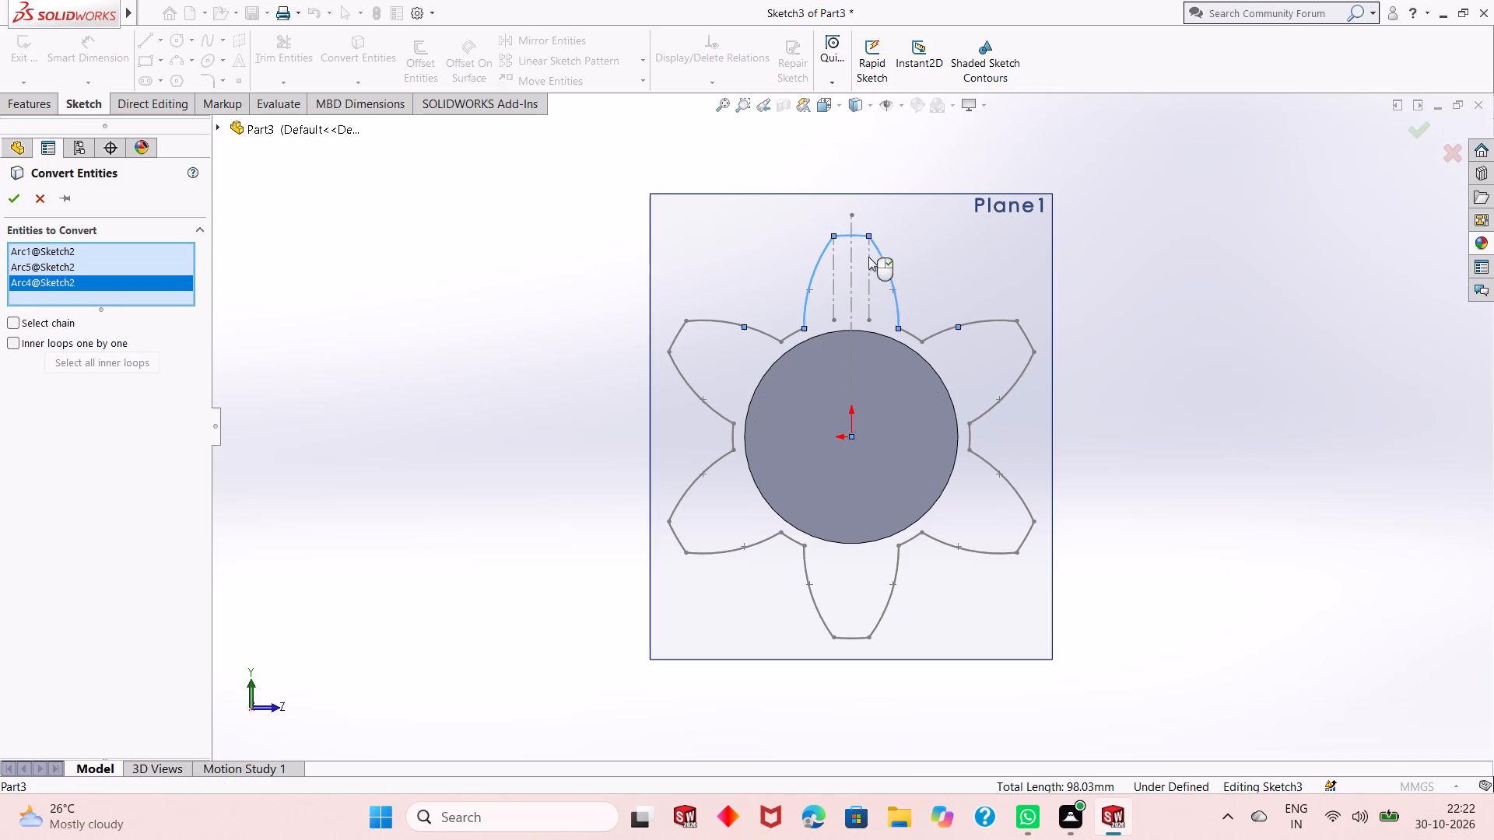
{"action": "left_click", "coordinate": [787, 335]}
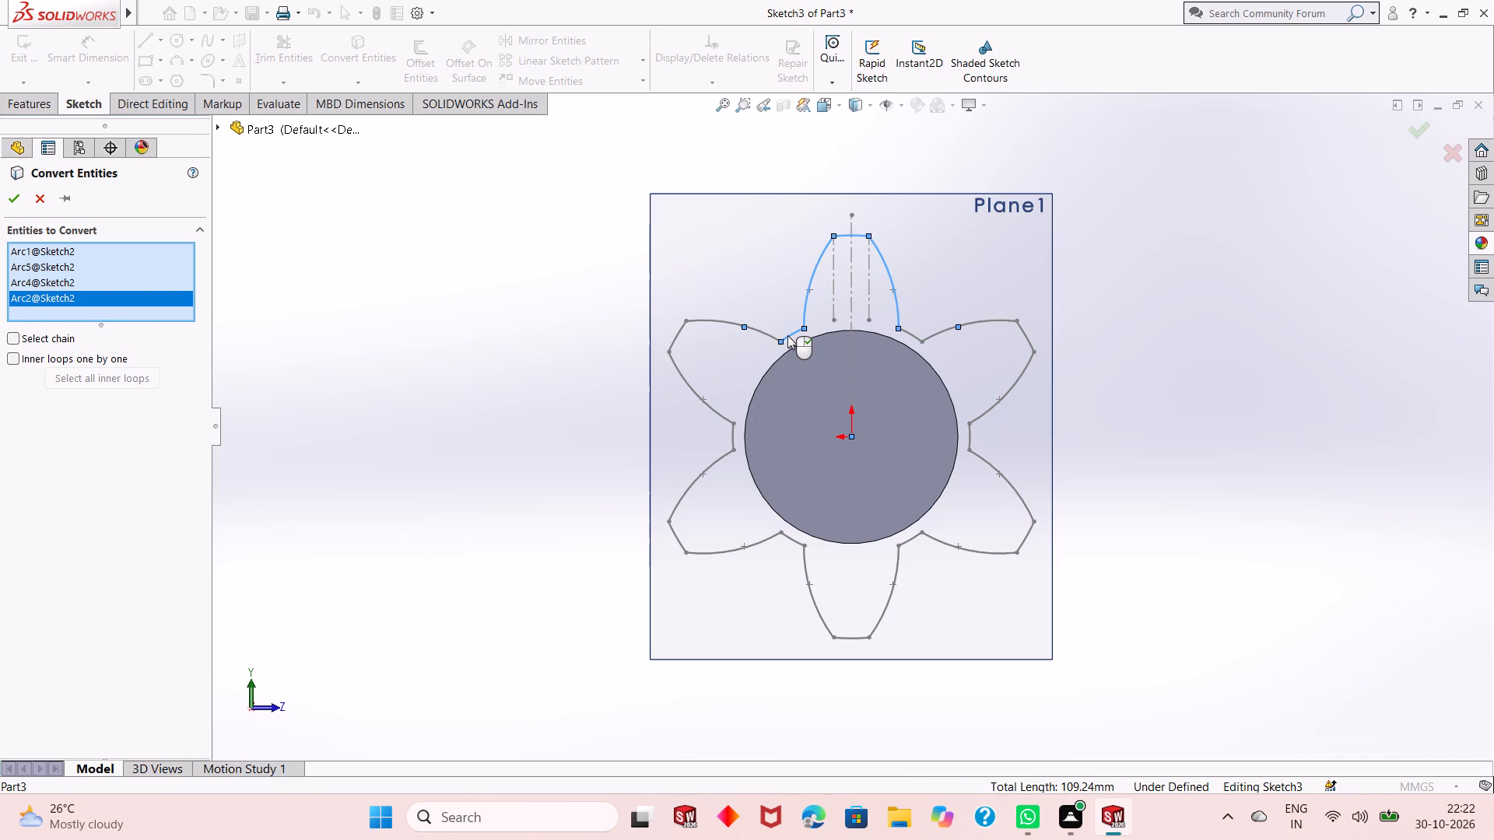
{"action": "left_click", "coordinate": [731, 323]}
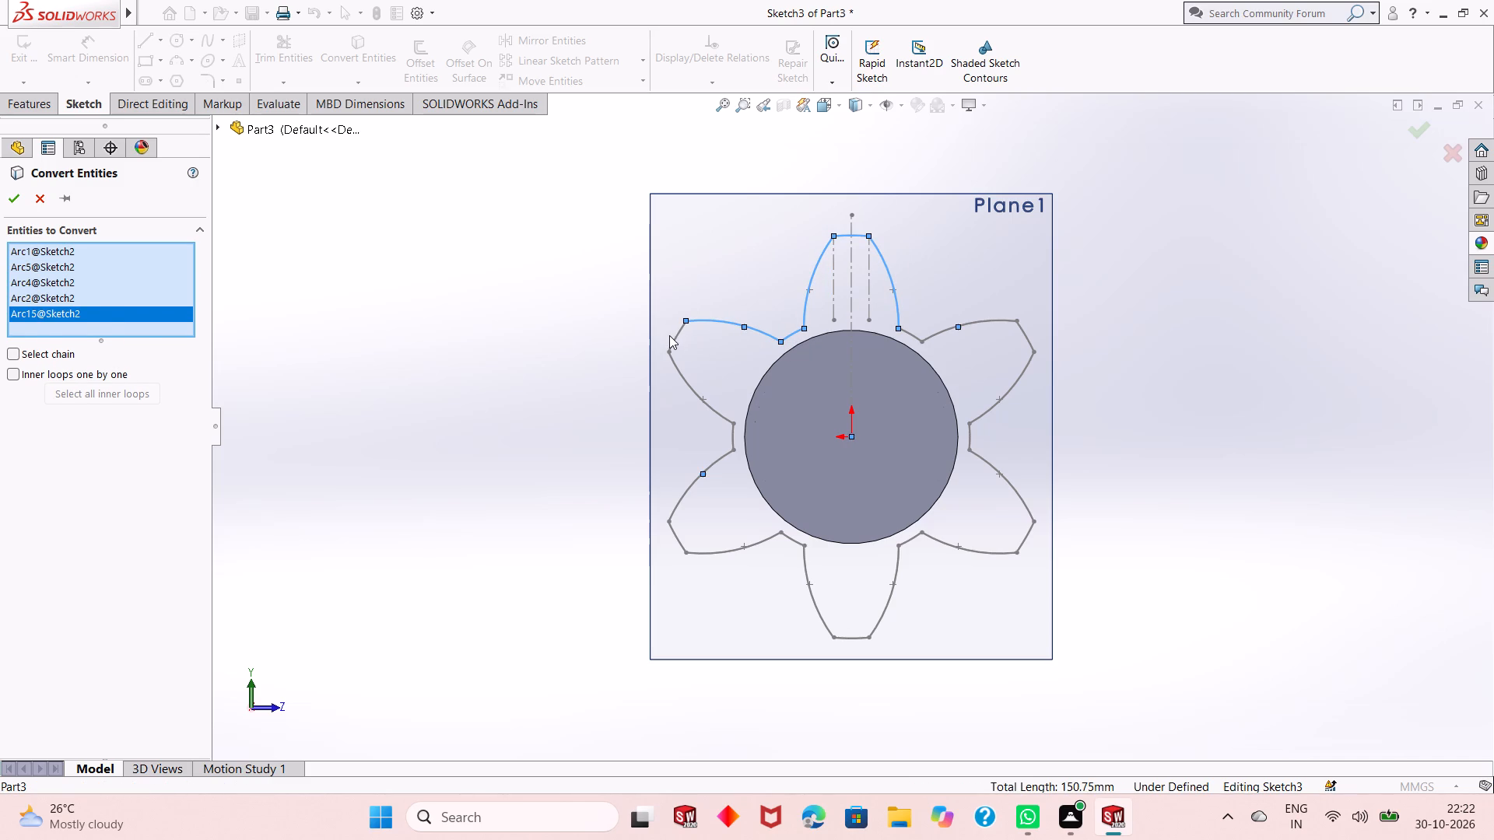
{"action": "left_click", "coordinate": [680, 334]}
{"action": "left_click", "coordinate": [688, 383]}
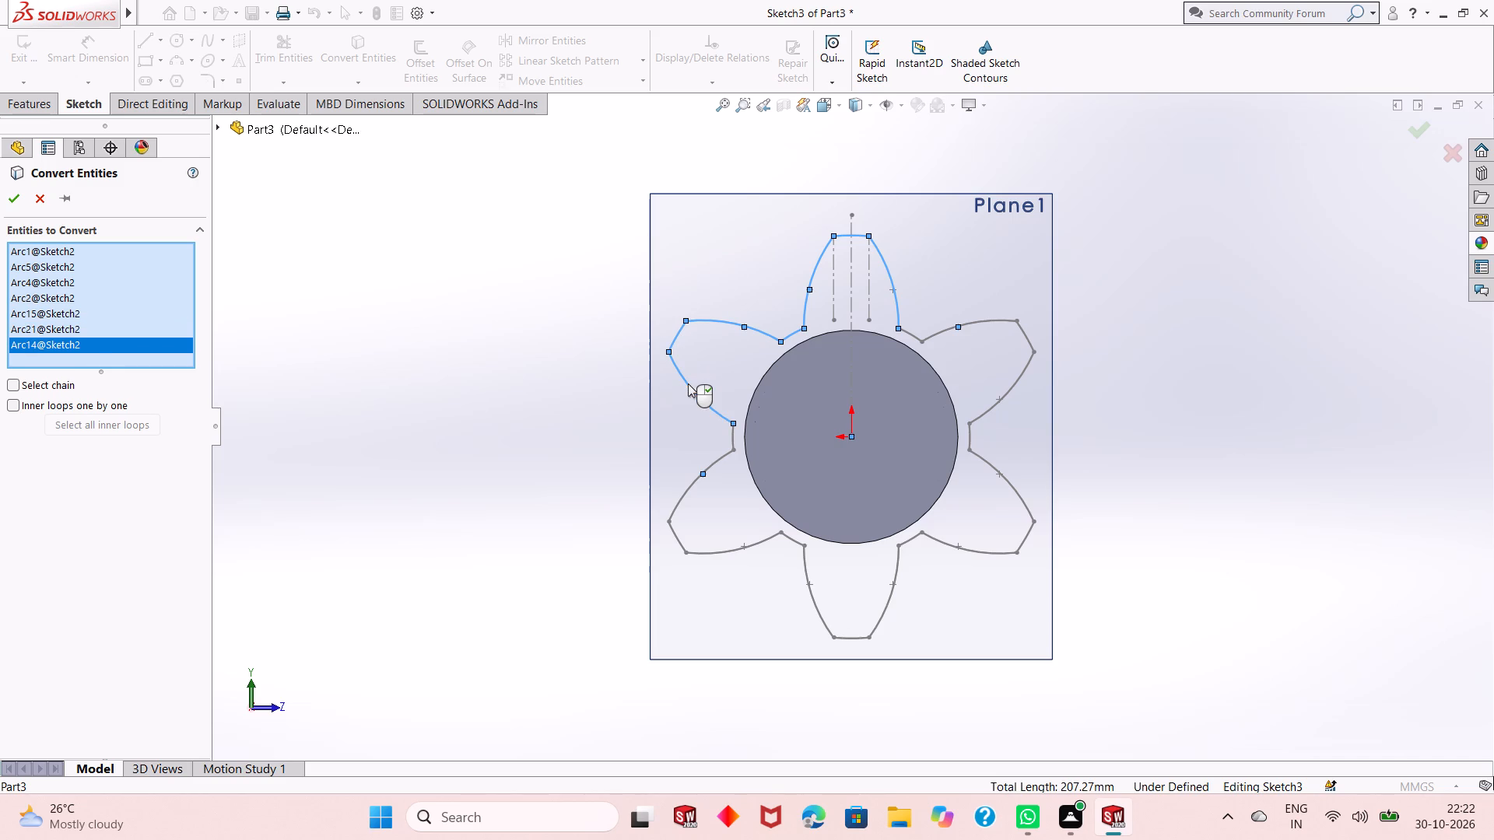
{"action": "left_click", "coordinate": [731, 443]}
{"action": "left_click", "coordinate": [724, 459]}
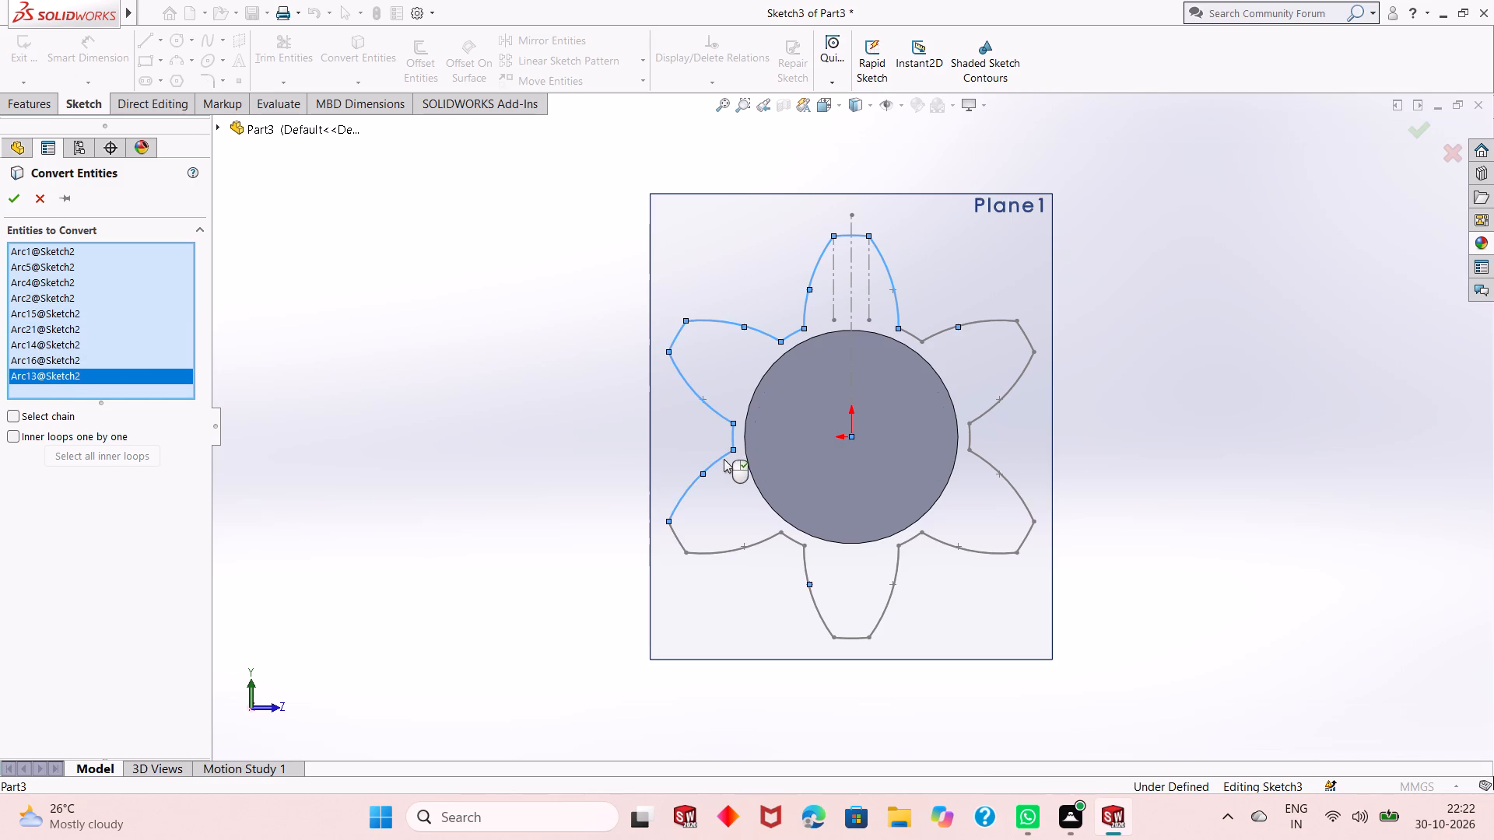
{"action": "left_click", "coordinate": [679, 541]}
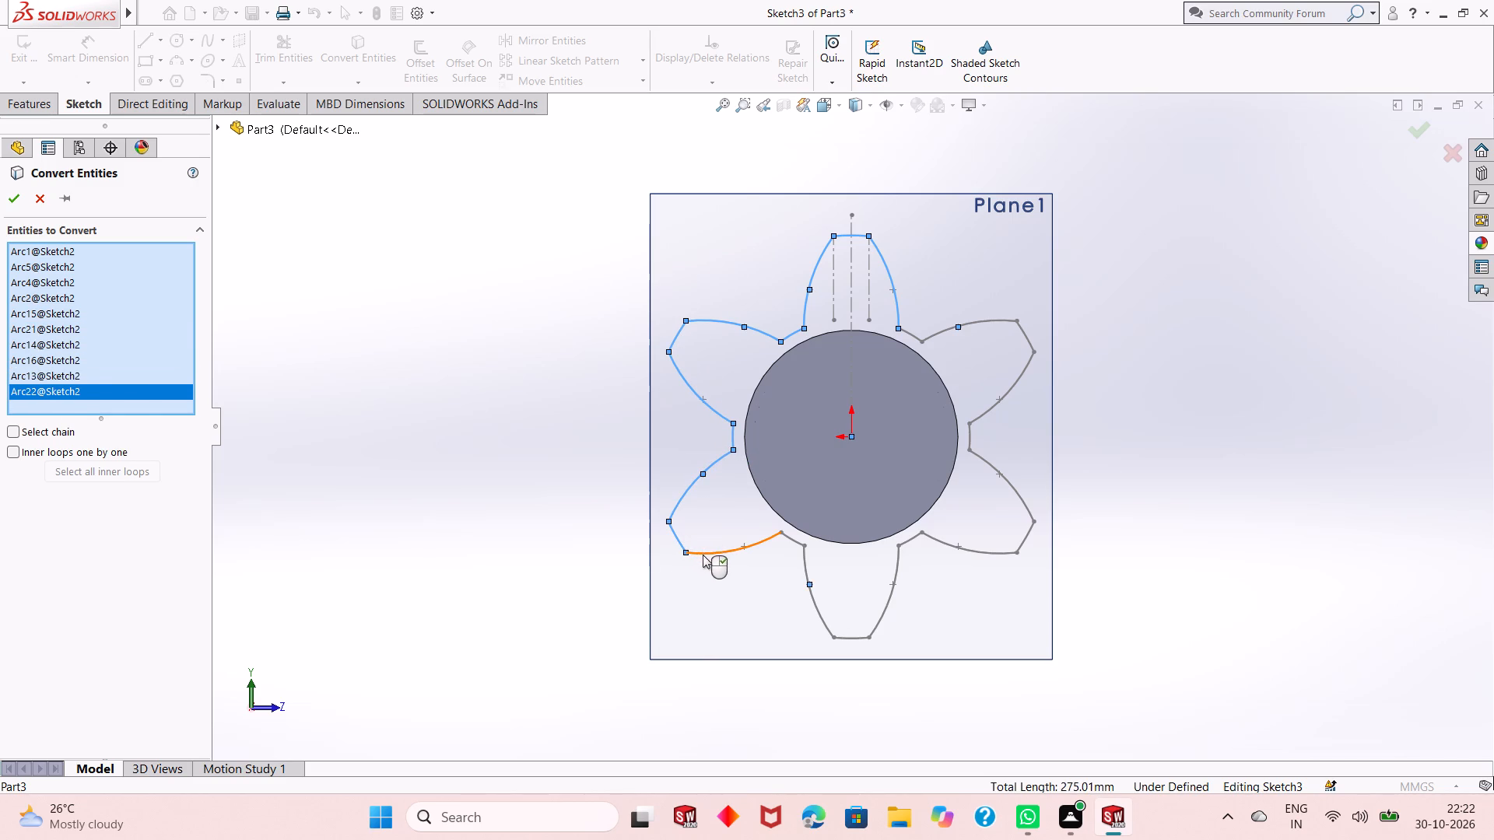
{"action": "left_click", "coordinate": [703, 555]}
{"action": "left_click", "coordinate": [794, 541]}
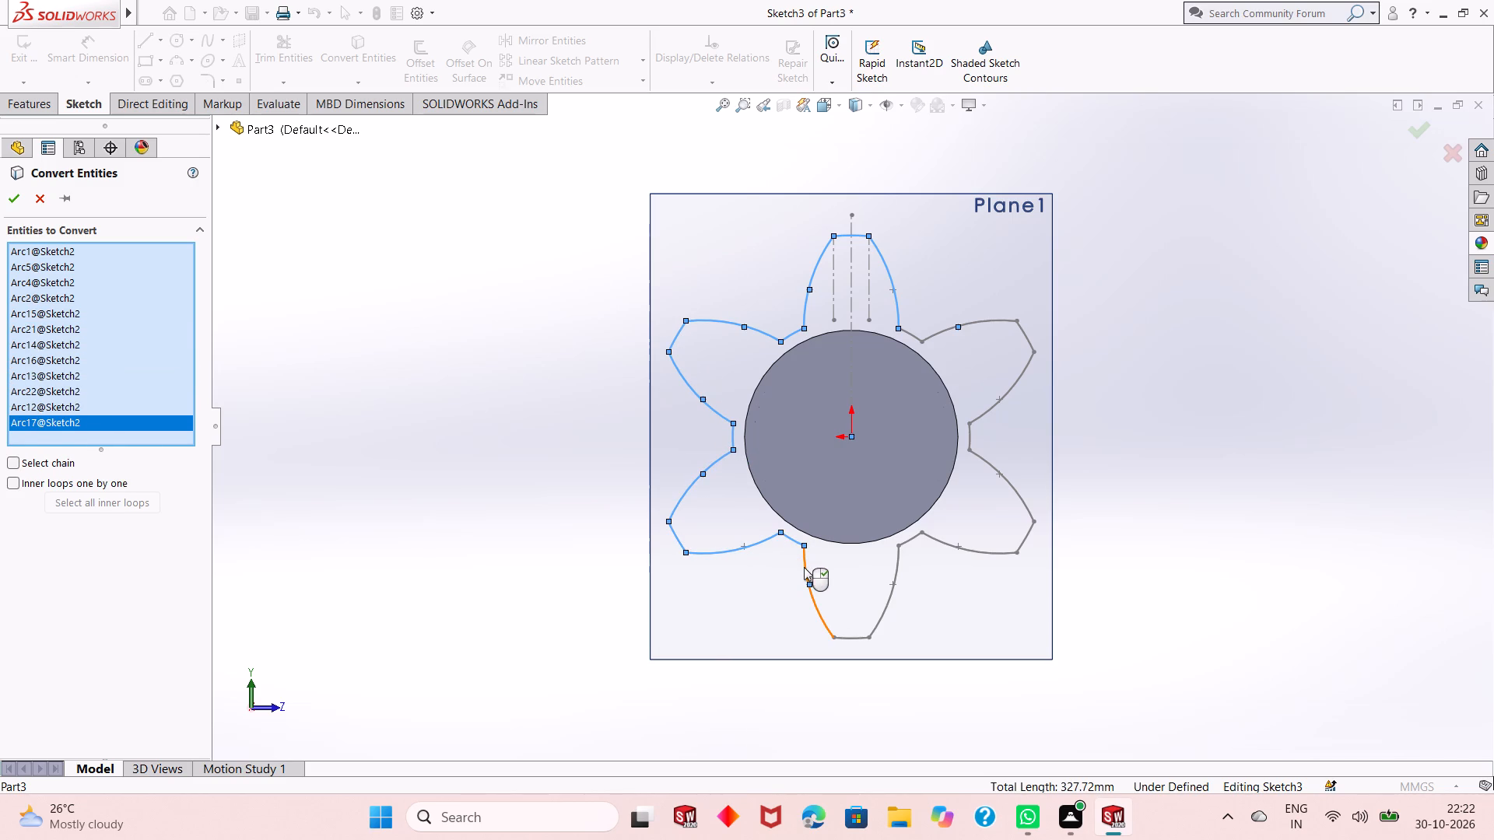
{"action": "left_click", "coordinate": [805, 567]}
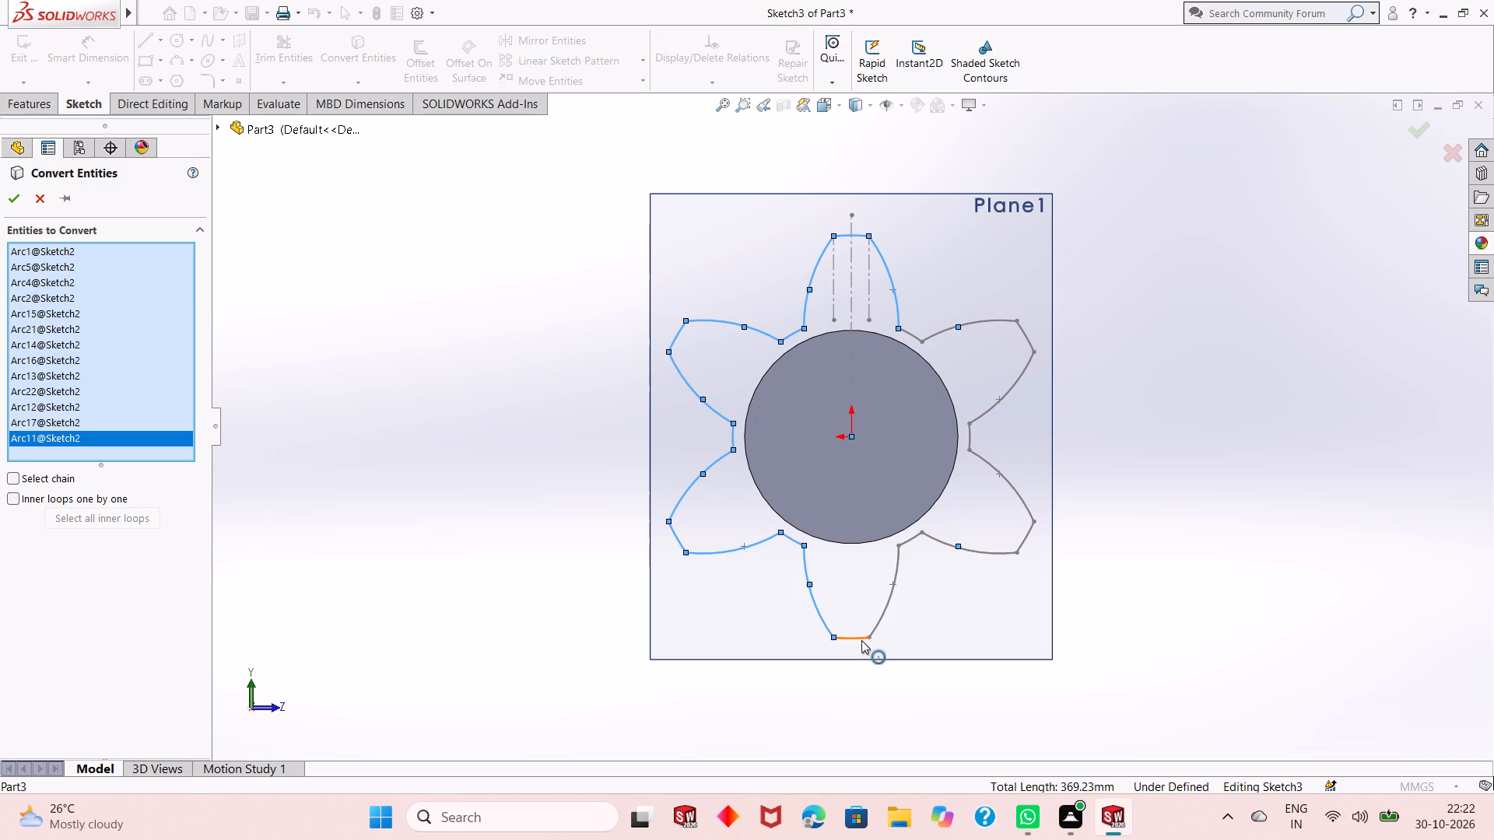
{"action": "left_click", "coordinate": [858, 640]}
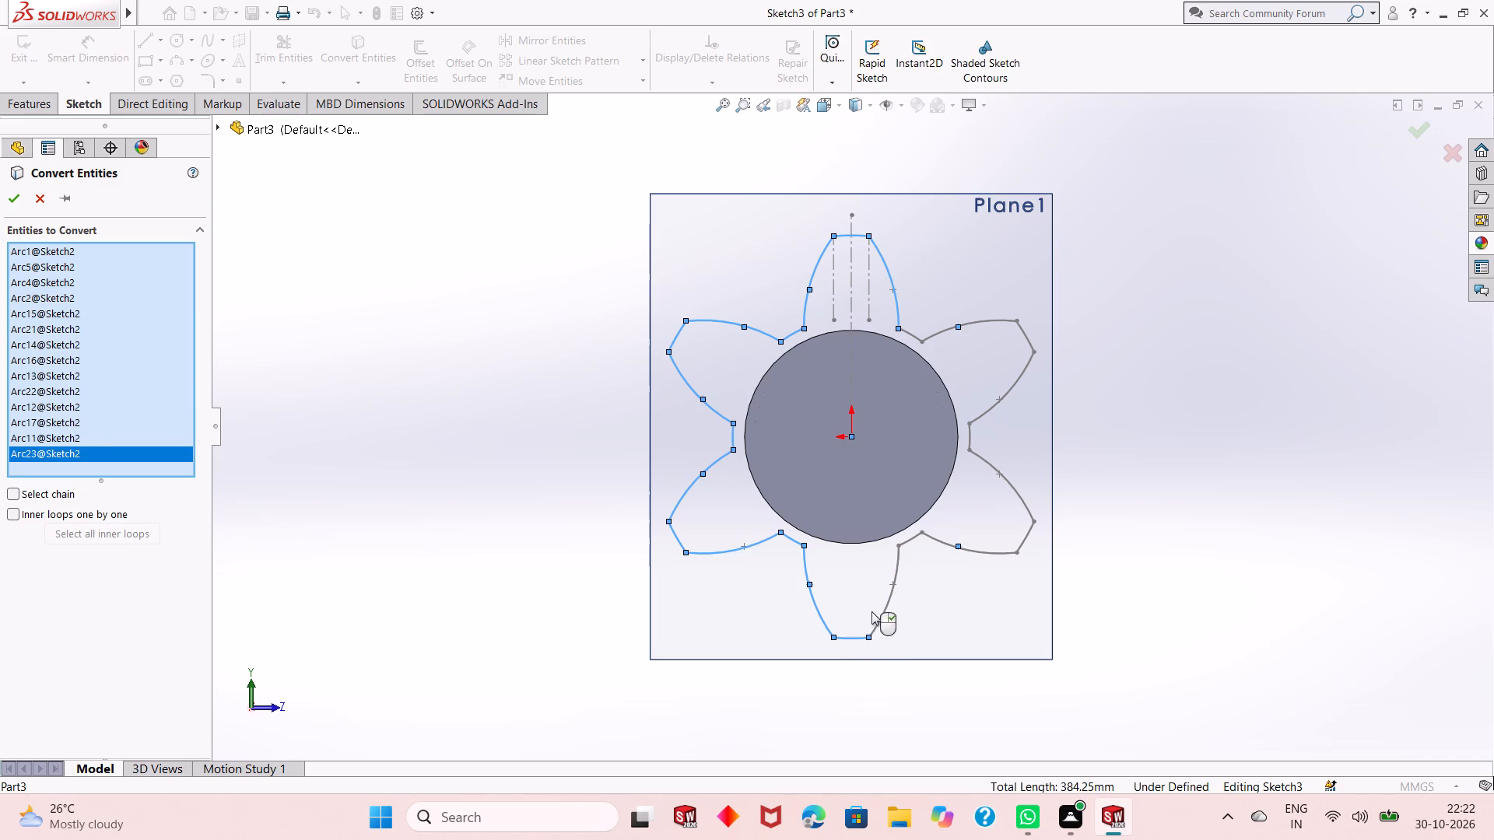
{"action": "left_click", "coordinate": [888, 602]}
{"action": "left_click", "coordinate": [911, 541]}
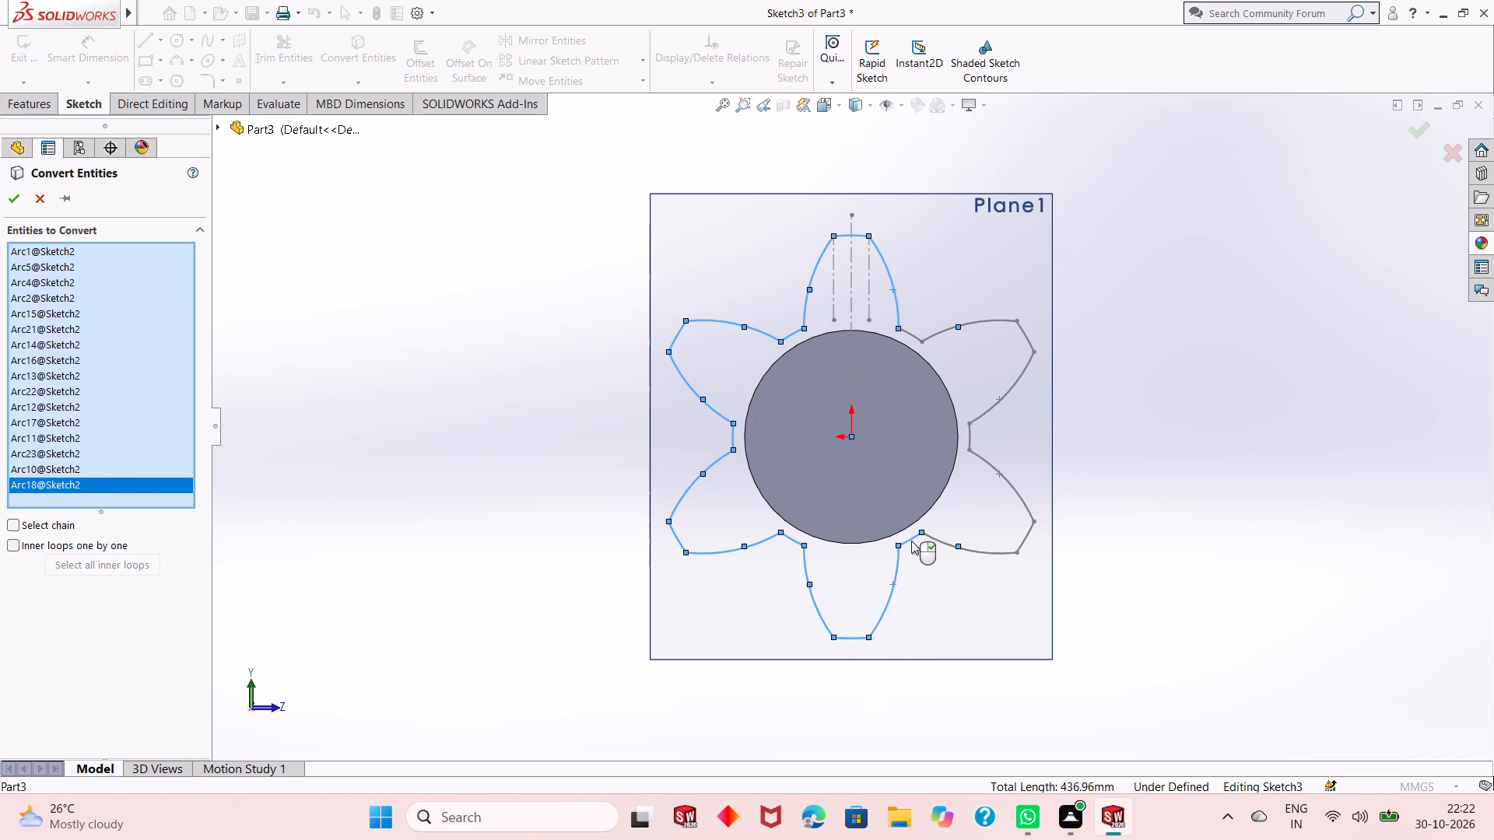
{"action": "left_click", "coordinate": [945, 544]}
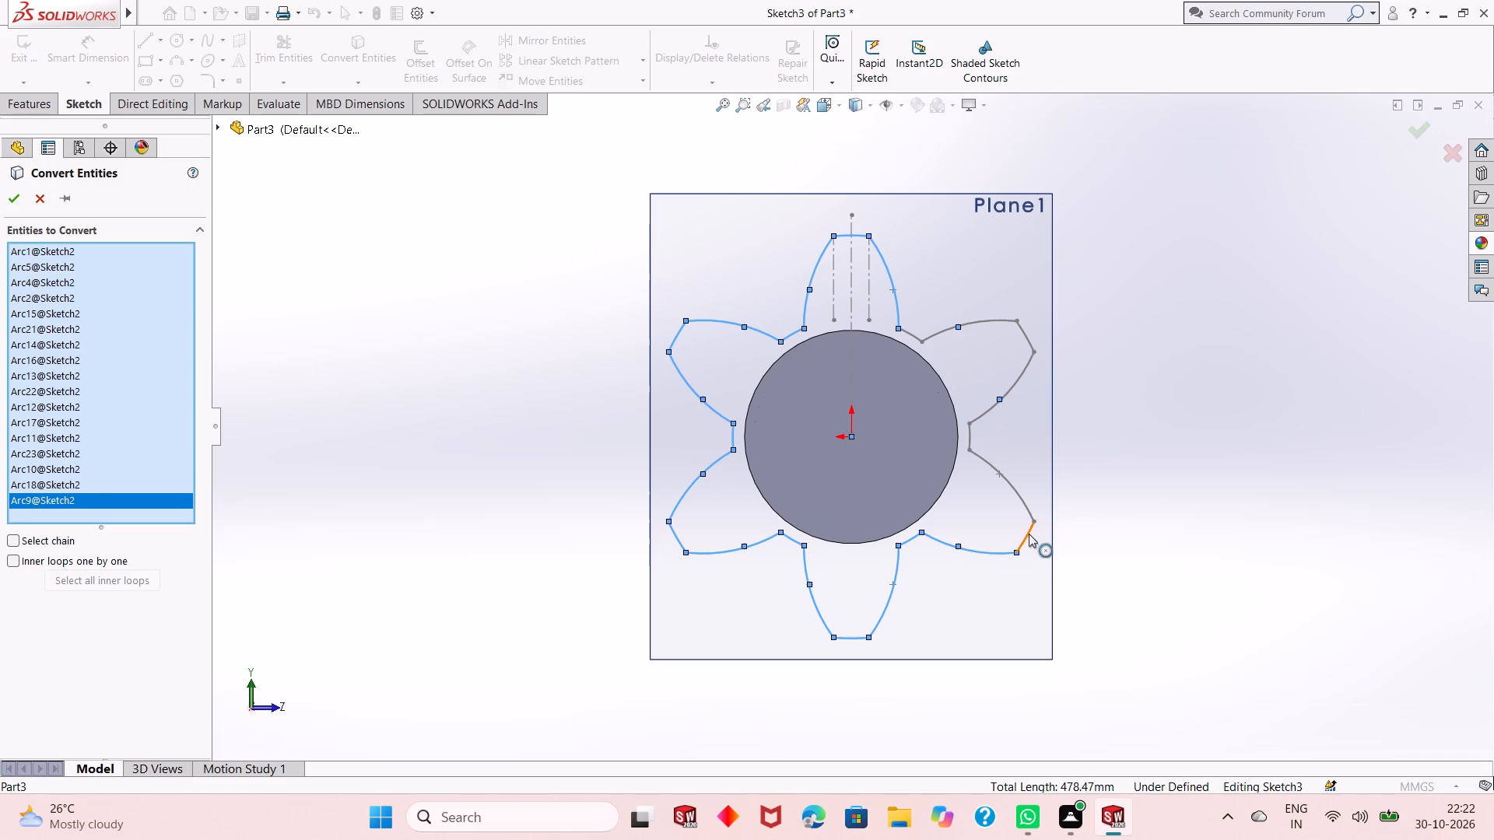
{"action": "left_click", "coordinate": [1029, 534]}
{"action": "left_click", "coordinate": [1020, 505]}
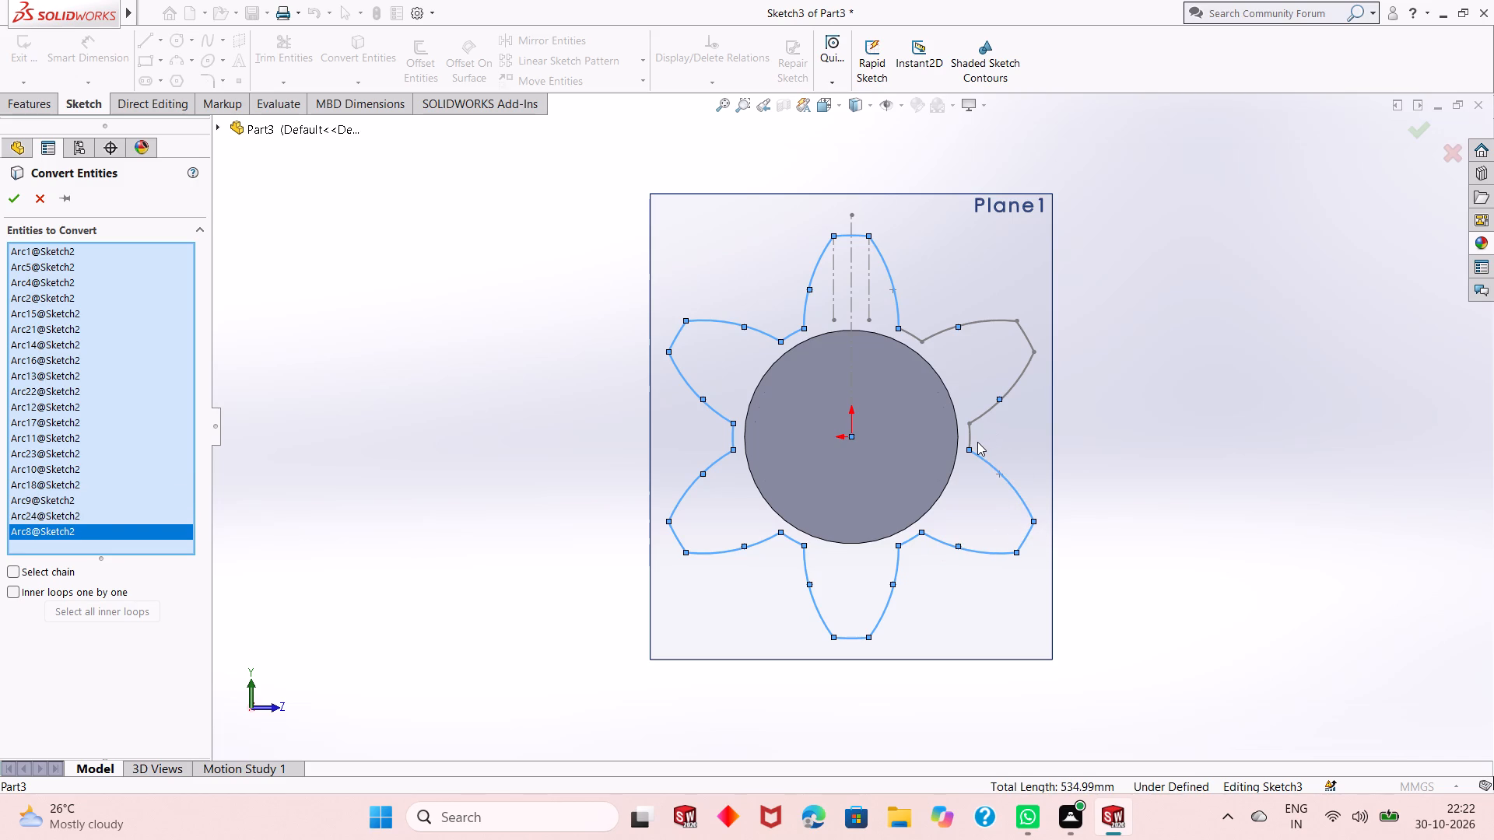
{"action": "left_click", "coordinate": [974, 439]}
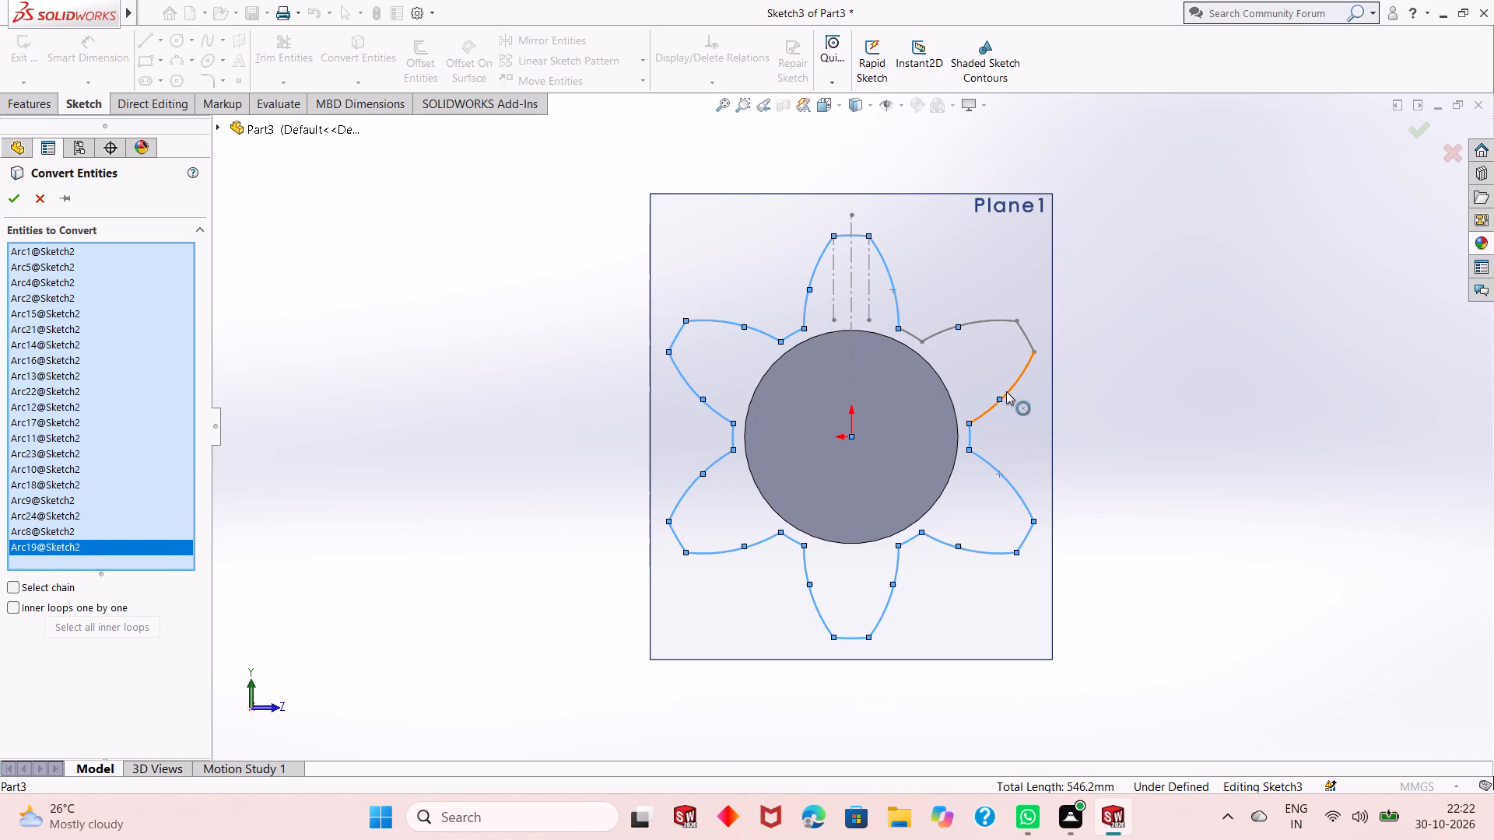
{"action": "left_click", "coordinate": [1007, 390]}
{"action": "left_click", "coordinate": [1023, 328]}
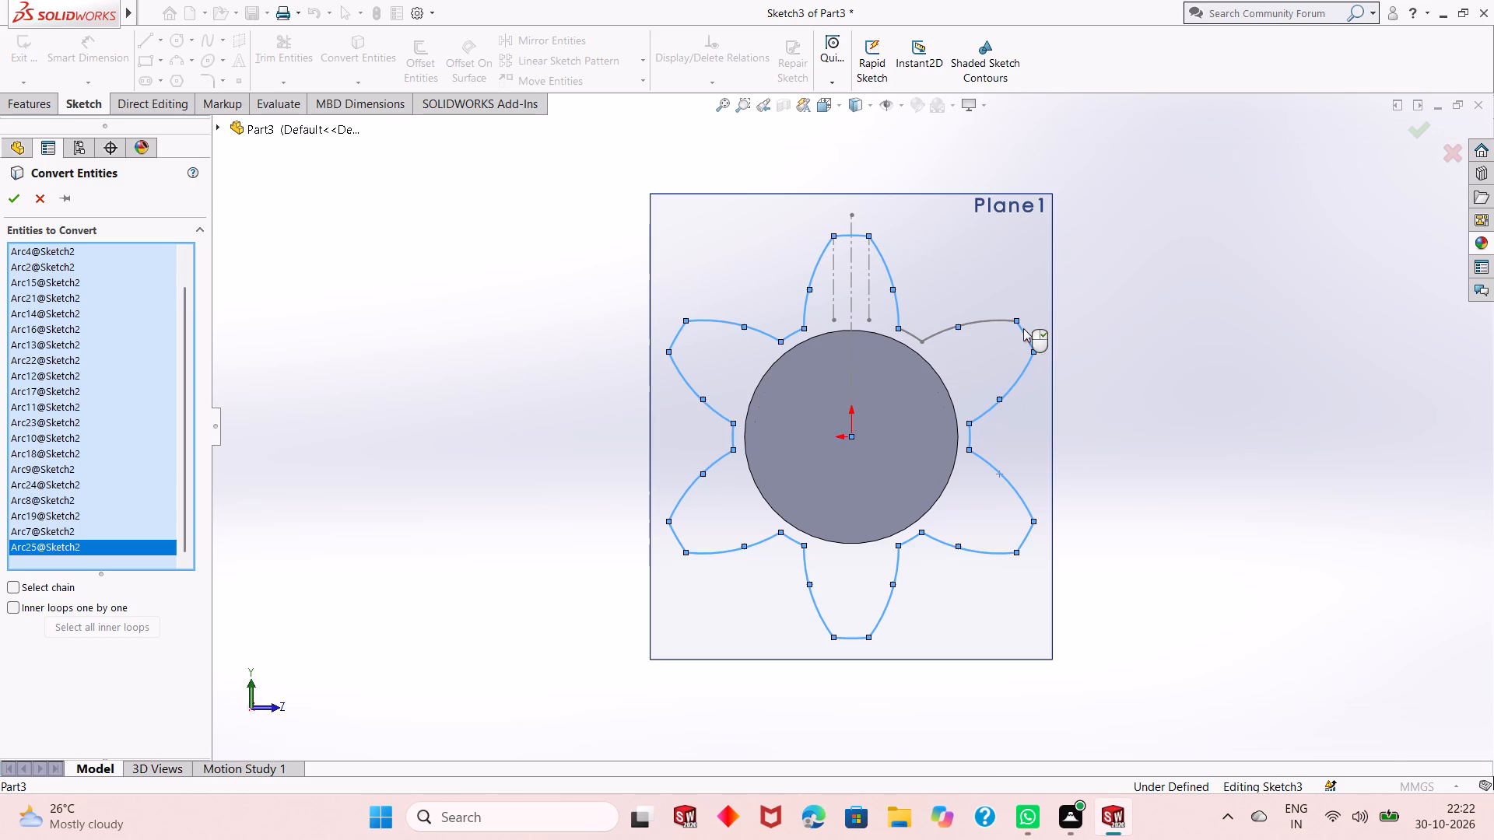
{"action": "left_click", "coordinate": [977, 320]}
{"action": "left_click", "coordinate": [915, 338]}
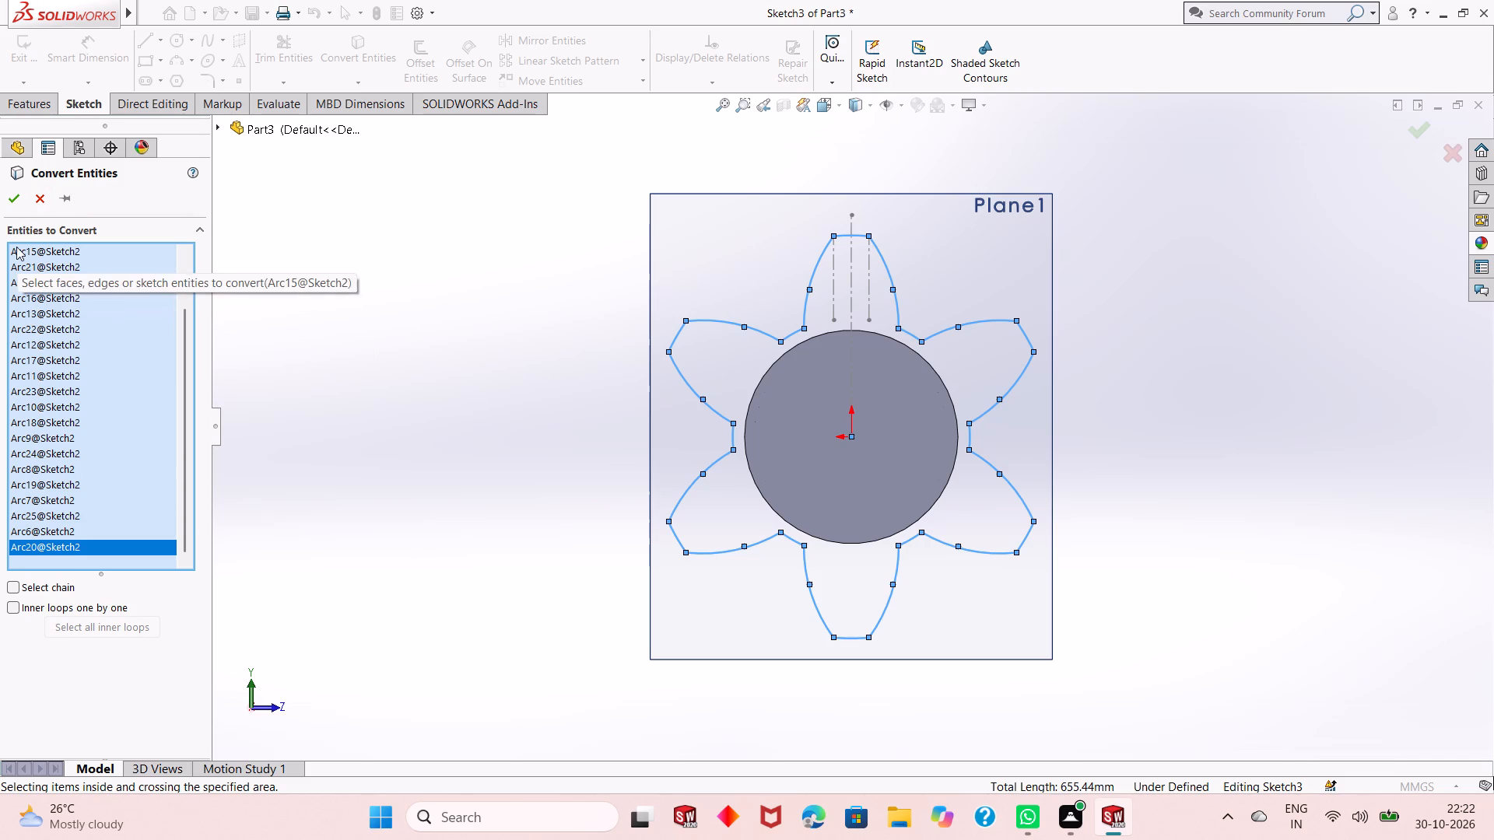
{"action": "middle_click", "coordinate": [619, 287]}
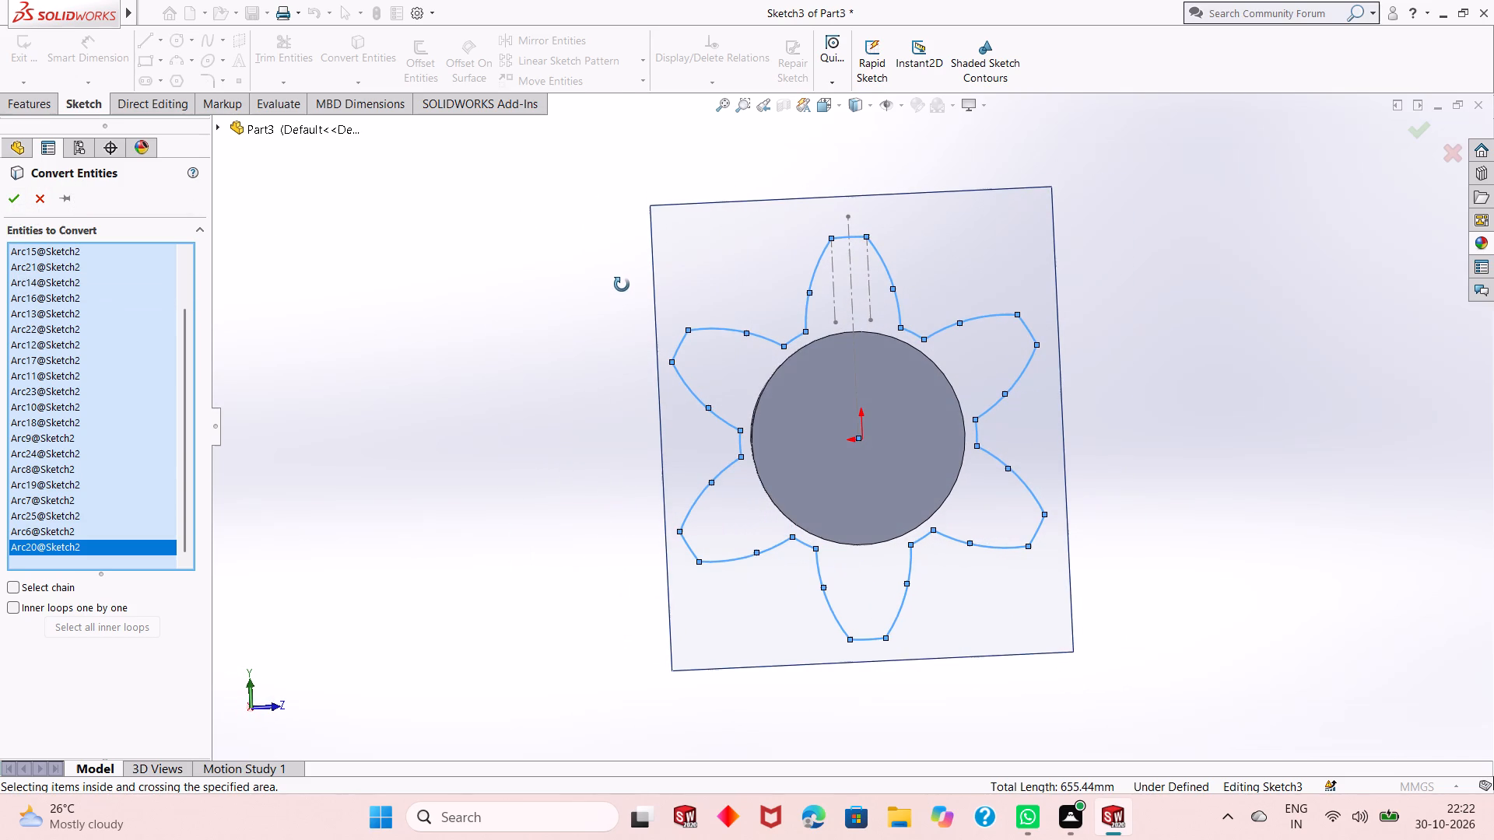
{"action": "left_click", "coordinate": [61, 588]}
{"action": "left_click", "coordinate": [61, 588]}
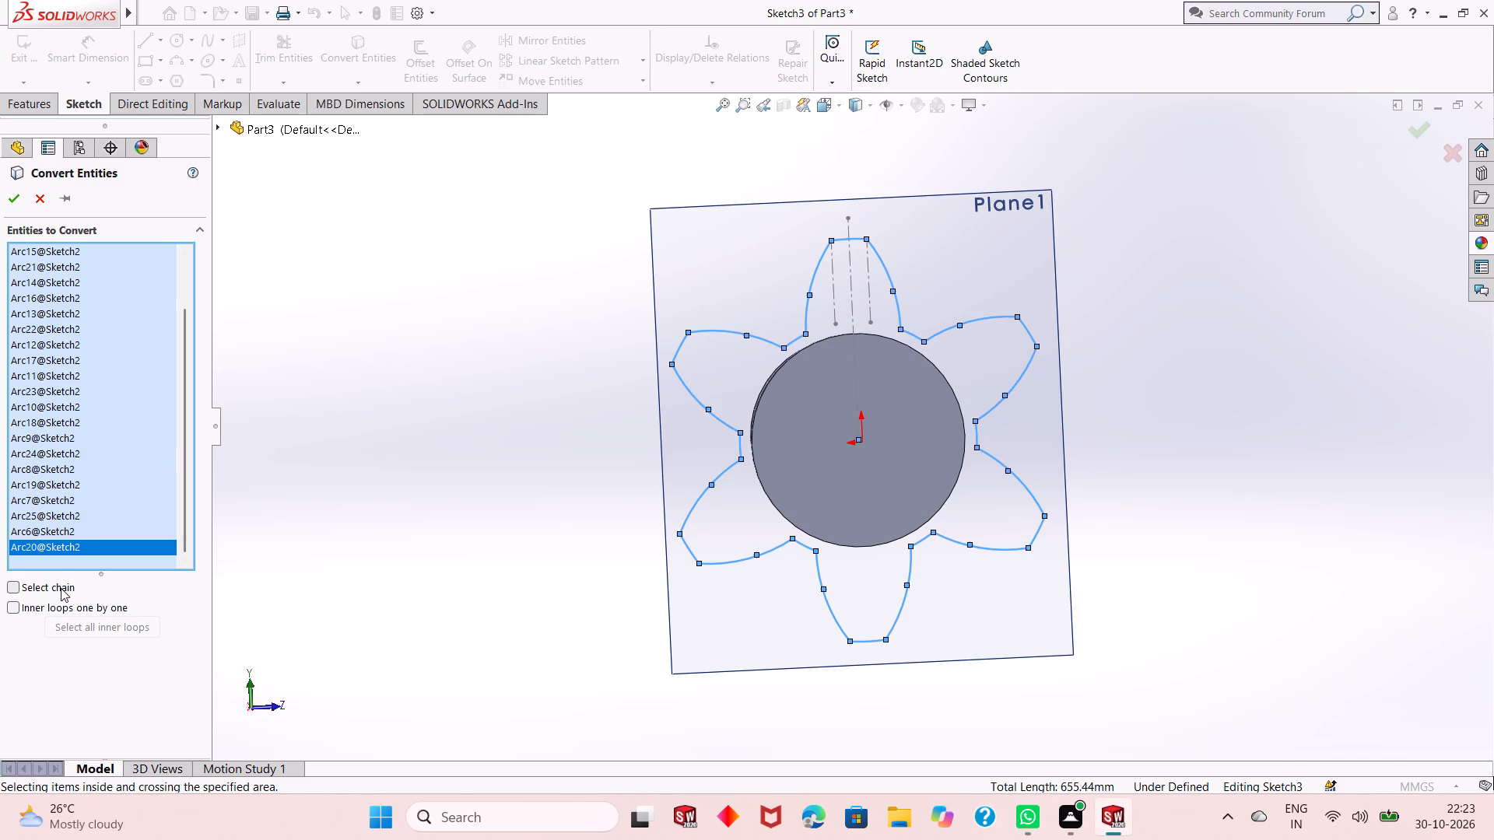
{"action": "left_click", "coordinate": [16, 207]}
Scale all the converted arcs of the six-tooth profile by a factor of 0.75 about the origin.
{"action": "middle_click_drag", "start_coordinate": [594, 355], "coordinate": [579, 317]}
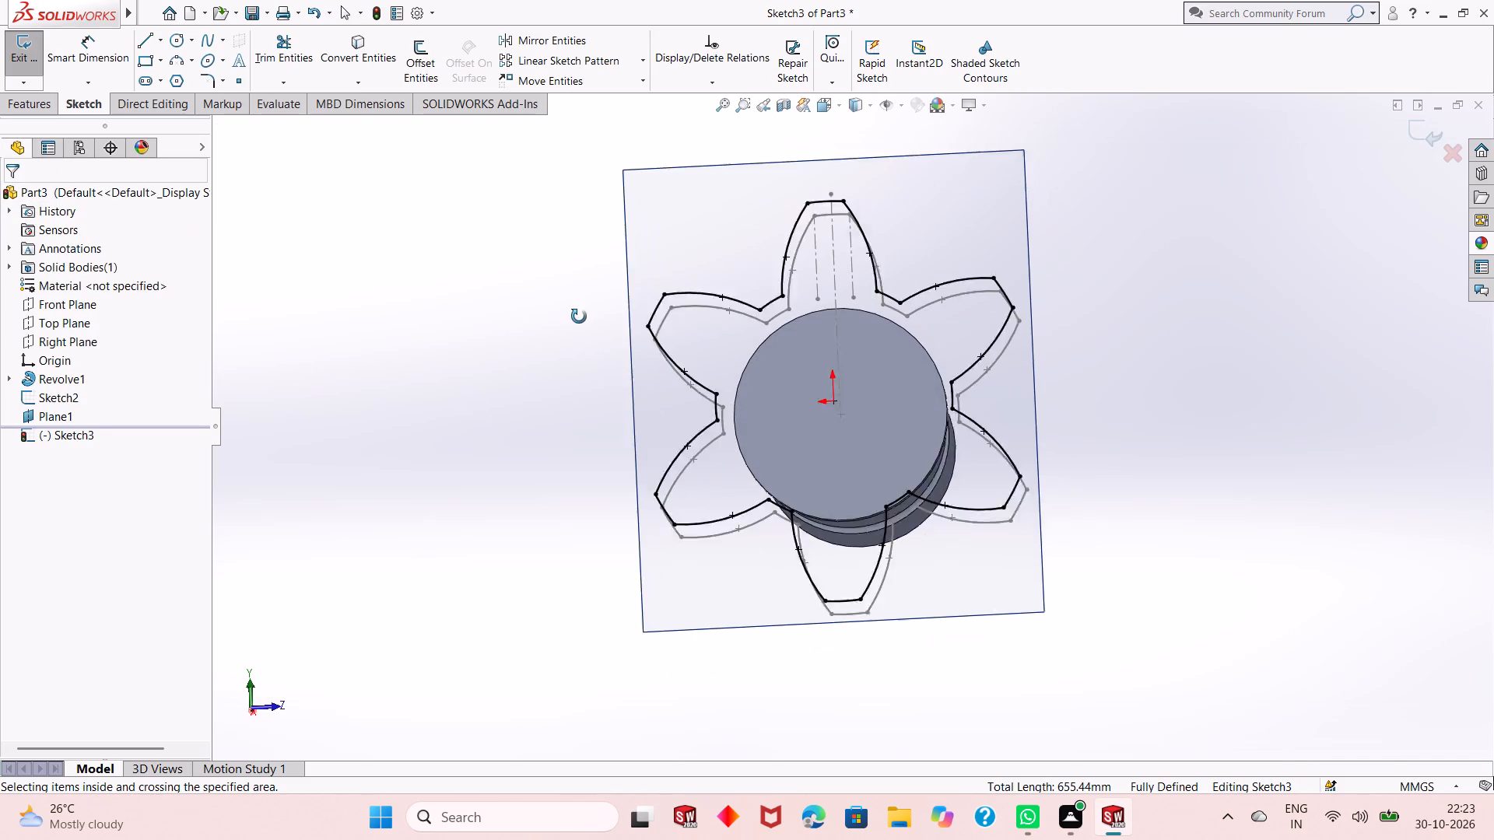
{"action": "middle_click_drag", "start_coordinate": [579, 317], "coordinate": [591, 366]}
{"action": "left_click", "coordinate": [640, 83]}
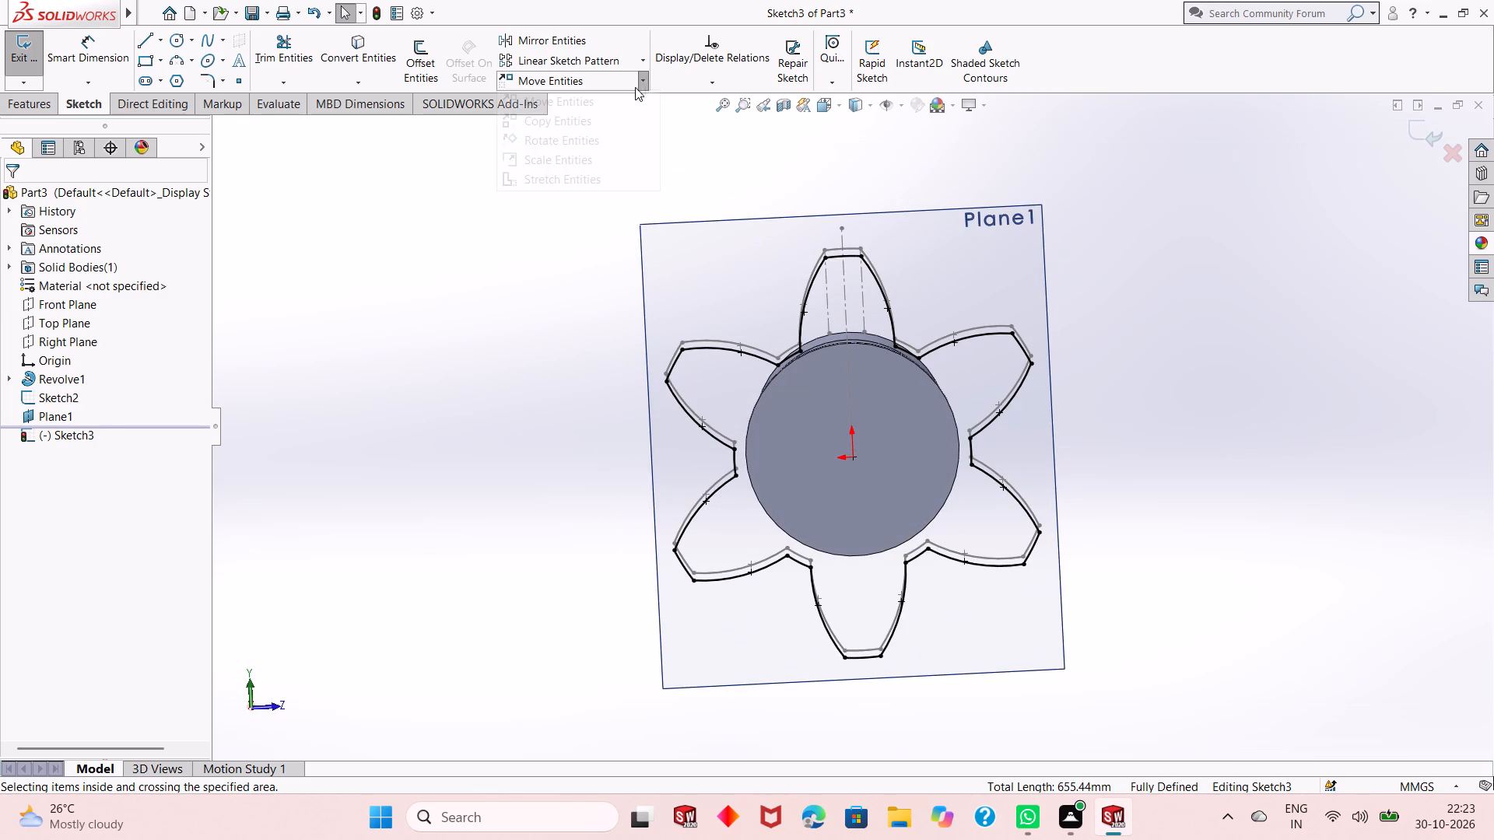
{"action": "left_click", "coordinate": [584, 153]}
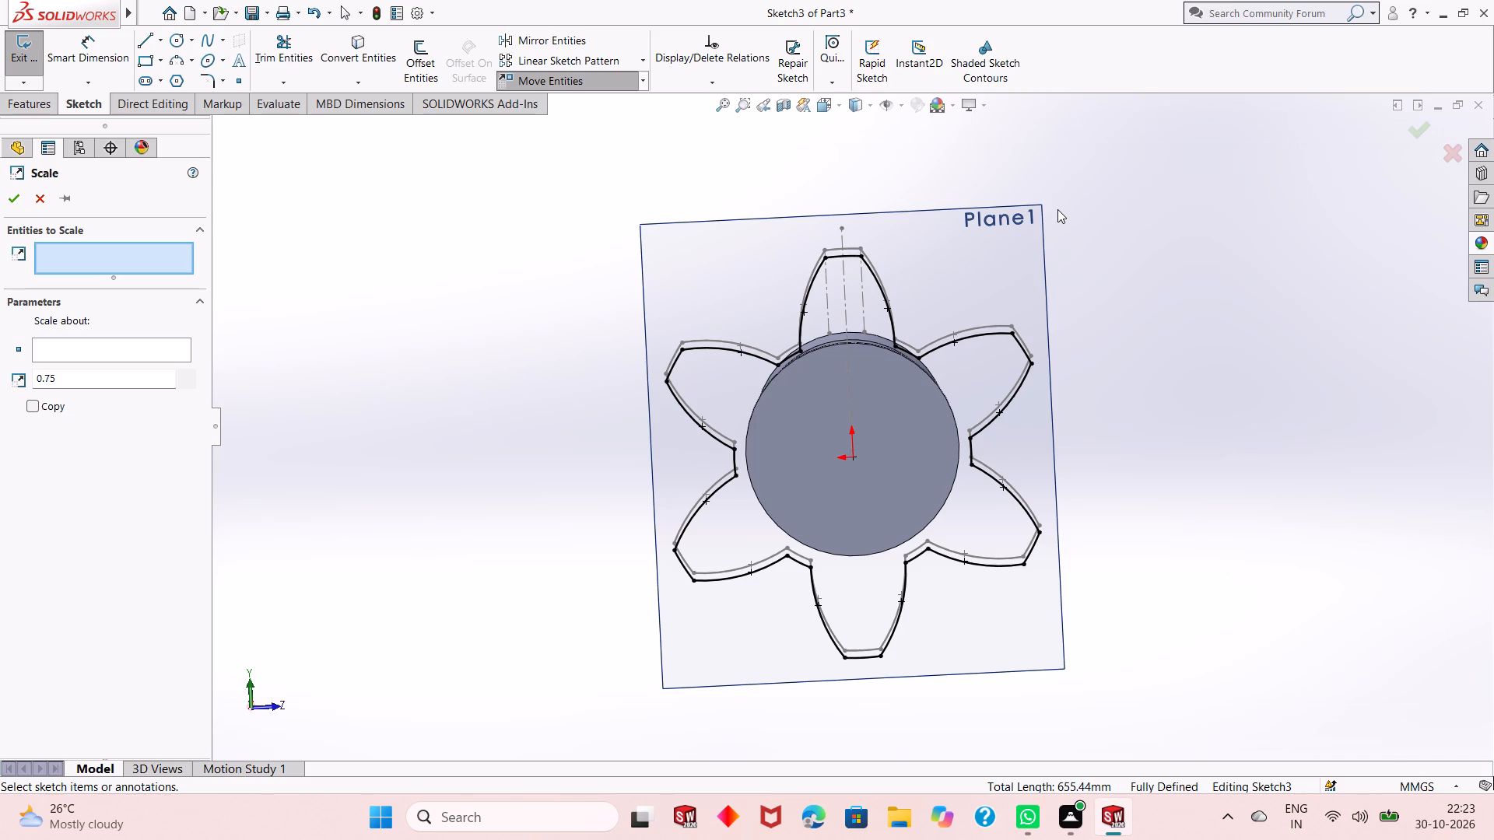
{"action": "key", "text": "ctrl+8"}
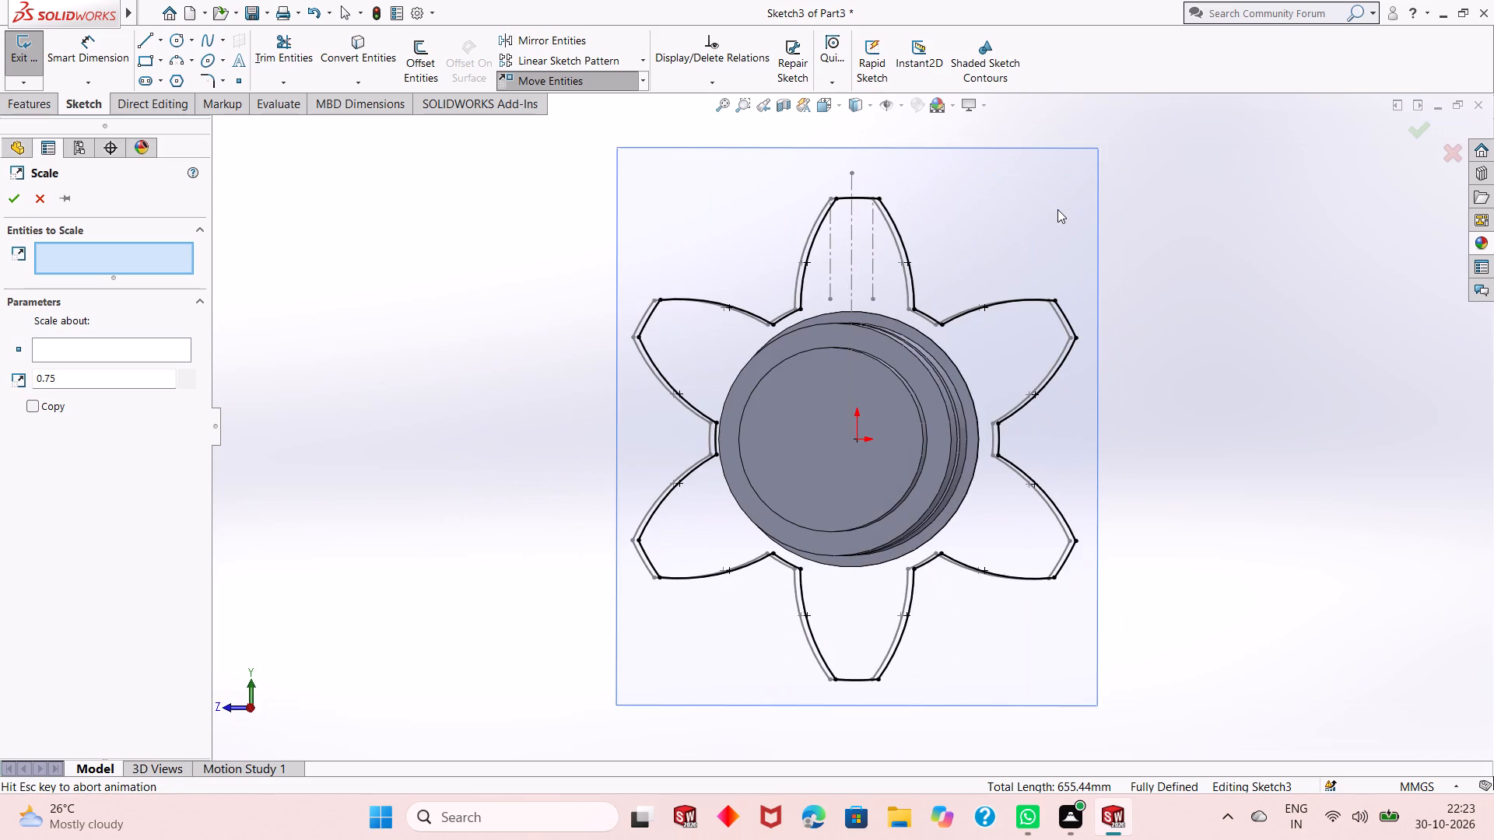
{"action": "key", "text": "ctrl+8"}
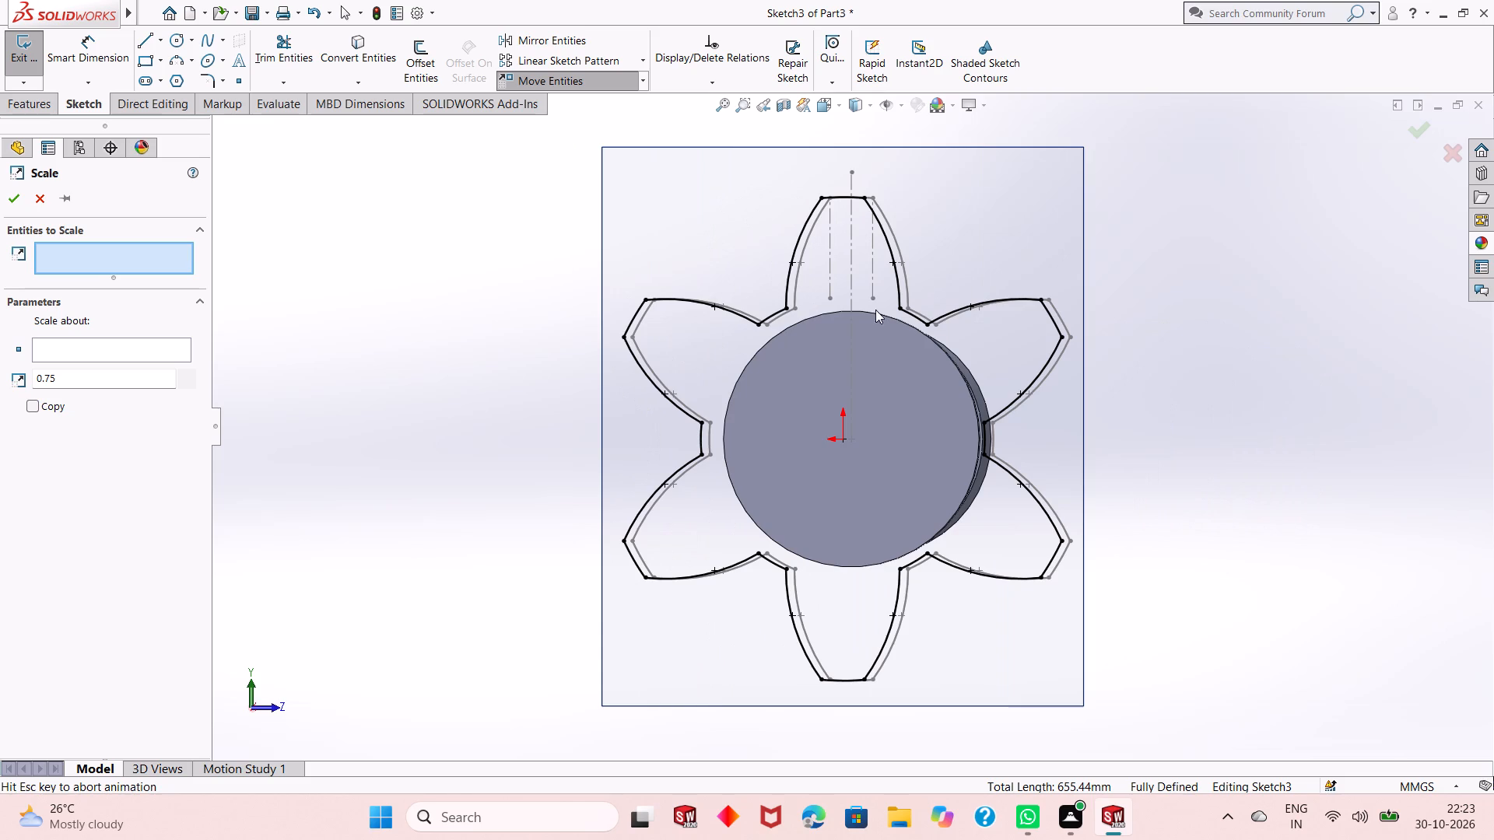
{"action": "scroll", "coordinate": [824, 338], "scroll_direction": "up", "scroll_amount": 1}
{"action": "left_click_drag", "start_coordinate": [1117, 173], "coordinate": [580, 428]}
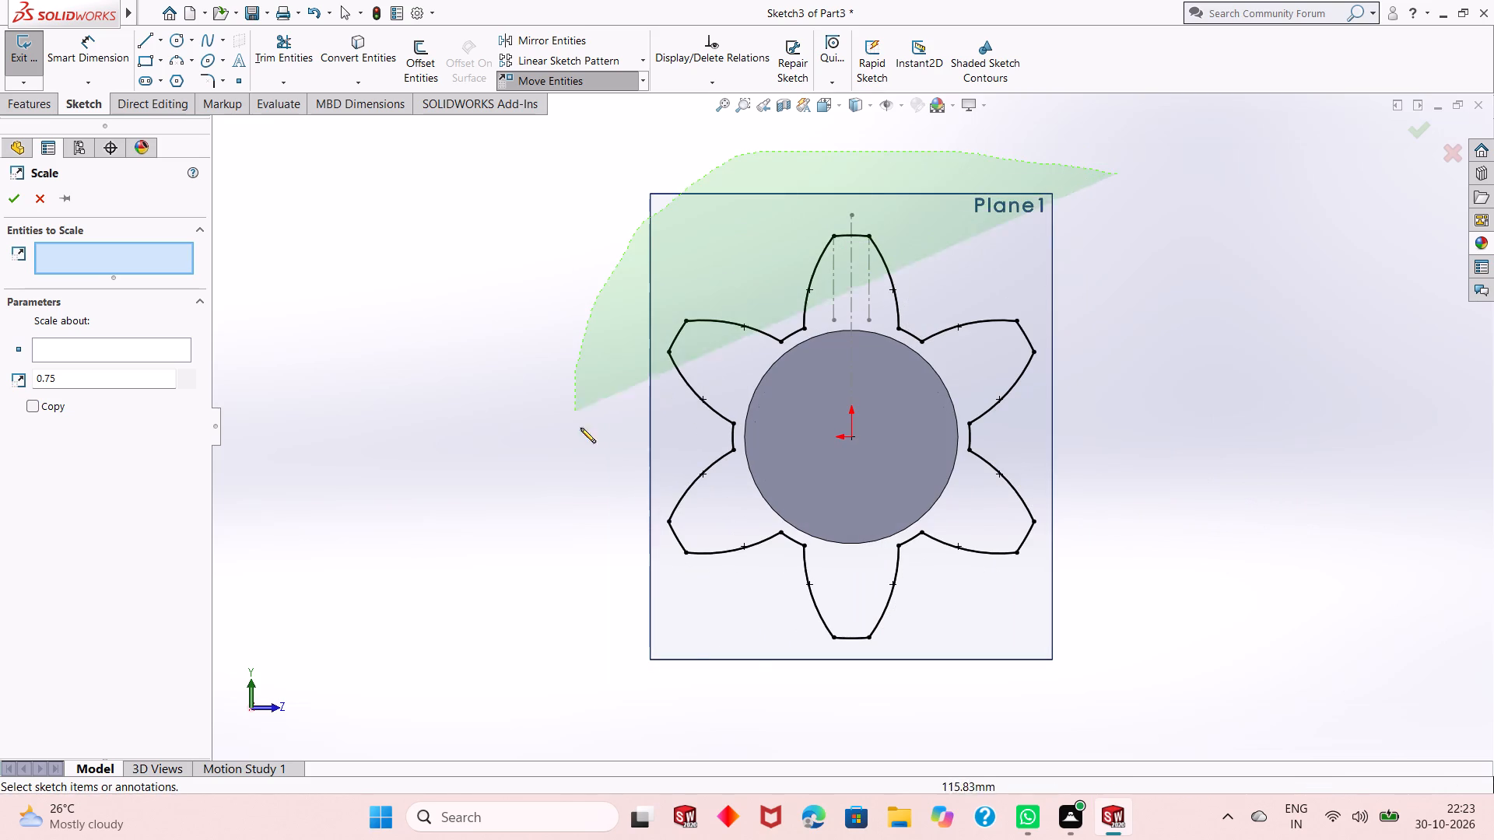
{"action": "left_click_drag", "start_coordinate": [580, 428], "coordinate": [1173, 410]}
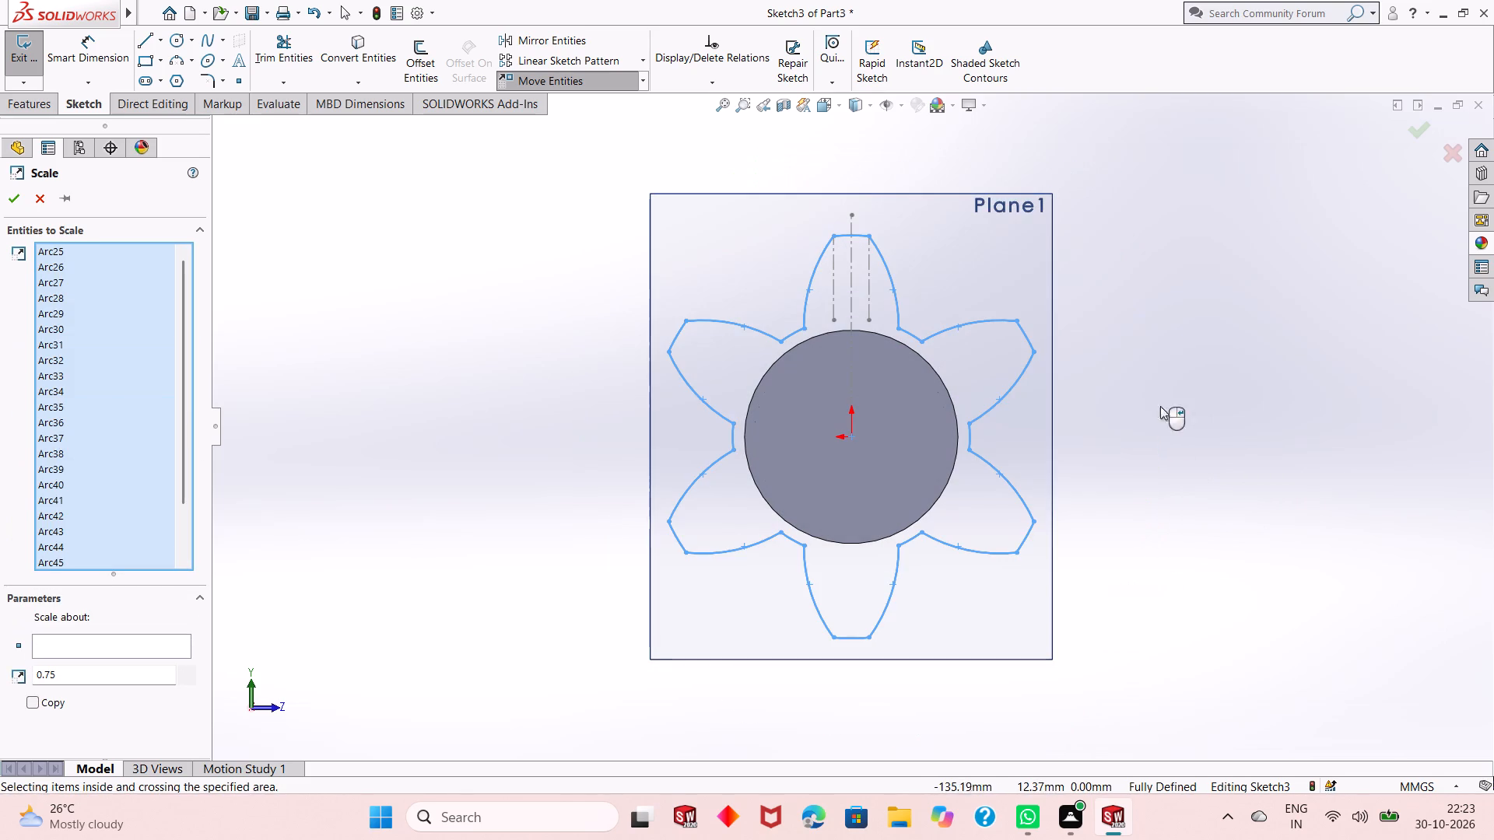
{"action": "left_click", "coordinate": [106, 643]}
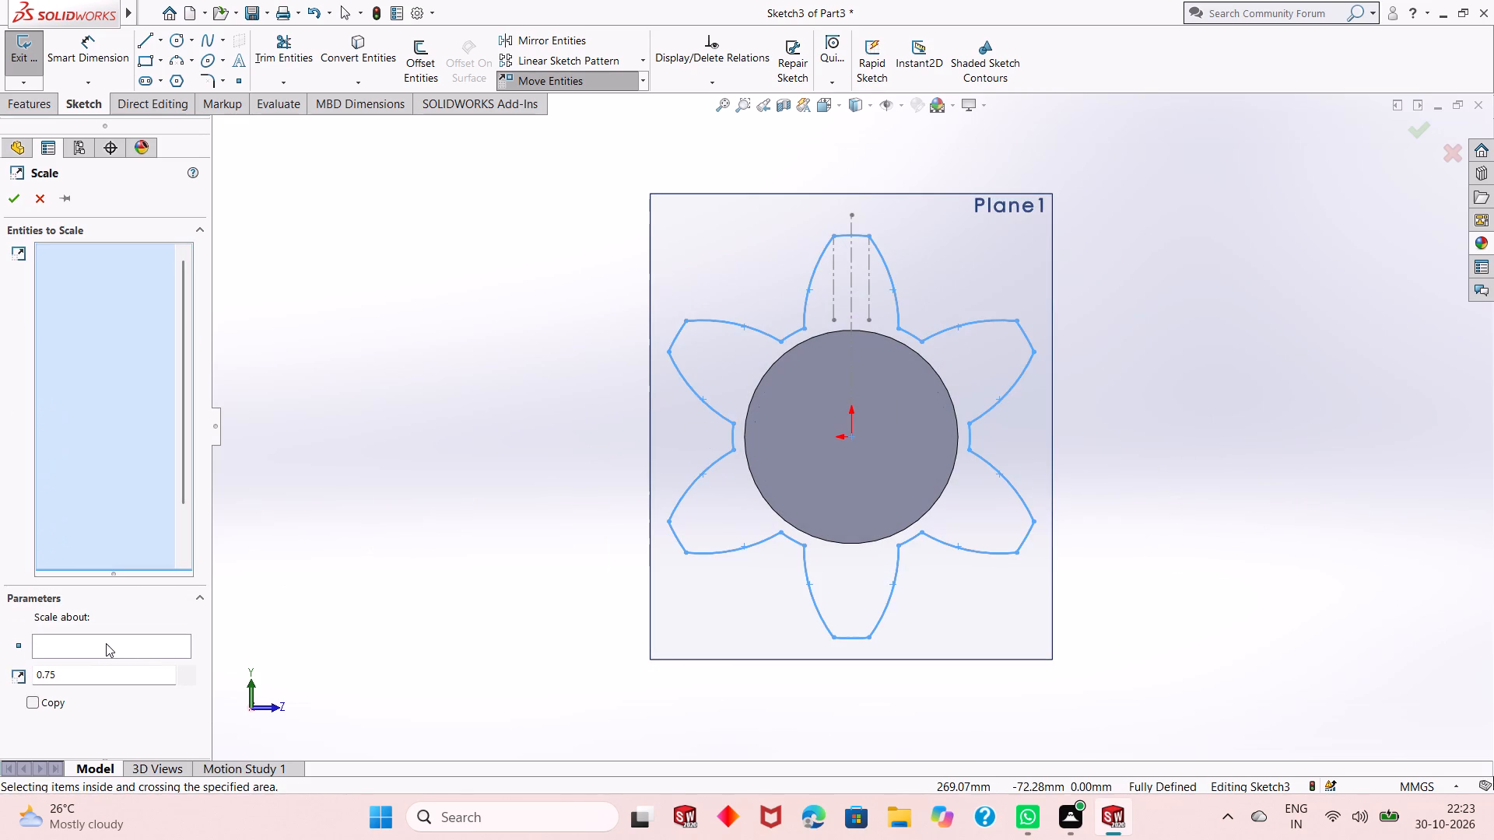
{"action": "left_click", "coordinate": [851, 437]}
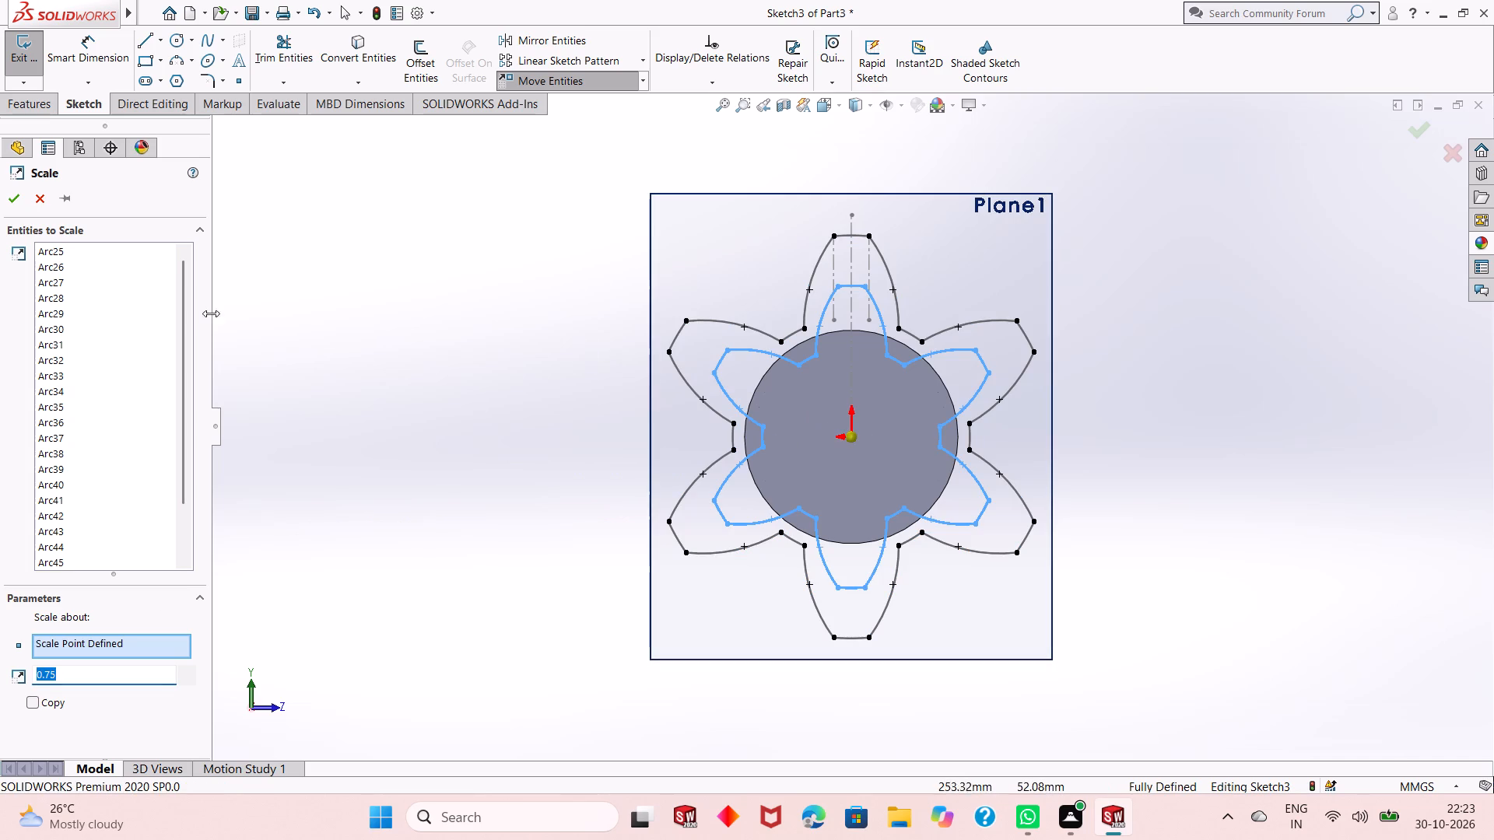
{"action": "left_click", "coordinate": [13, 201]}
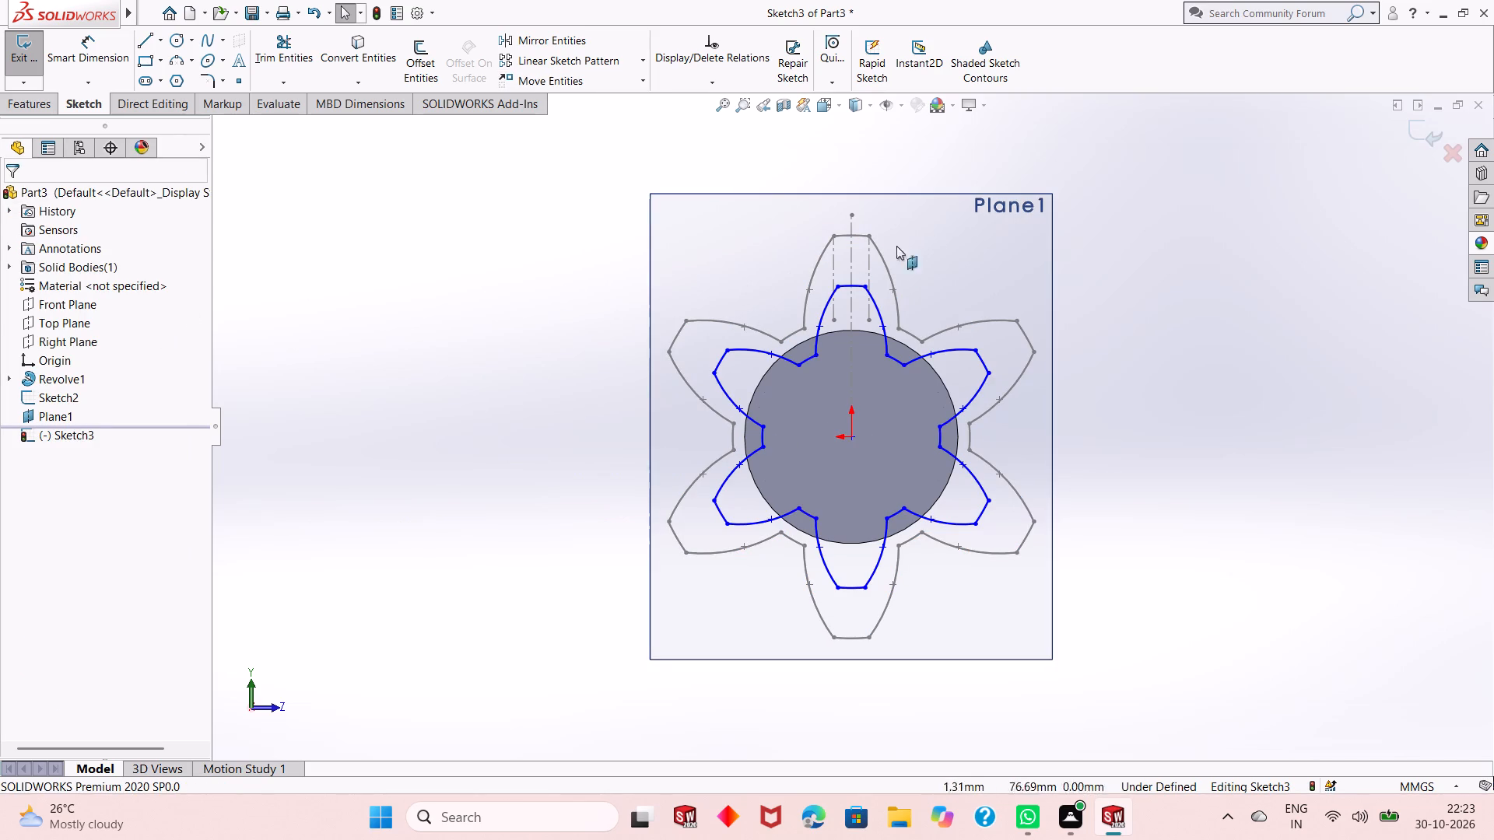
Examine the scaled profile on Plane1 against the original profile and the cylinder from several angles, ending face-on.
{"action": "scroll", "coordinate": [818, 392], "scroll_direction": "up", "scroll_amount": 2}
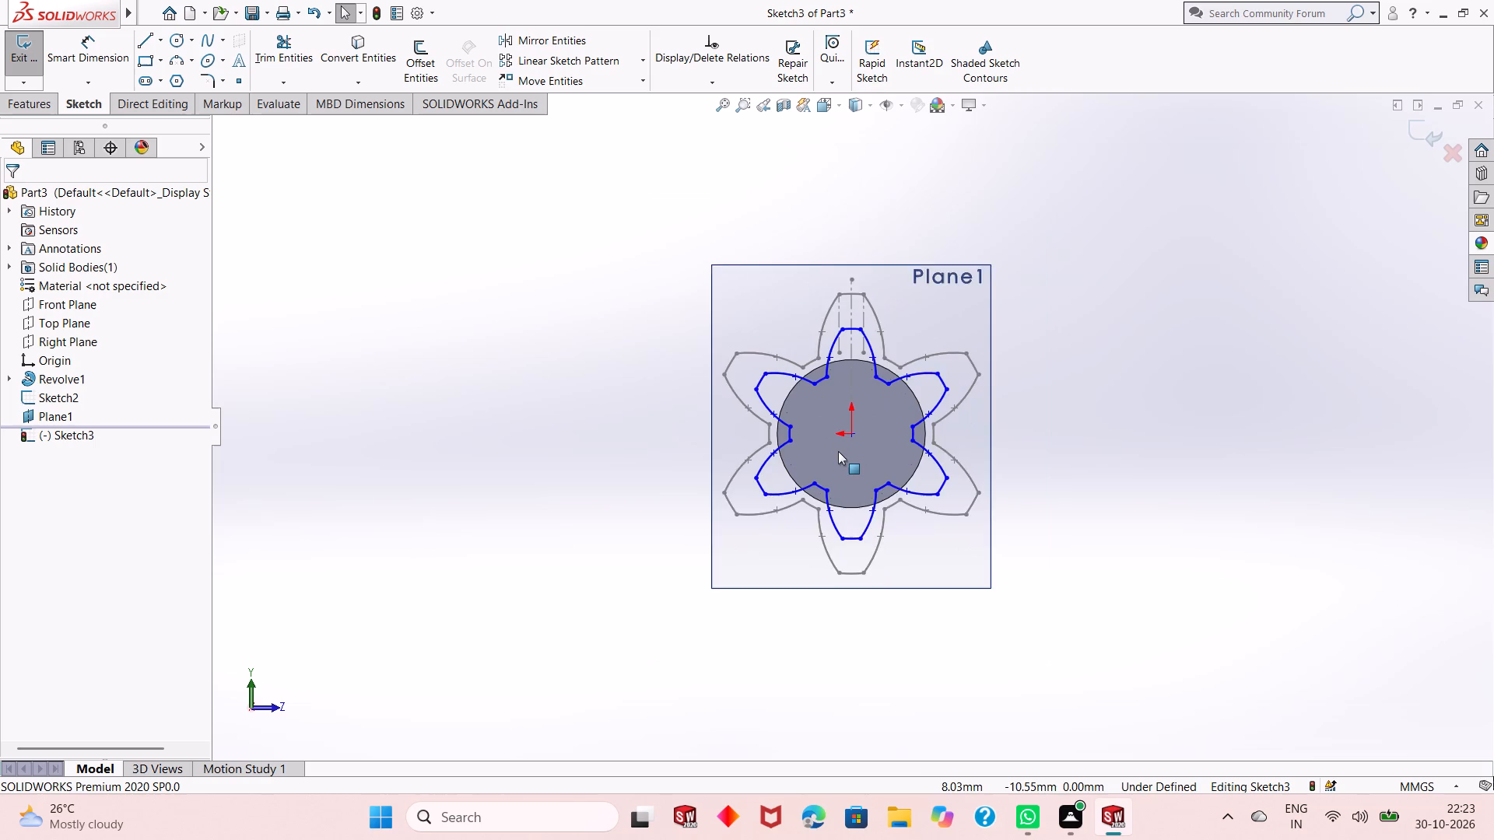
{"action": "scroll", "coordinate": [839, 452], "scroll_direction": "down", "scroll_amount": 2}
{"action": "scroll", "coordinate": [864, 394], "scroll_direction": "up", "scroll_amount": 1}
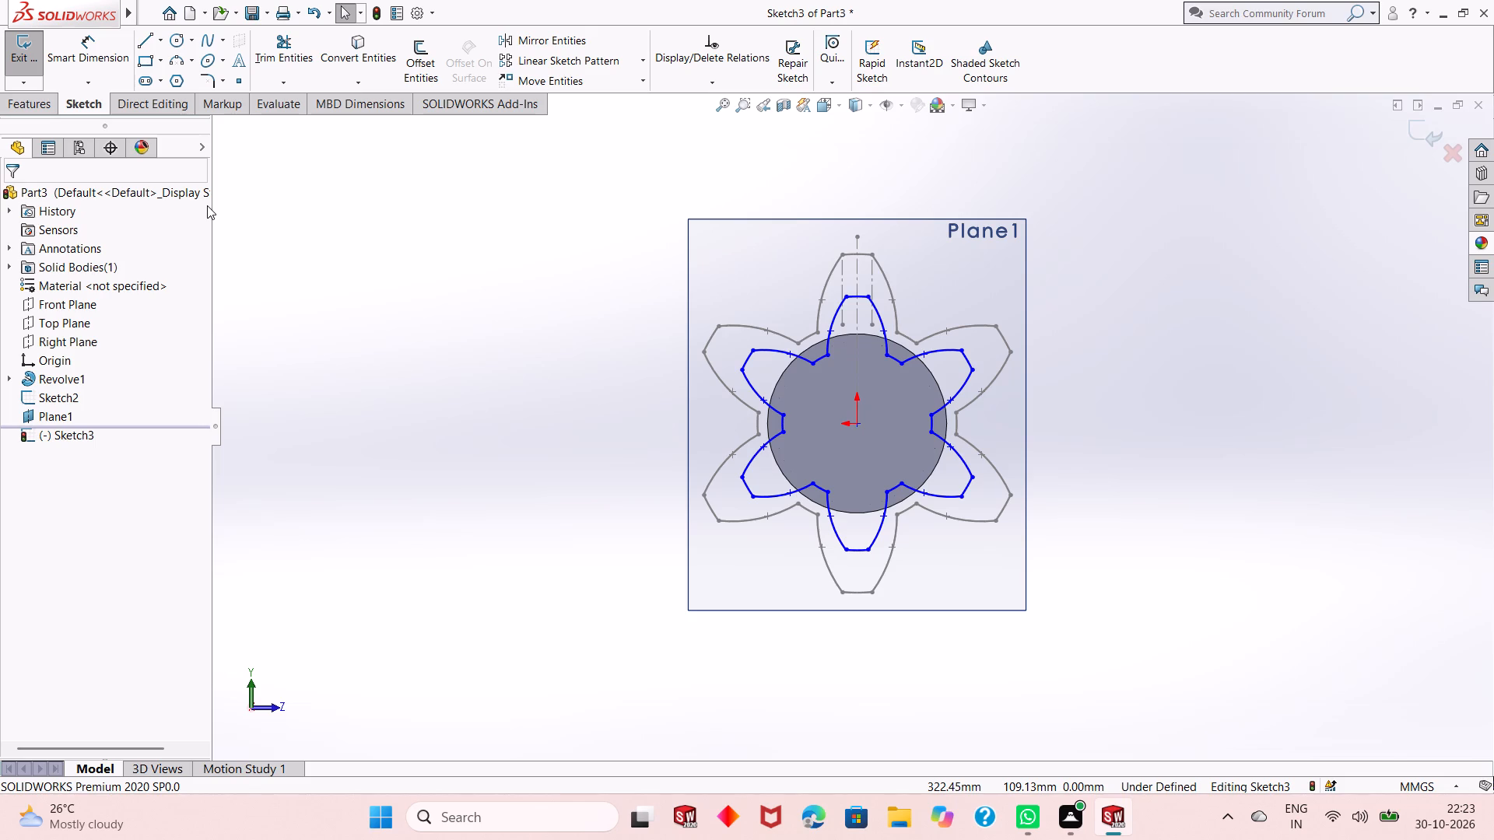
{"action": "scroll", "coordinate": [735, 408], "scroll_direction": "up", "scroll_amount": 1}
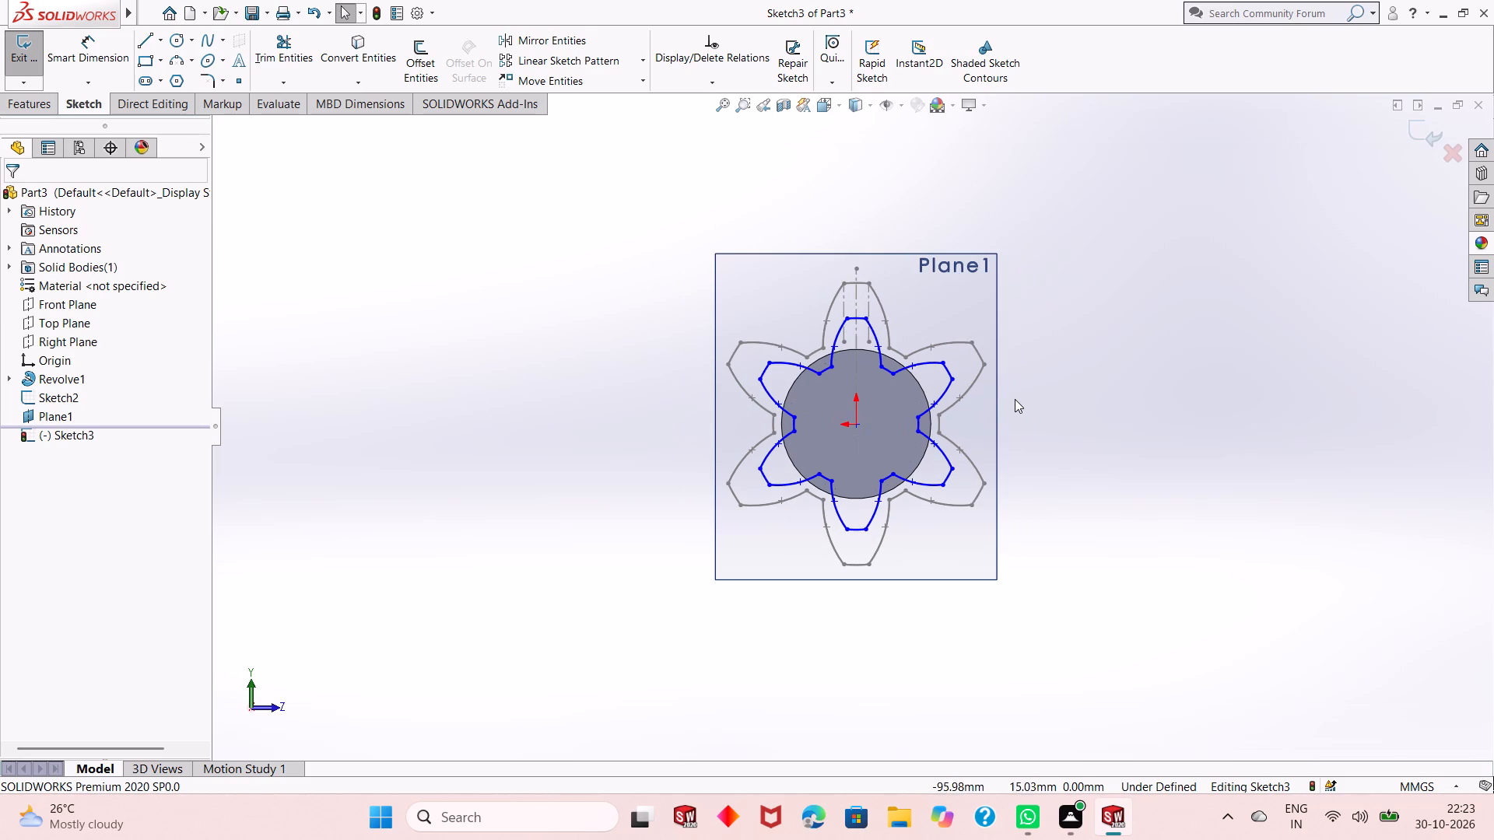
{"action": "middle_click_drag", "start_coordinate": [1012, 403], "coordinate": [999, 403]}
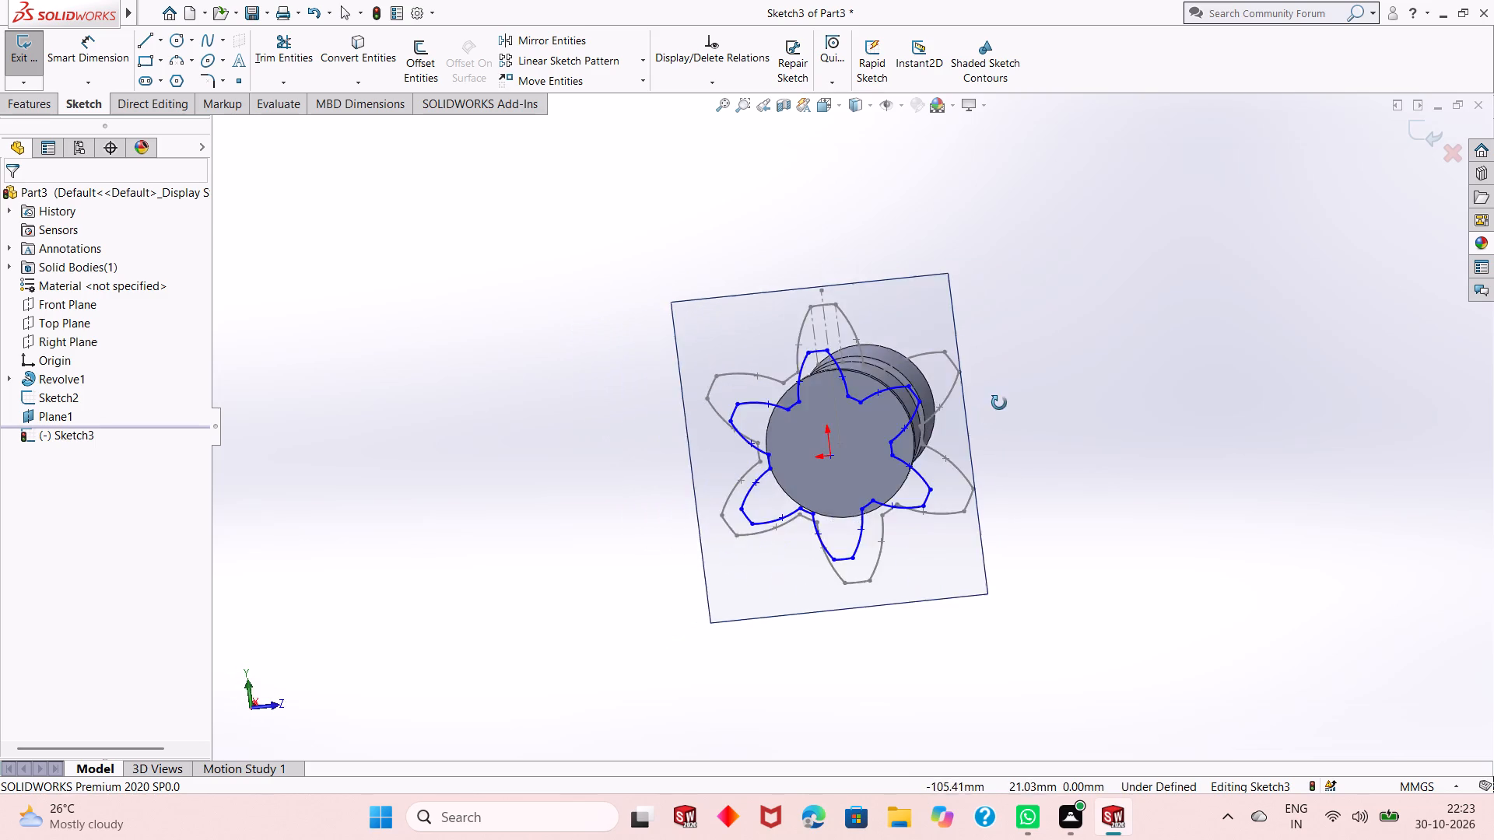
{"action": "middle_click_drag", "start_coordinate": [999, 403], "coordinate": [938, 423]}
{"action": "scroll", "coordinate": [938, 423], "scroll_direction": "up", "scroll_amount": 1}
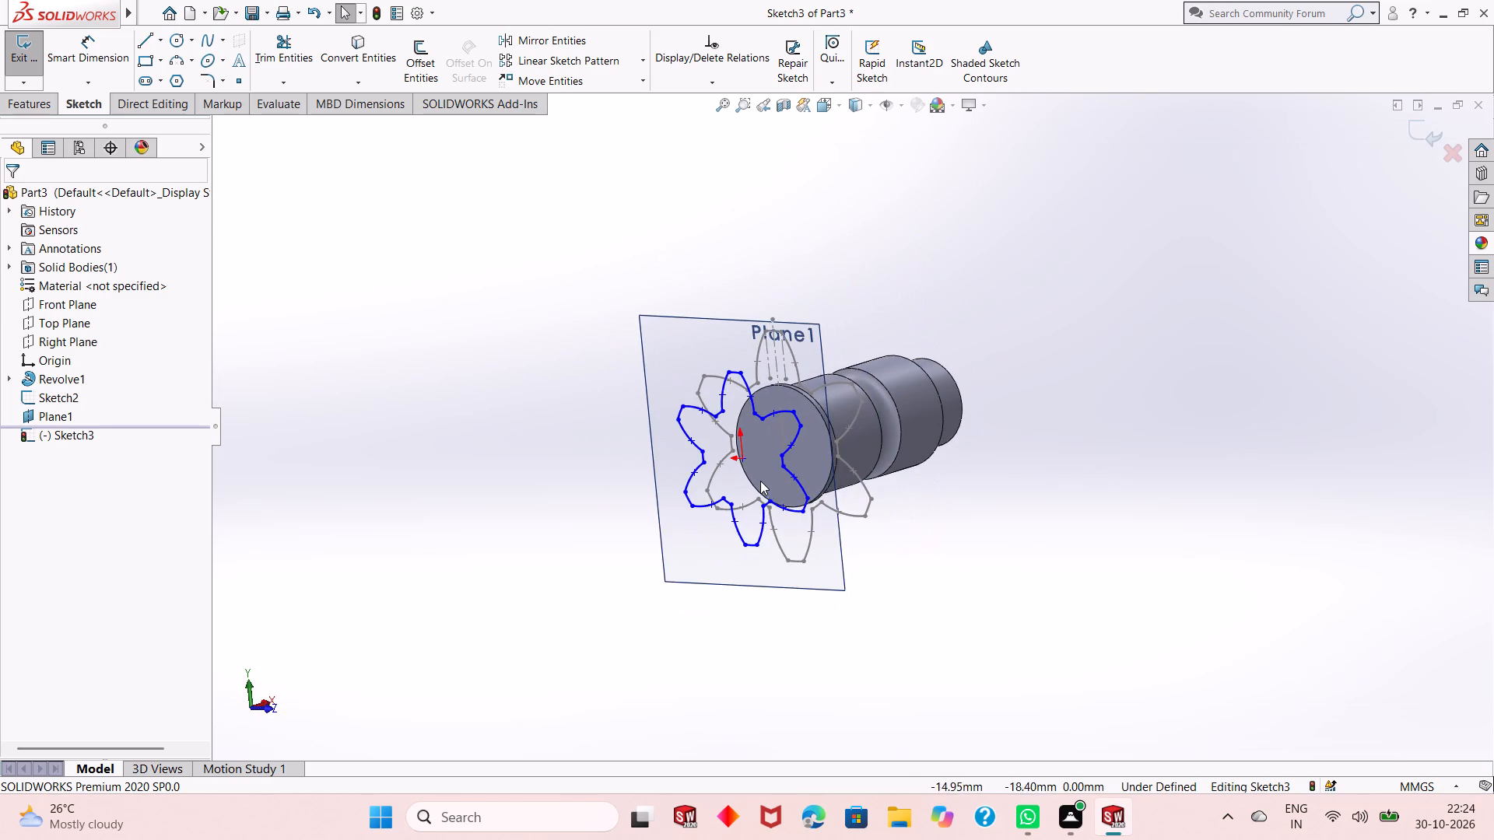
{"action": "scroll", "coordinate": [770, 424], "scroll_direction": "down", "scroll_amount": 3}
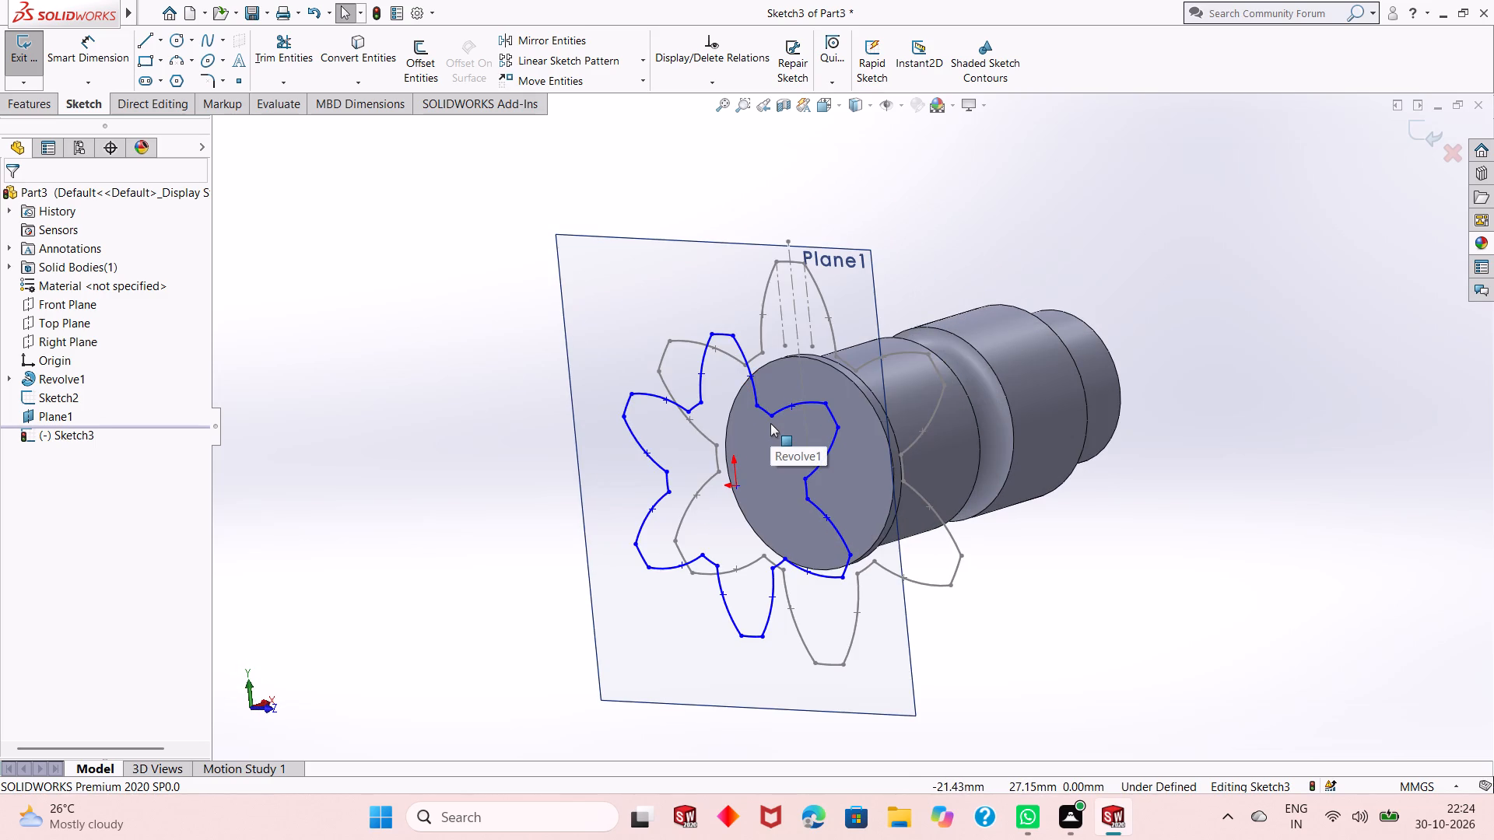
{"action": "scroll", "coordinate": [769, 498], "scroll_direction": "up", "scroll_amount": 1}
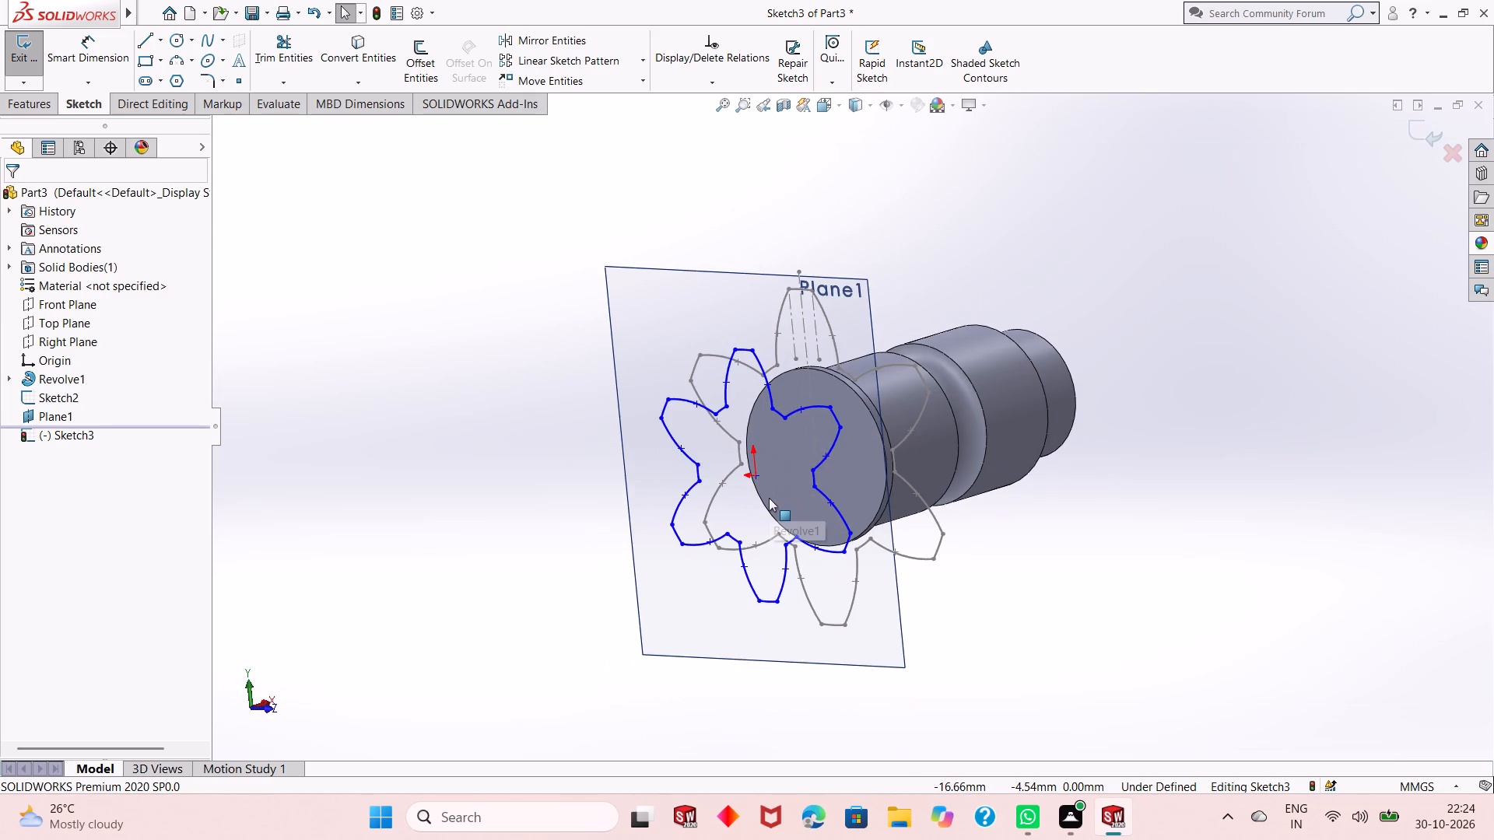
{"action": "scroll", "coordinate": [769, 498], "scroll_direction": "down", "scroll_amount": 1}
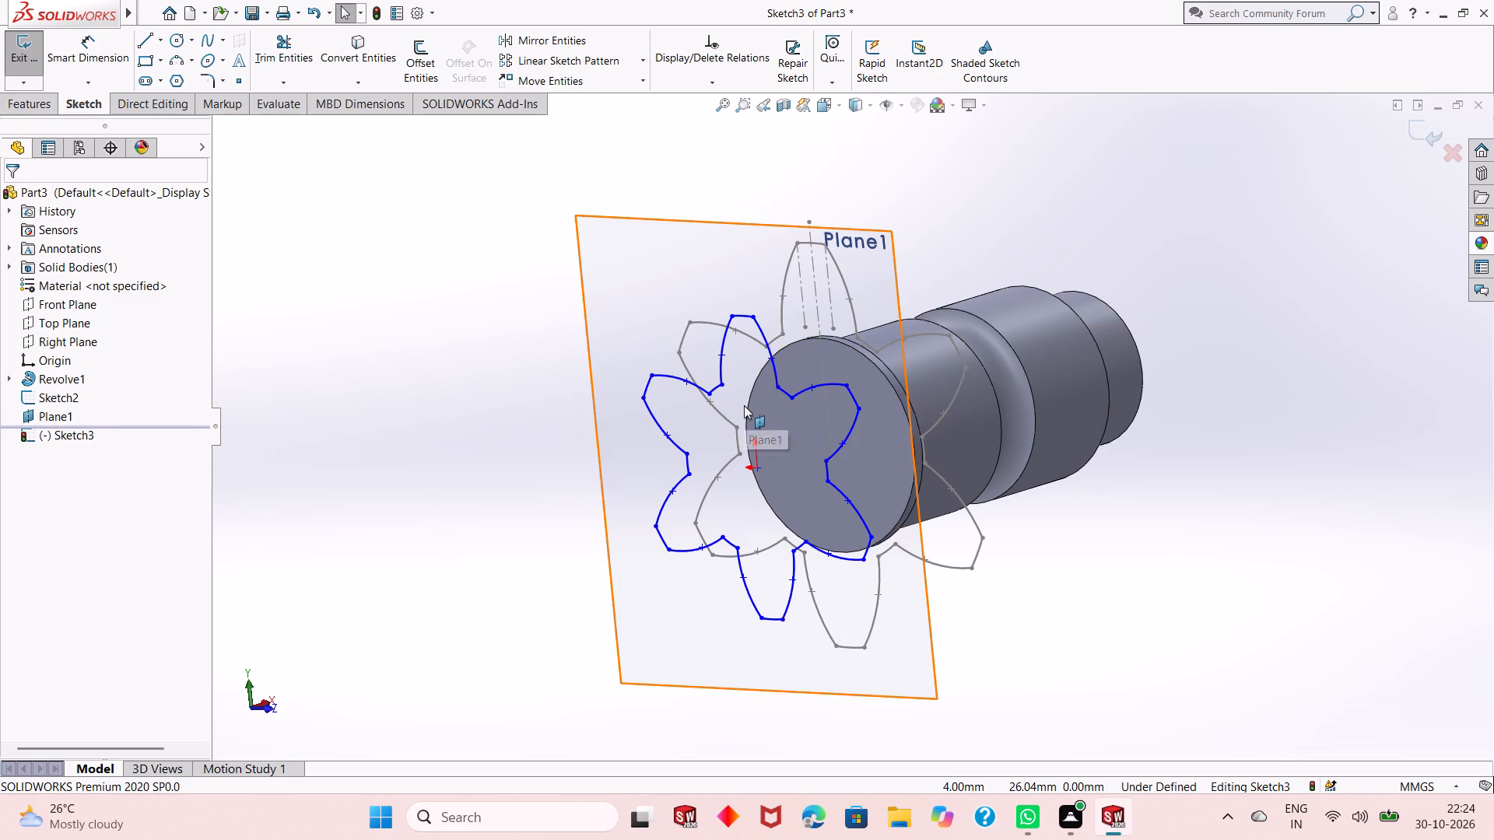
{"action": "key", "text": "ctrl+8"}
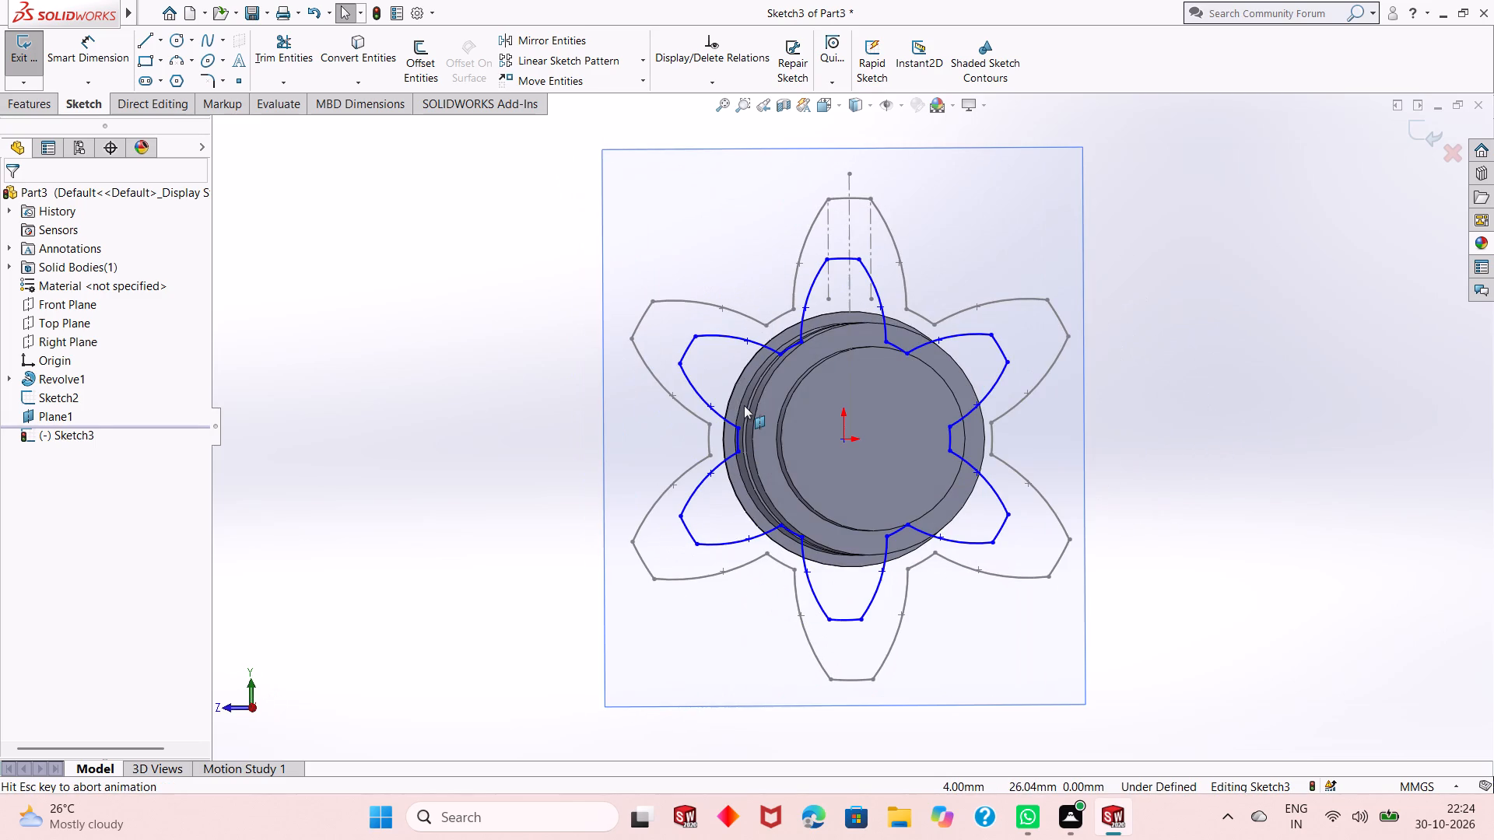
{"action": "key", "text": "ctrl+8"}
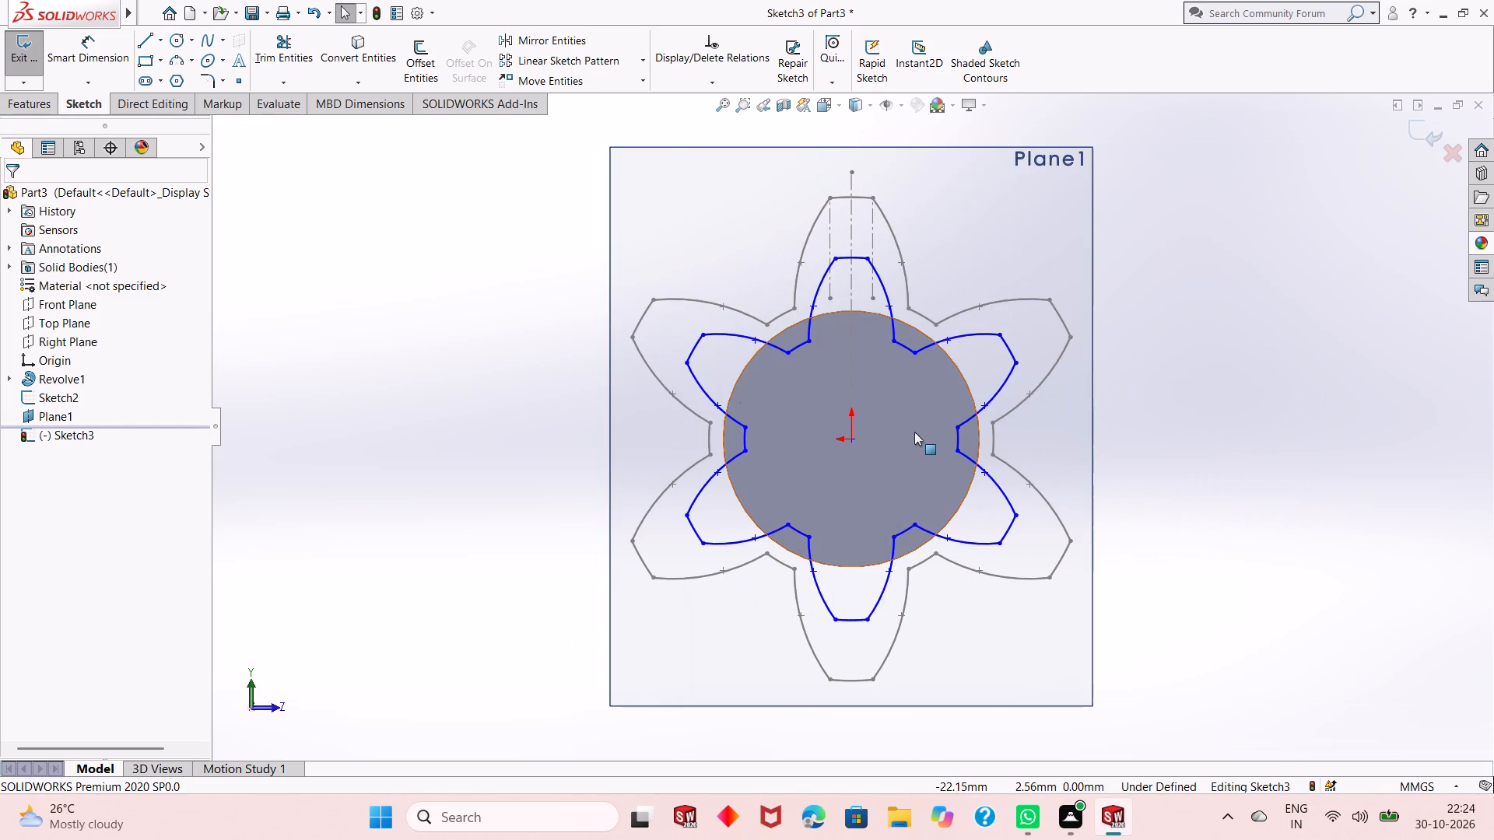
Dimension the vertical distance from the origin to the scaled profile's upper tooth tip corner, keeping its current value.
{"action": "scroll", "coordinate": [915, 432], "scroll_direction": "up", "scroll_amount": 1}
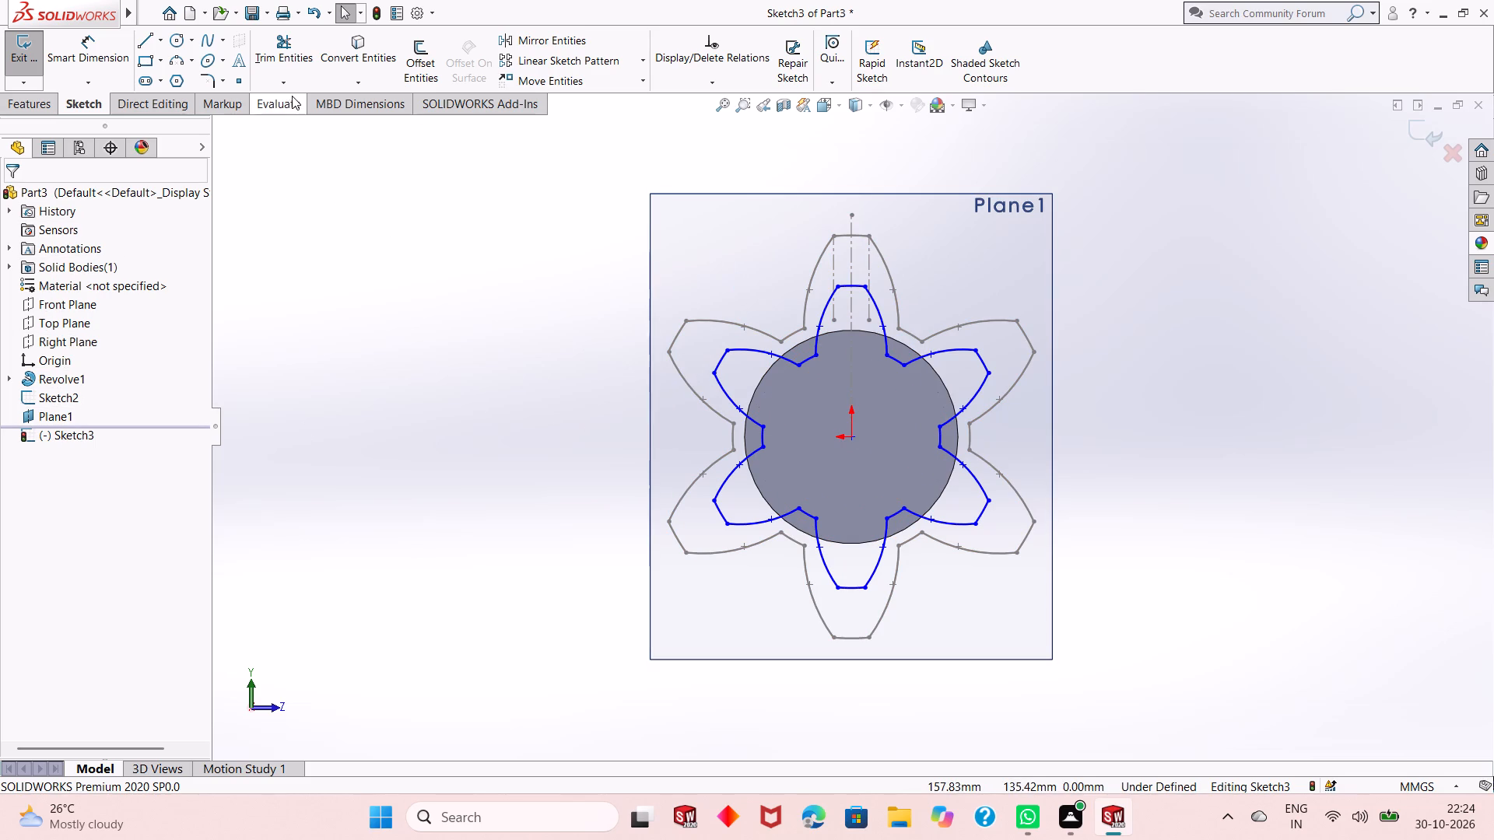
{"action": "left_click", "coordinate": [86, 58]}
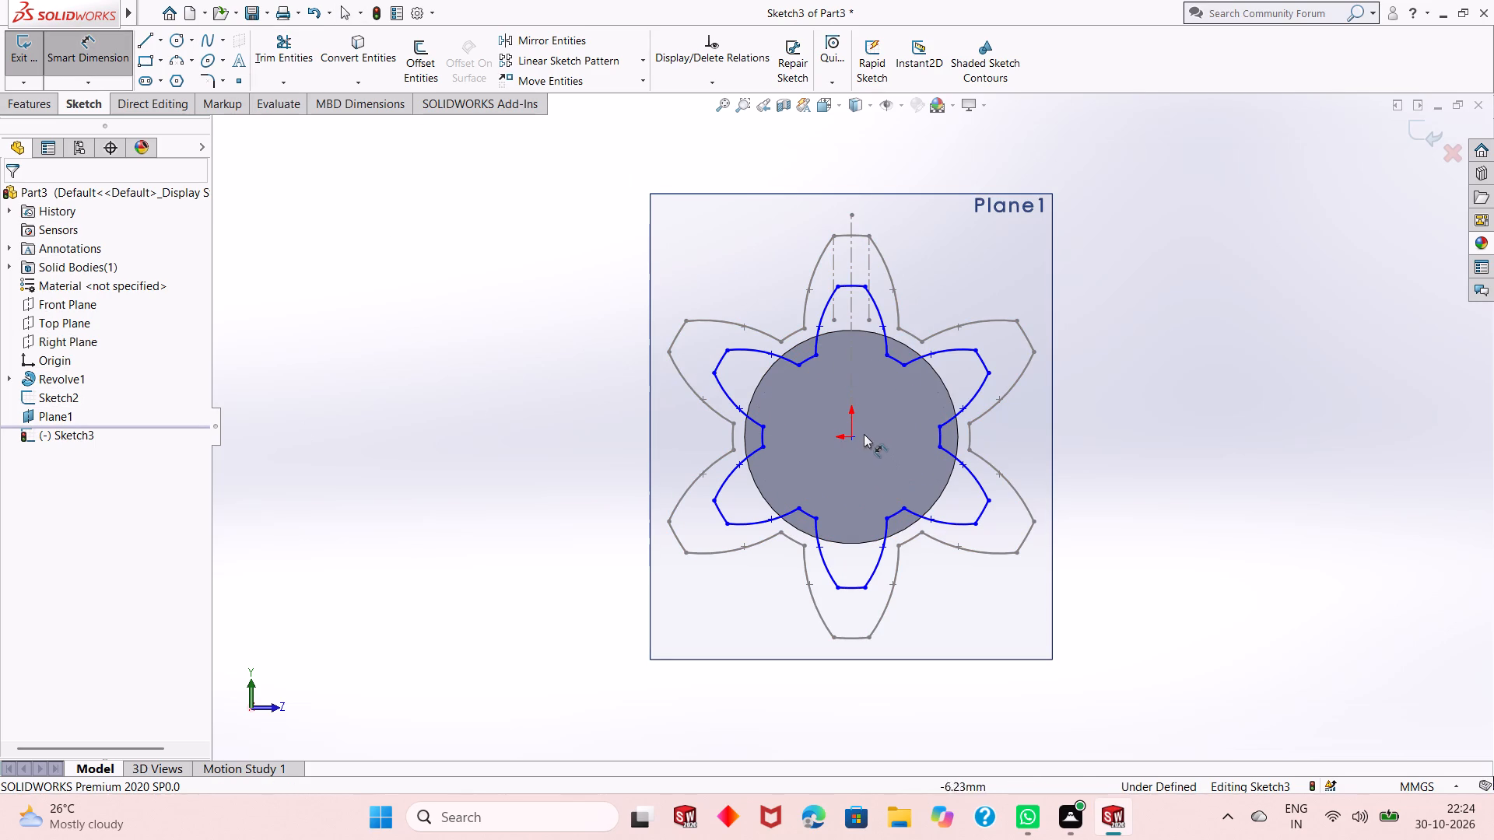
{"action": "left_click", "coordinate": [842, 288]}
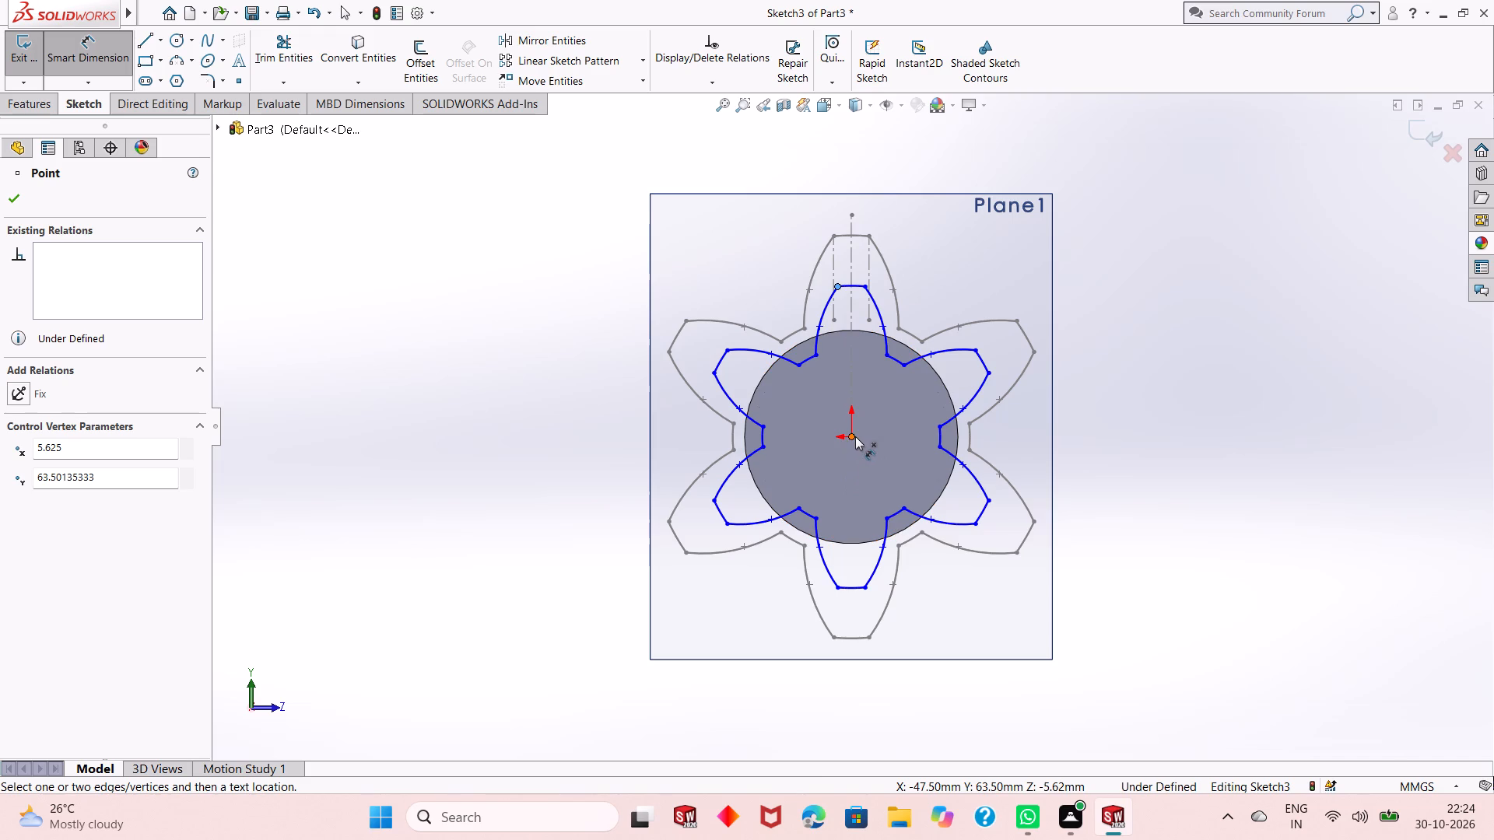
{"action": "left_click", "coordinate": [854, 436]}
{"action": "left_click", "coordinate": [578, 426]}
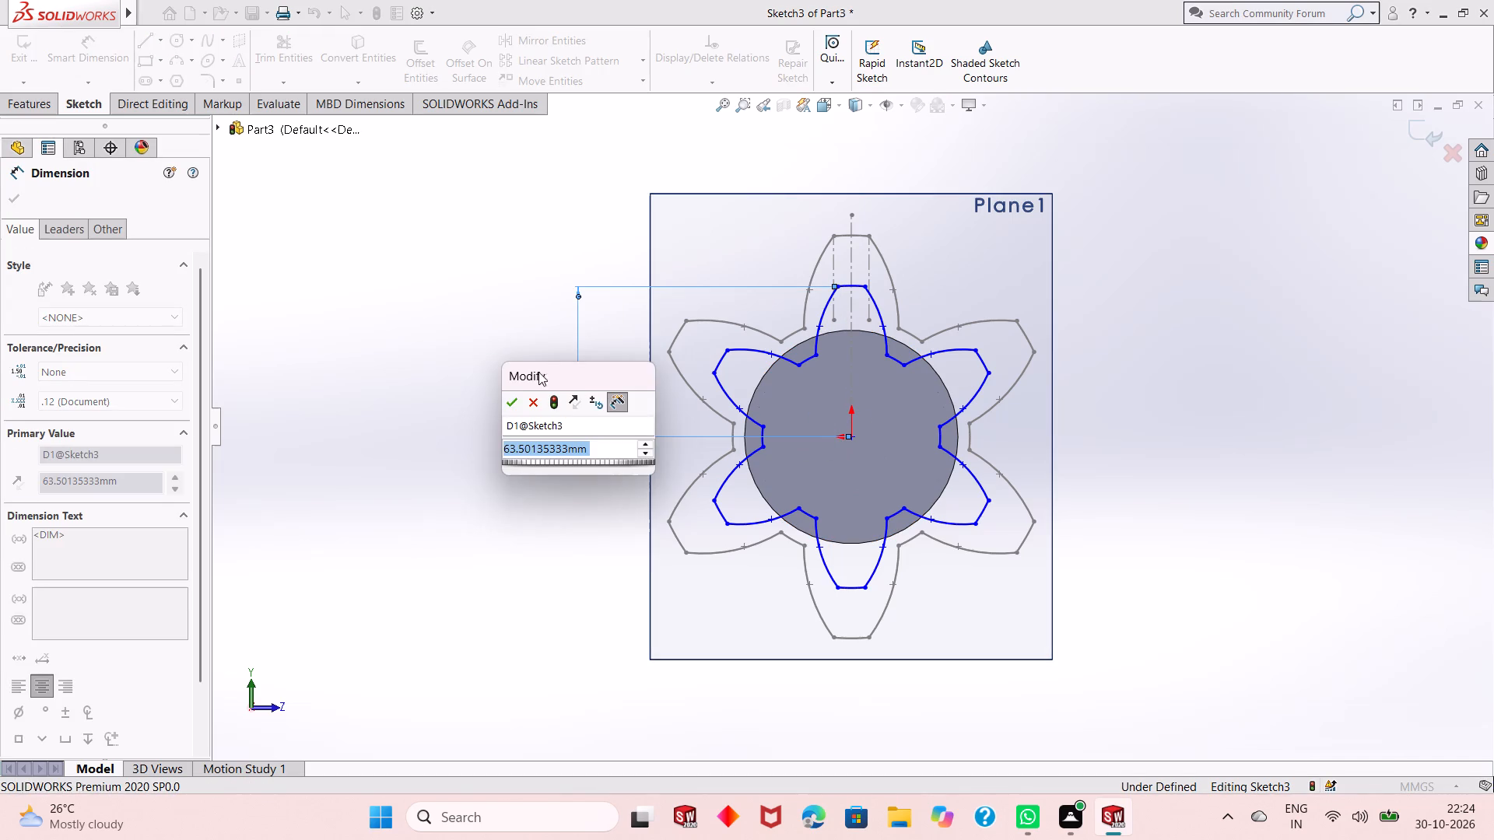
{"action": "left_click", "coordinate": [515, 404]}
Dimension the horizontal distance from the origin to a root corner of the scaled profile, keeping its current value.
{"action": "left_click", "coordinate": [762, 444]}
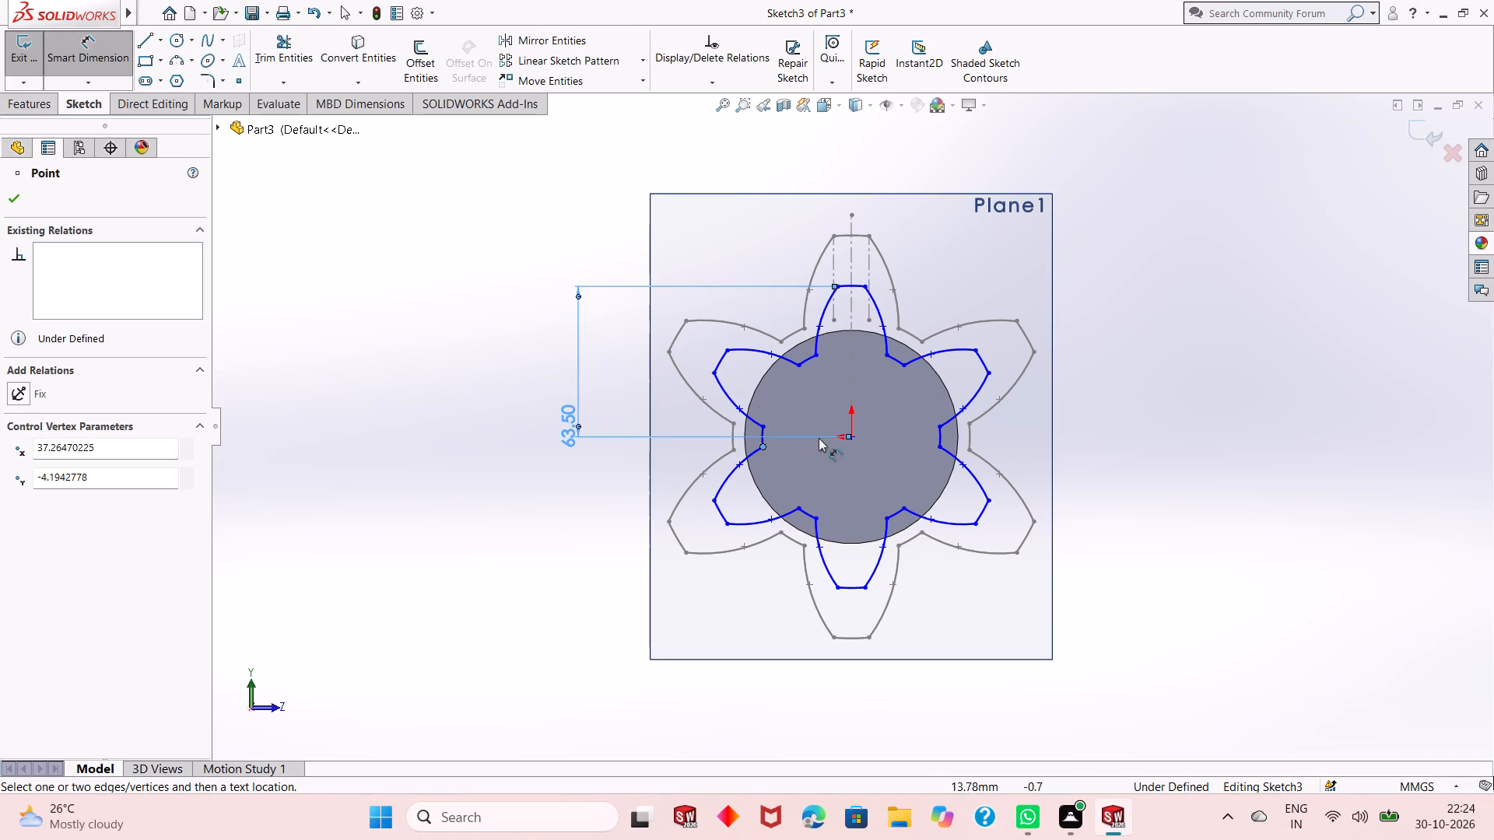
{"action": "left_click", "coordinate": [849, 435]}
{"action": "left_click", "coordinate": [850, 492]}
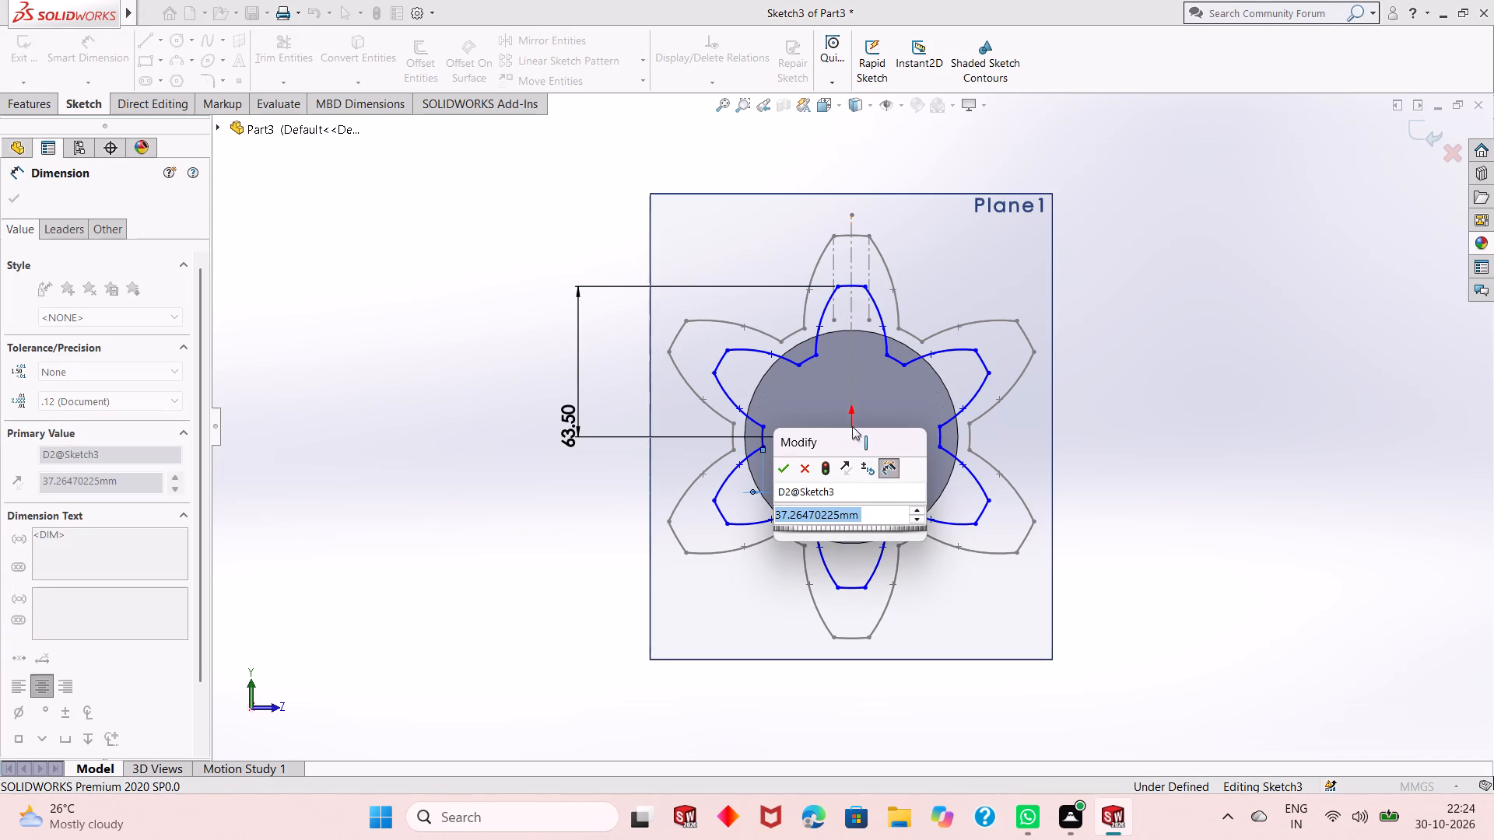
{"action": "left_click", "coordinate": [784, 469]}
Dimension the radius of a flank arc on the scaled profile's lower tooth beside that root corner, keeping its current value.
{"action": "left_click", "coordinate": [729, 481]}
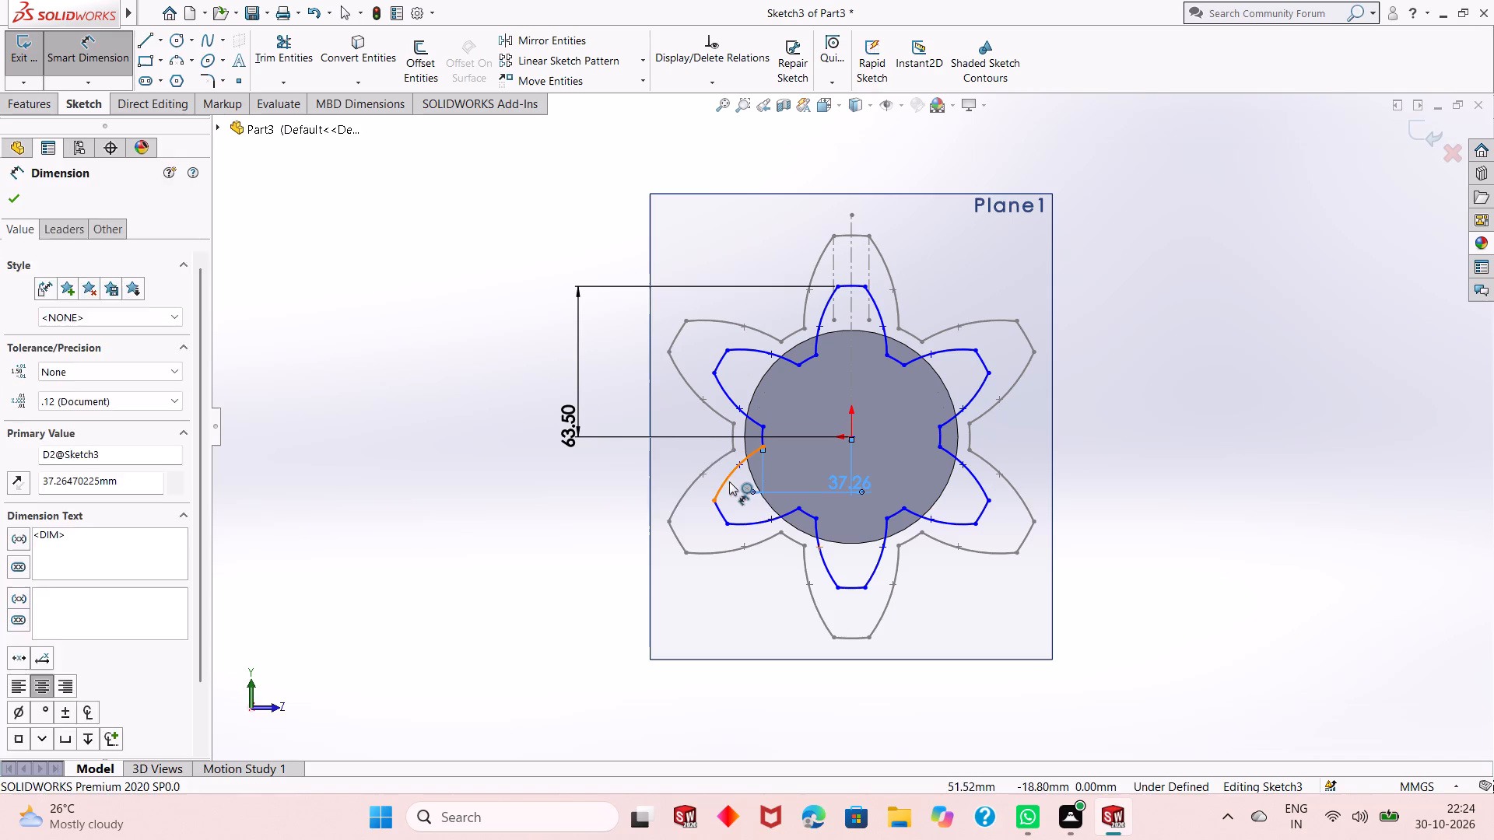
{"action": "left_click", "coordinate": [592, 443]}
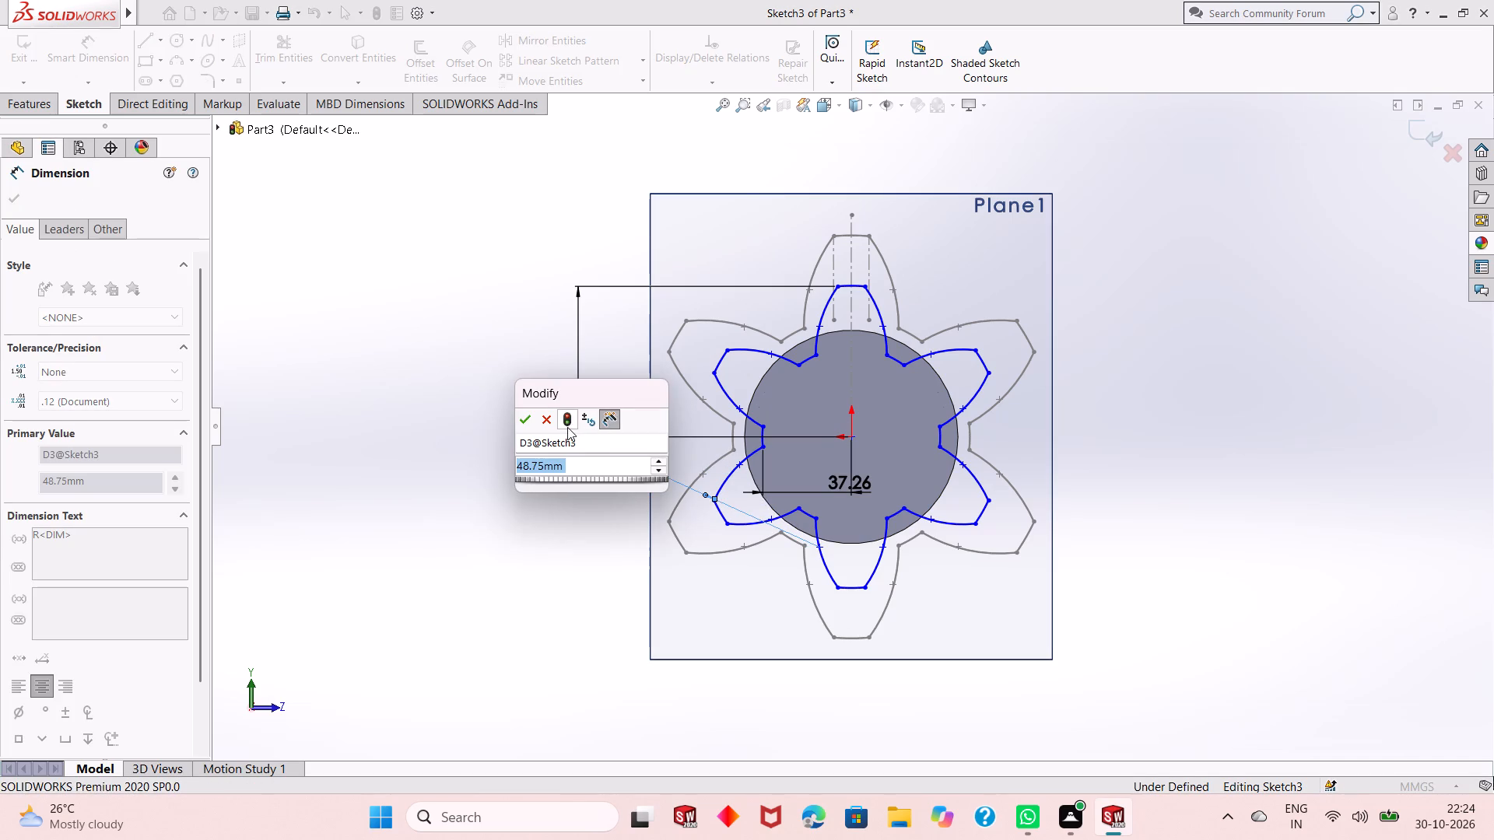
{"action": "left_click", "coordinate": [524, 417]}
{"action": "scroll", "coordinate": [760, 460], "scroll_direction": "up", "scroll_amount": 1}
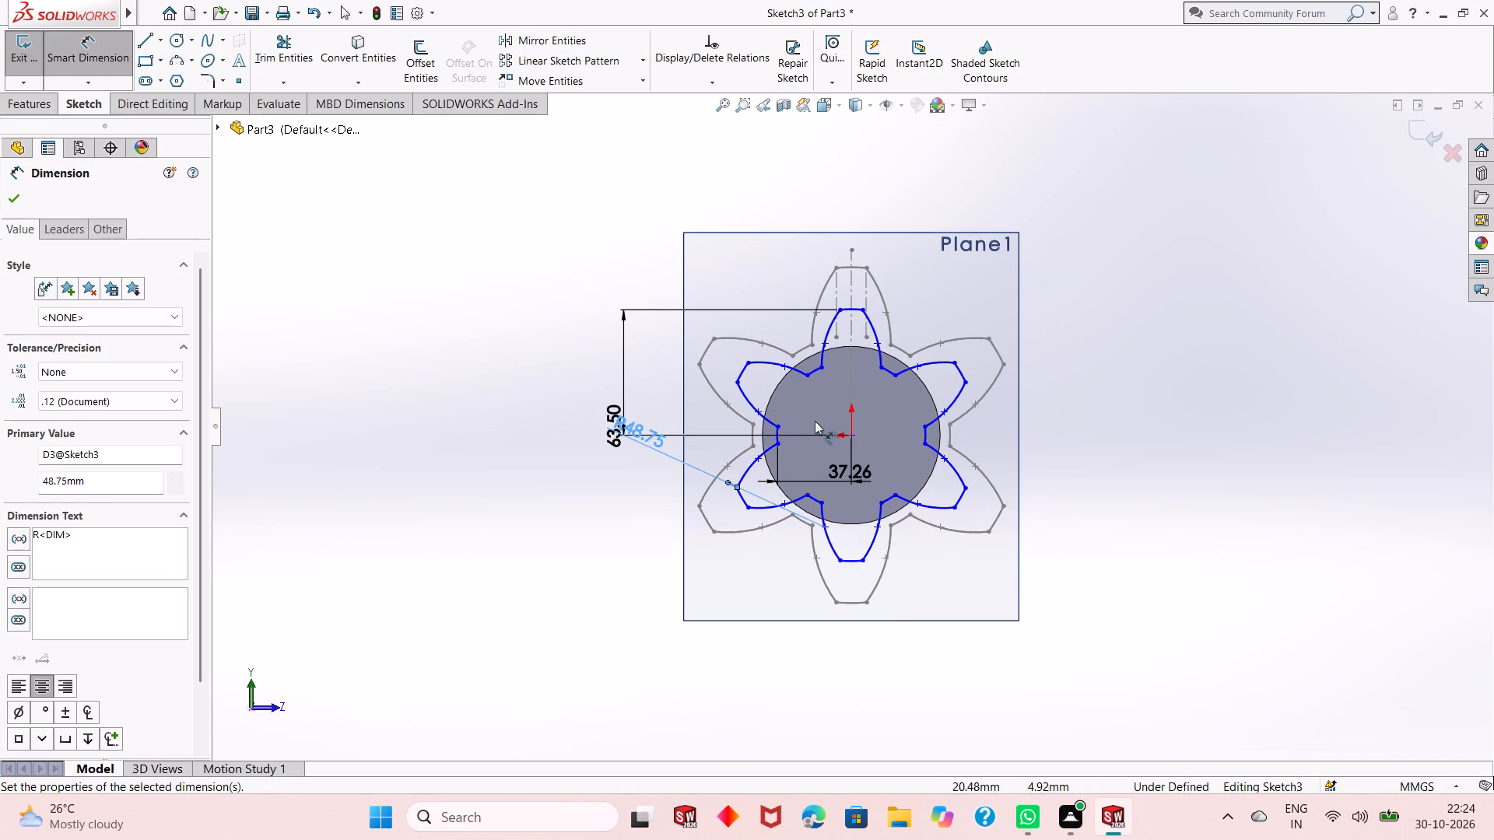
{"action": "scroll", "coordinate": [815, 421], "scroll_direction": "down", "scroll_amount": 1}
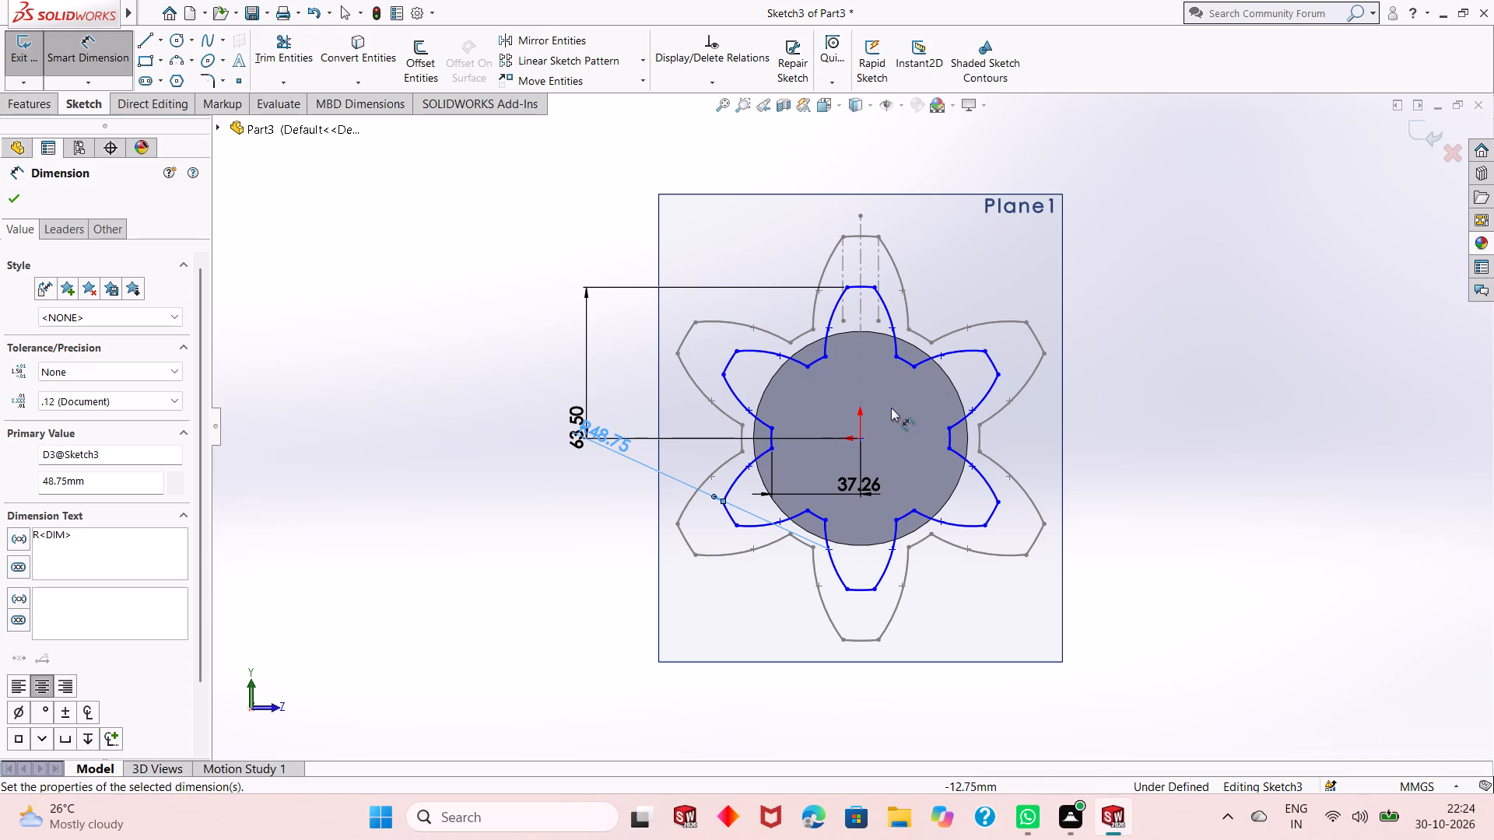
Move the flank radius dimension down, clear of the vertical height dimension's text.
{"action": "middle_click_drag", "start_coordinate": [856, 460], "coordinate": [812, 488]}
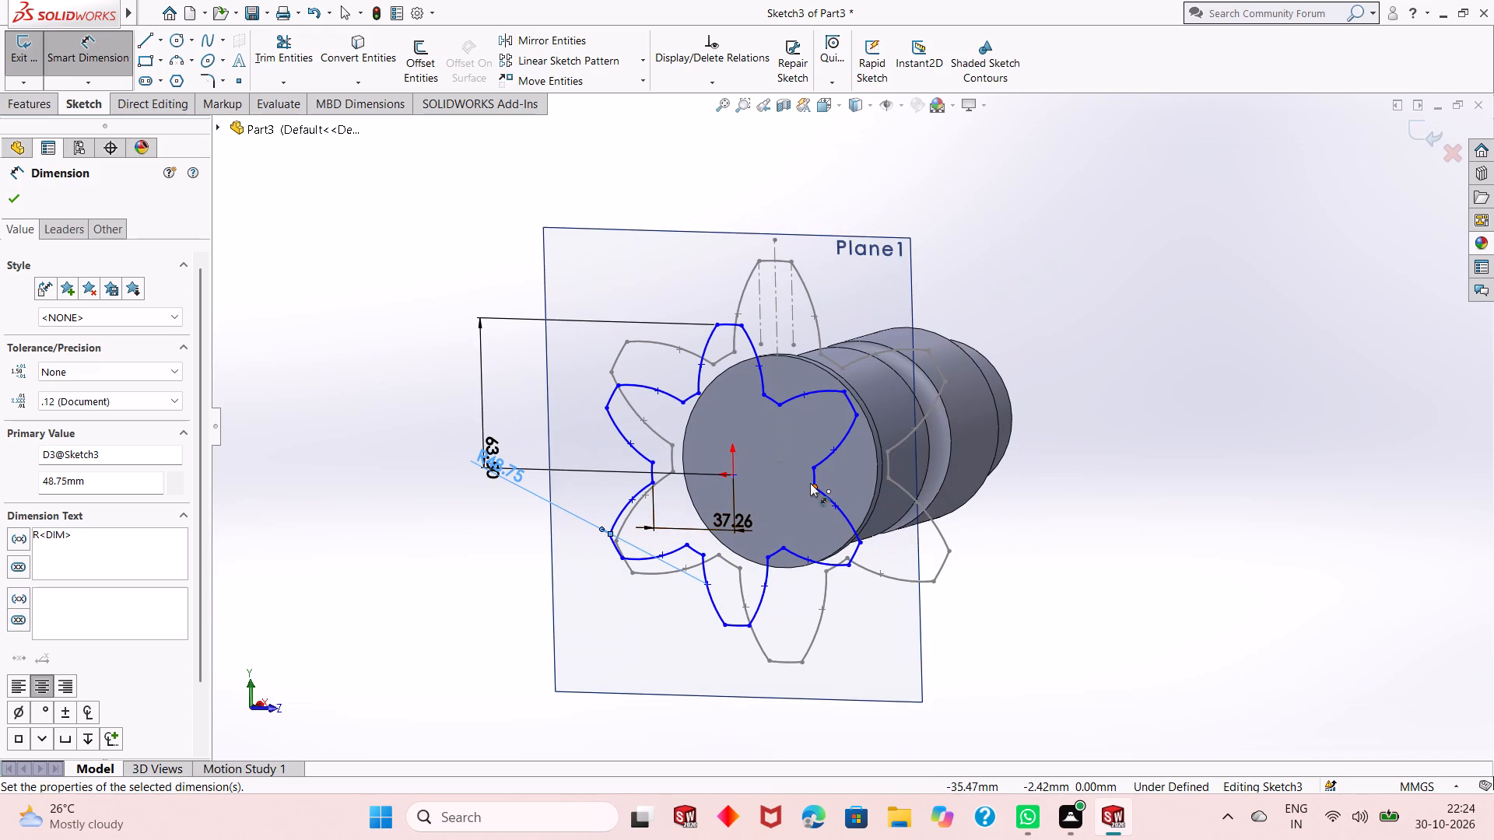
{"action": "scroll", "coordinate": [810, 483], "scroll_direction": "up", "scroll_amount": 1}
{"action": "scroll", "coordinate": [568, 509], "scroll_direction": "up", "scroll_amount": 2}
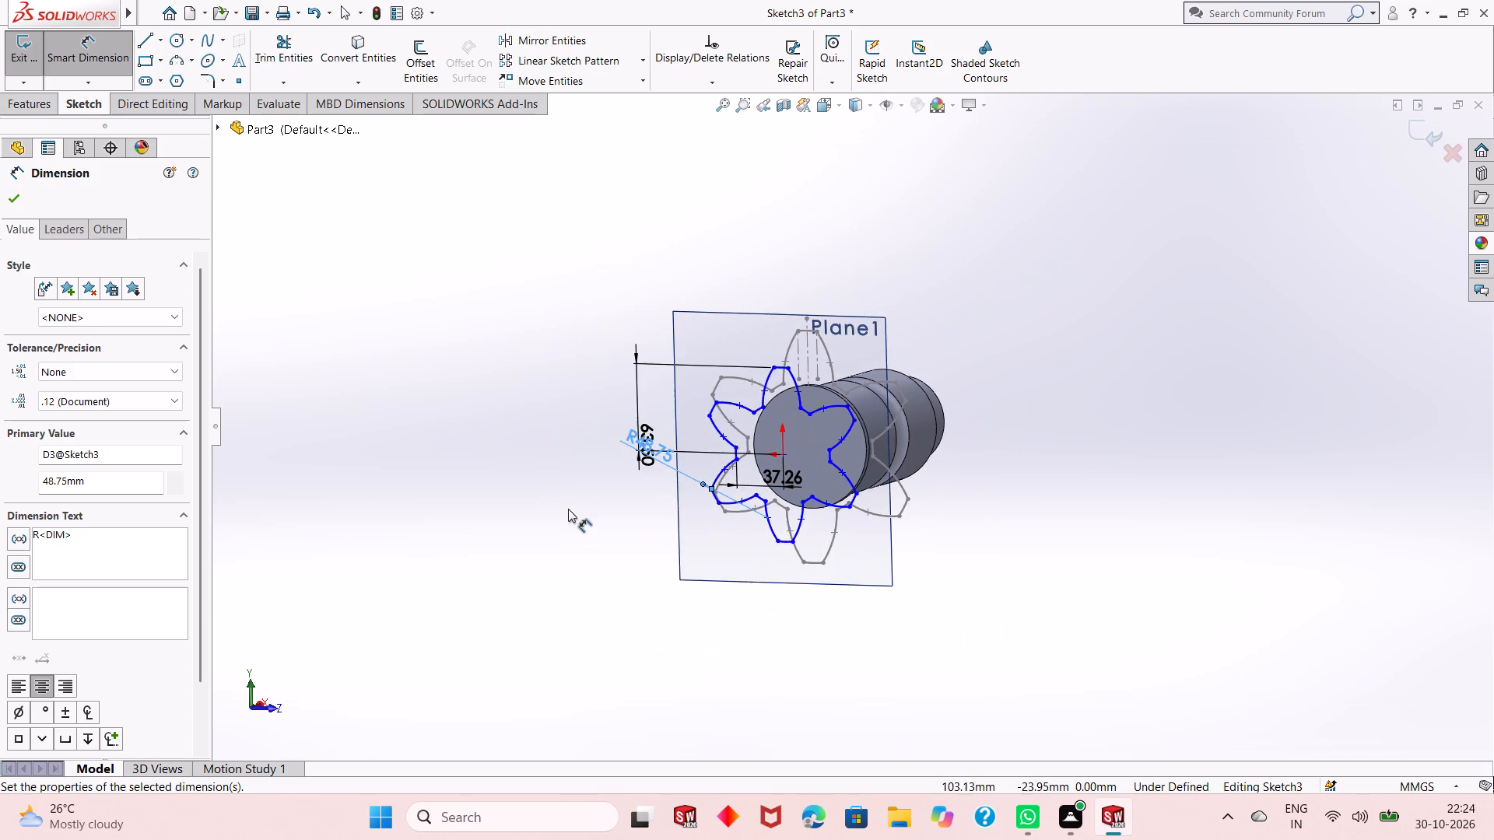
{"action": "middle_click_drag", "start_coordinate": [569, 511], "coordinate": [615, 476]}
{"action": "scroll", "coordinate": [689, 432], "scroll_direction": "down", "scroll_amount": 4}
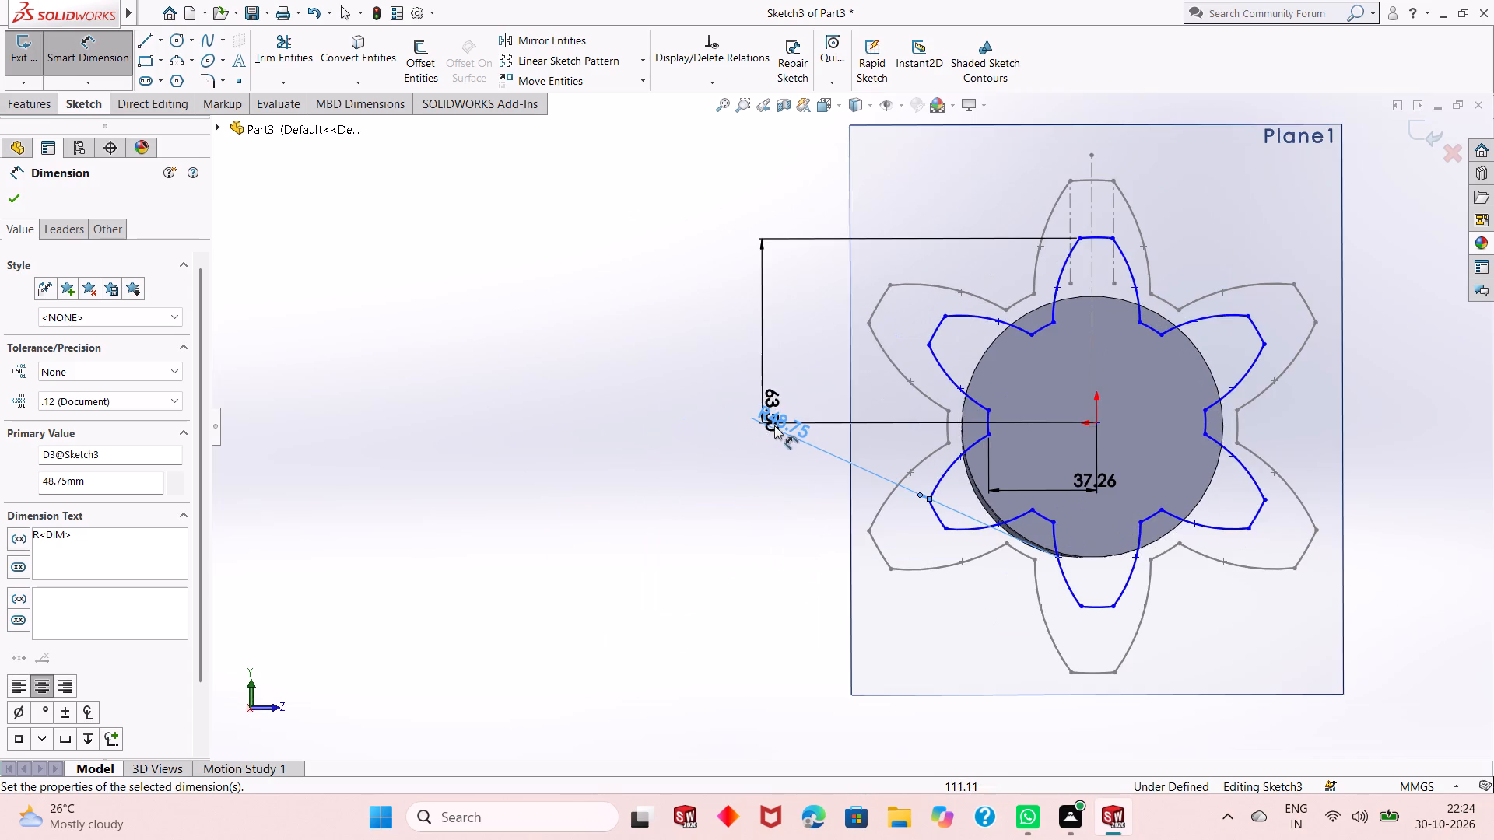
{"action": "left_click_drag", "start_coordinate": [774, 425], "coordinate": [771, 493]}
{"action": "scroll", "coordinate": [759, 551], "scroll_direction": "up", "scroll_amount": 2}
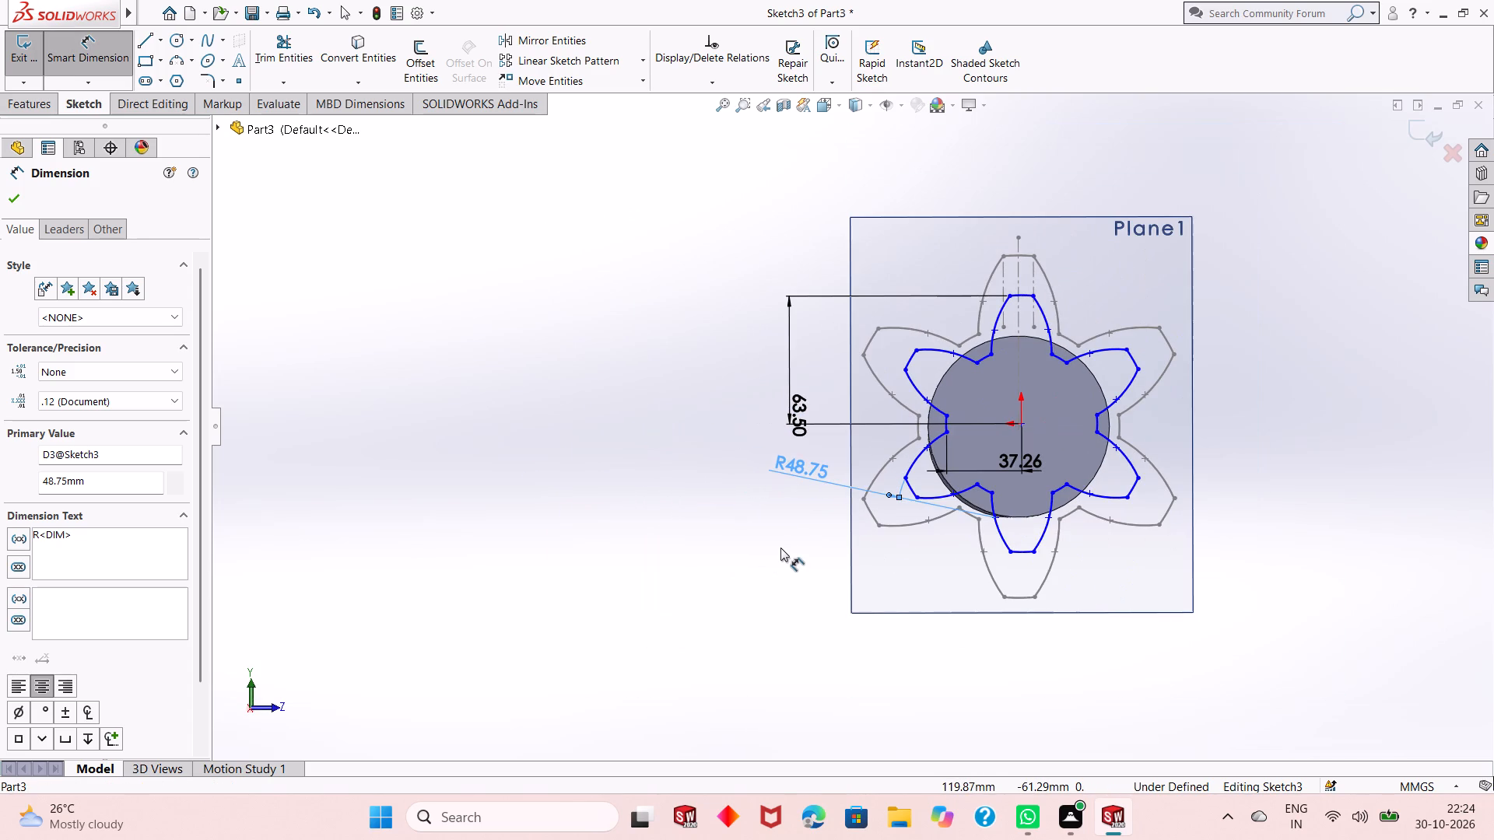
Undo the flank radius, horizontal root and vertical tip dimensions added to the scaled profile.
{"action": "key", "text": "ctrl+z"}
{"action": "key", "text": "ctrl+z"}
{"action": "key", "text": "ctrl+z"}
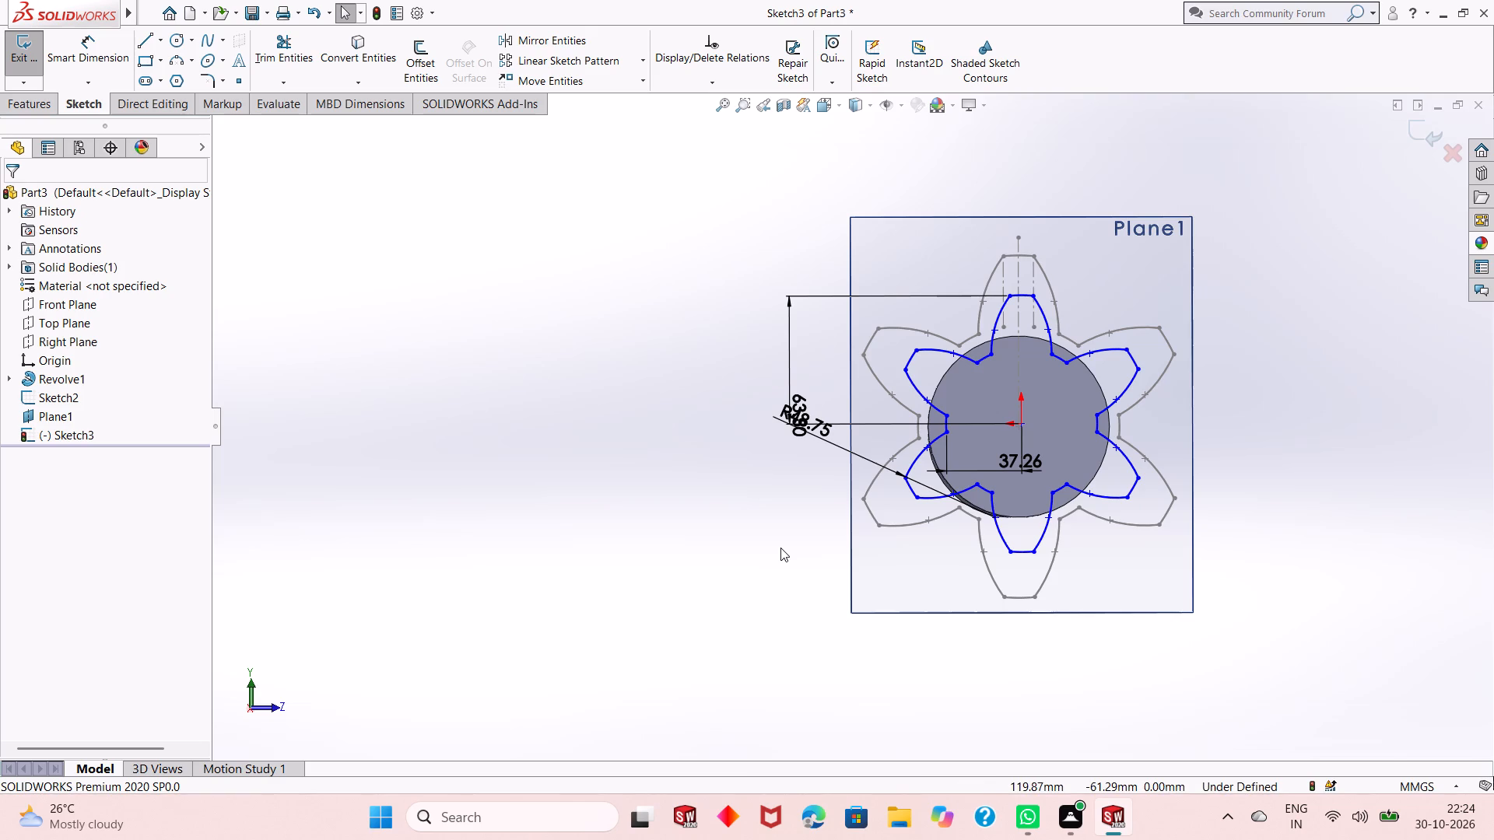
{"action": "key", "text": "ctrl+z"}
{"action": "key", "text": "ctrl+z"}
{"action": "key", "text": "ctrl+z"}
{"action": "key", "text": "ctrl+z"}
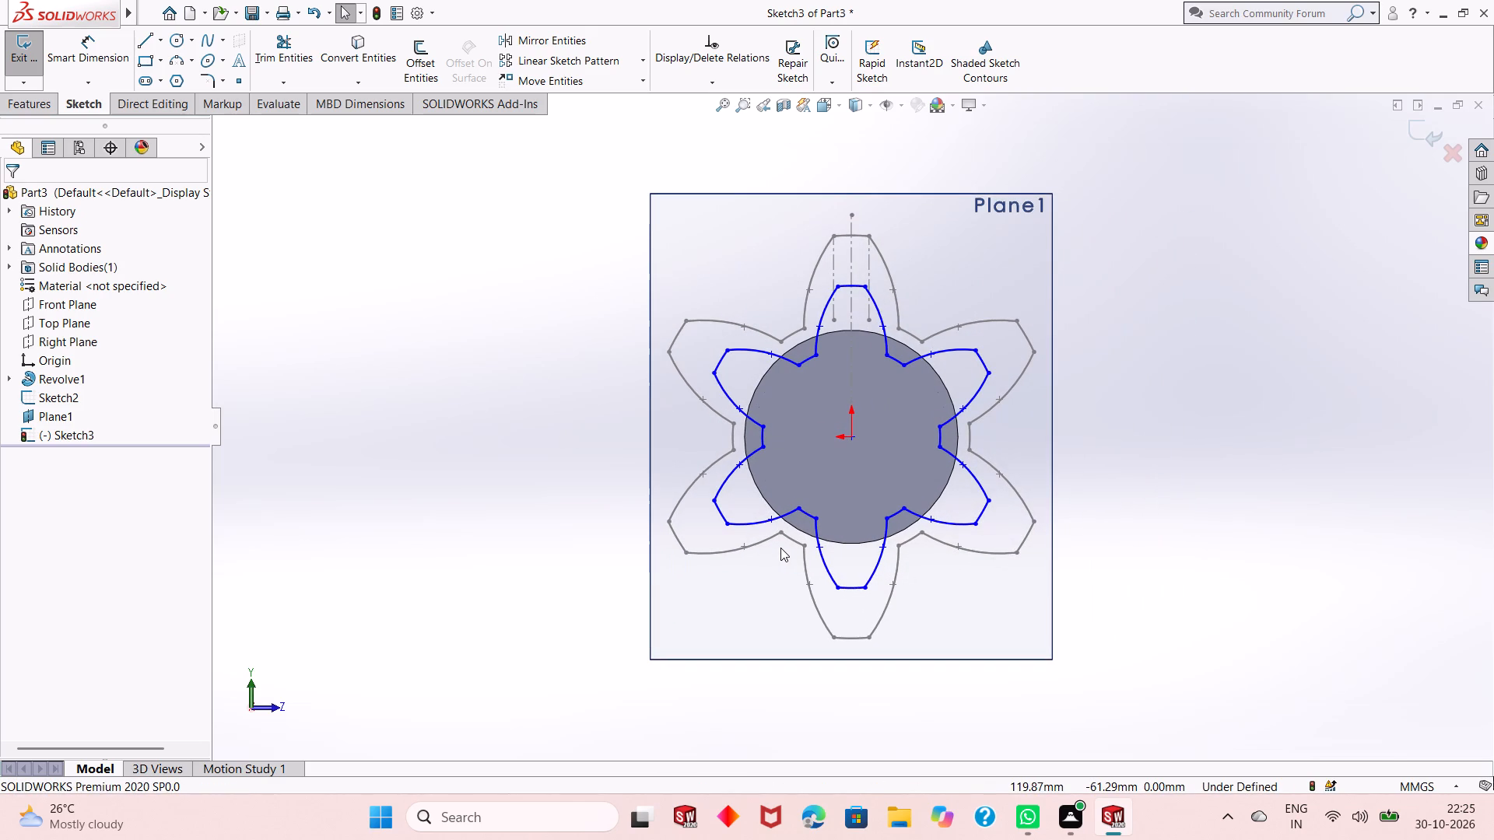
Examine the scaled six-tooth profile on Plane1 against the original profile and the stepped cylinder's end faces.
{"action": "scroll", "coordinate": [827, 532], "scroll_direction": "up", "scroll_amount": 2}
{"action": "middle_click_drag", "start_coordinate": [903, 393], "coordinate": [881, 412]}
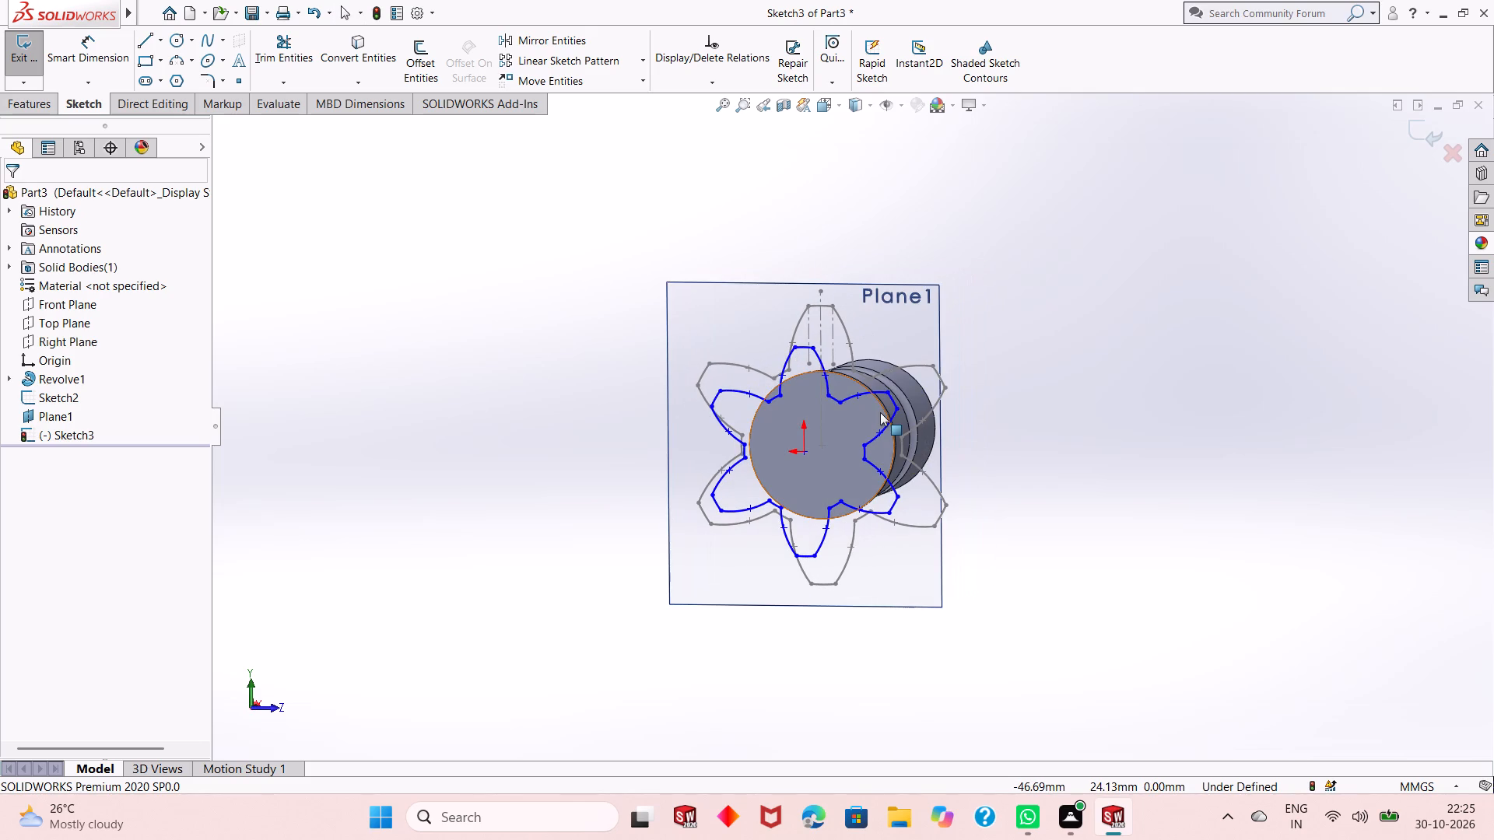
{"action": "scroll", "coordinate": [819, 443], "scroll_direction": "up", "scroll_amount": 2}
{"action": "scroll", "coordinate": [819, 439], "scroll_direction": "down", "scroll_amount": 3}
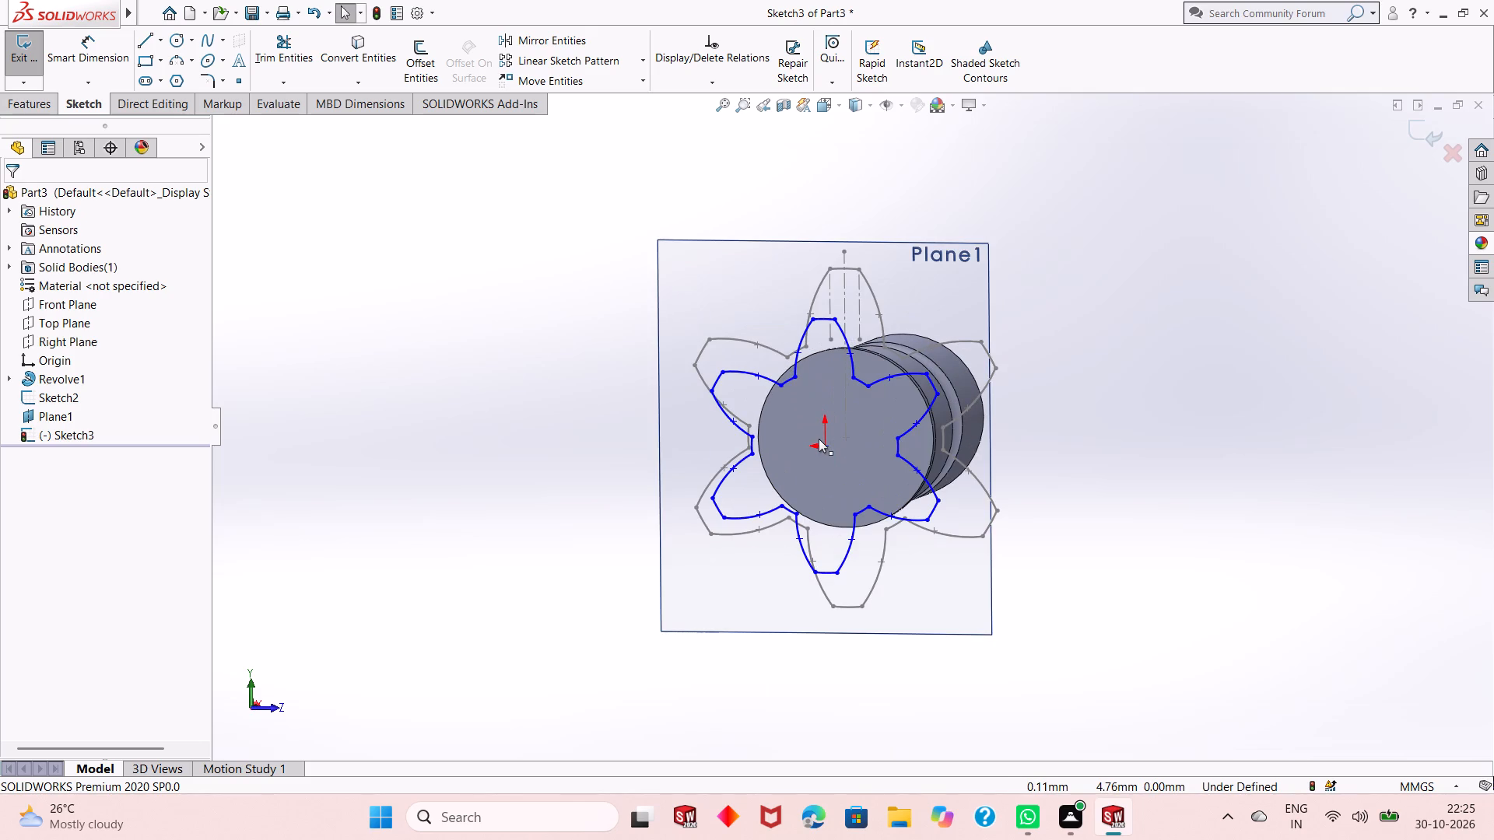
{"action": "scroll", "coordinate": [819, 439], "scroll_direction": "down", "scroll_amount": 3}
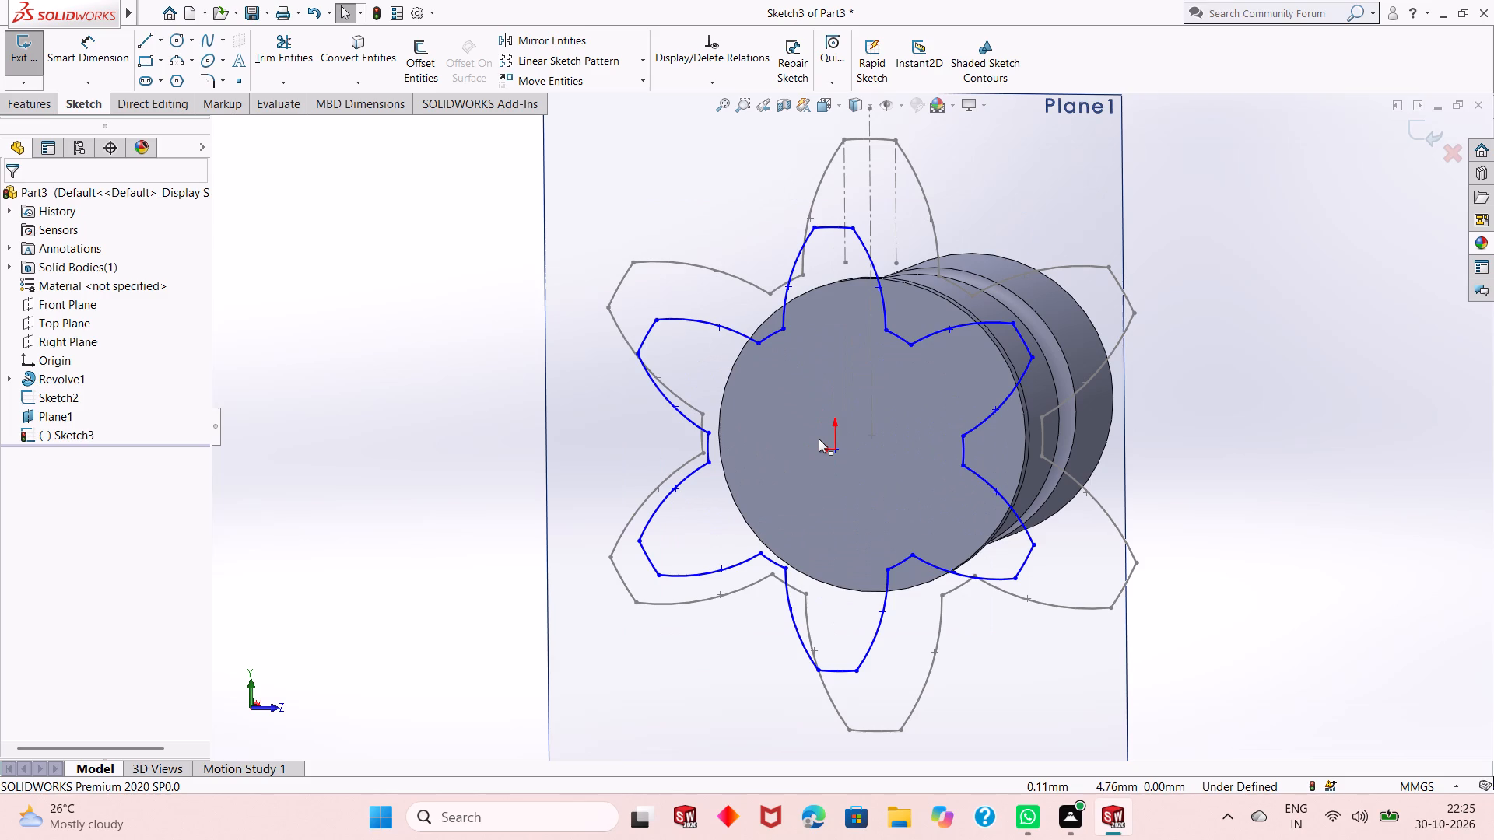
{"action": "scroll", "coordinate": [819, 439], "scroll_direction": "down", "scroll_amount": 1}
{"action": "scroll", "coordinate": [819, 439], "scroll_direction": "up", "scroll_amount": 1}
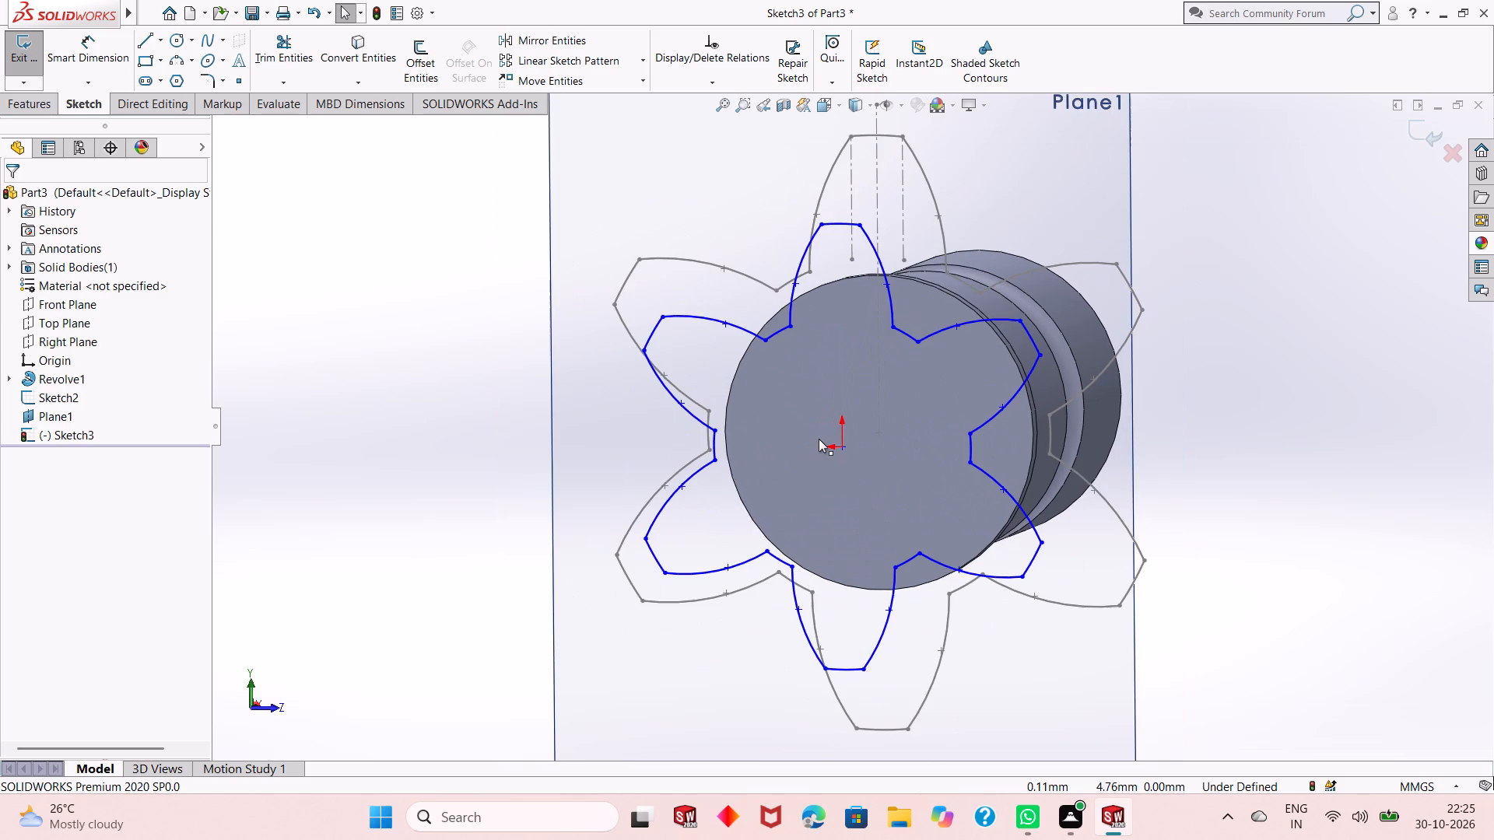
{"action": "middle_click_drag", "start_coordinate": [819, 438], "coordinate": [729, 478]}
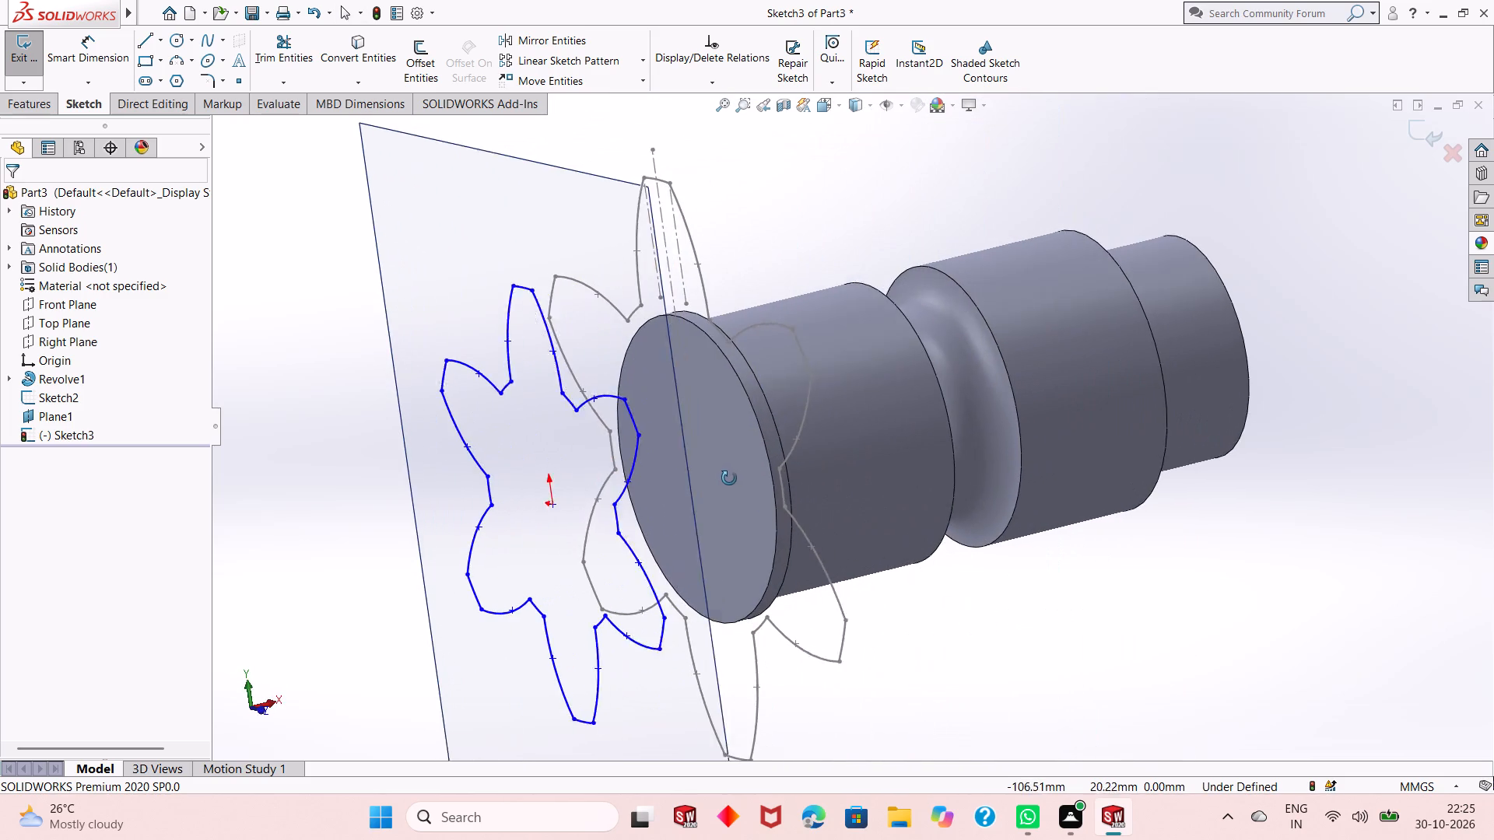
{"action": "middle_click_drag", "start_coordinate": [729, 478], "coordinate": [792, 450]}
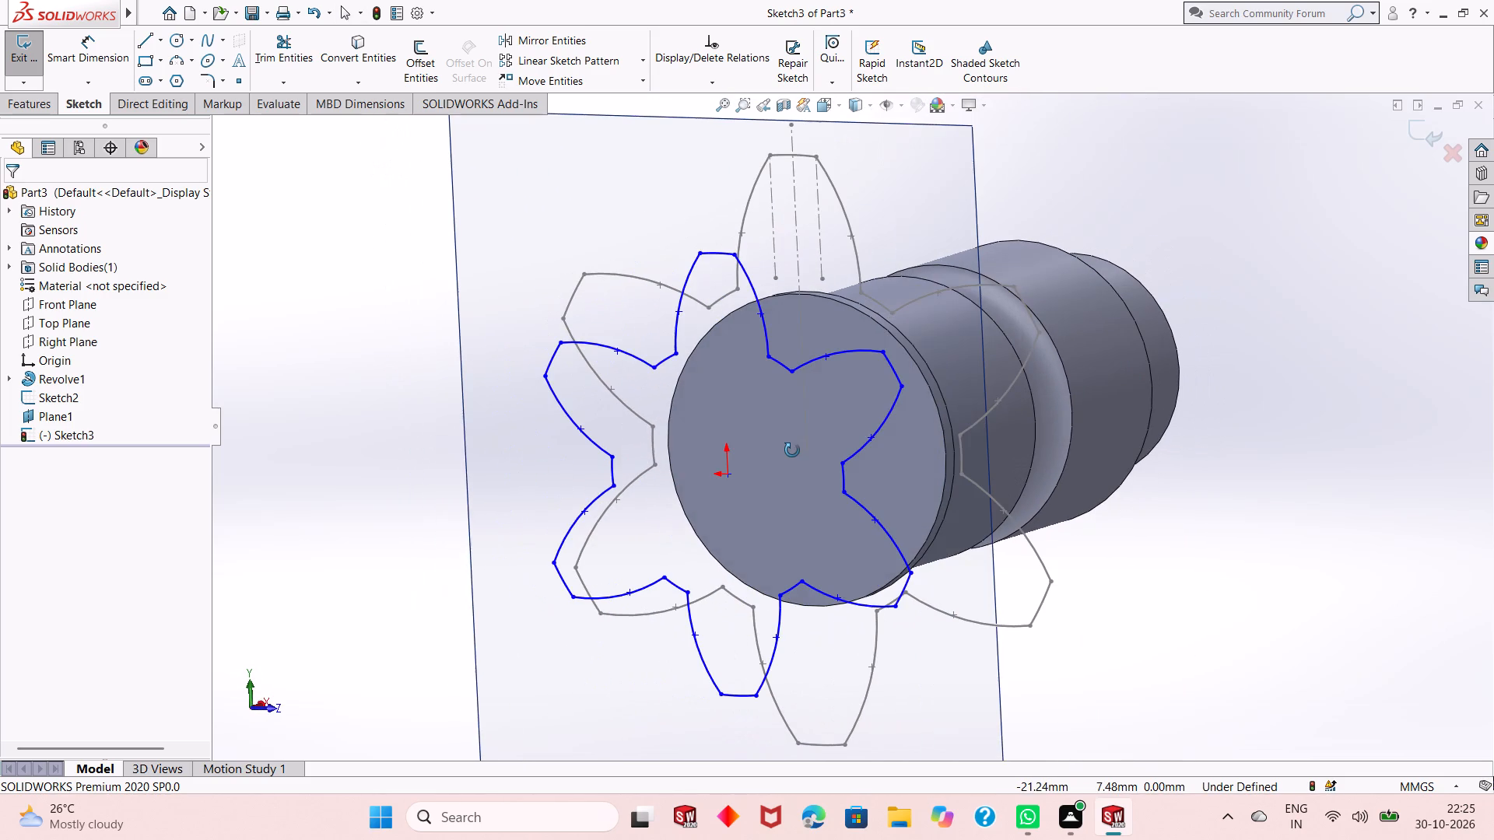
{"action": "middle_click_drag", "start_coordinate": [792, 450], "coordinate": [794, 449]}
{"action": "scroll", "coordinate": [794, 448], "scroll_direction": "up", "scroll_amount": 1}
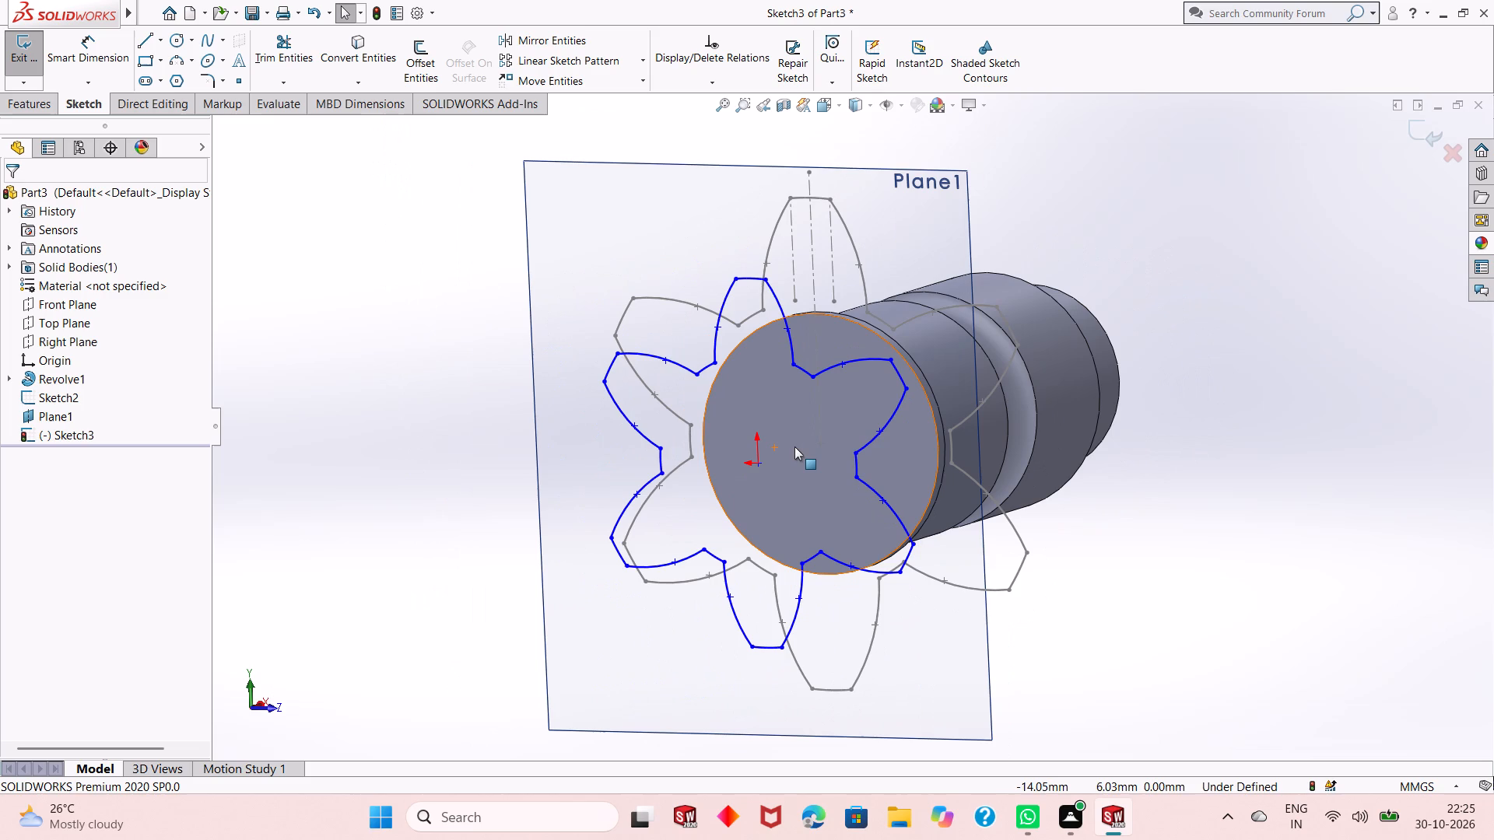
{"action": "scroll", "coordinate": [895, 469], "scroll_direction": "up", "scroll_amount": 1}
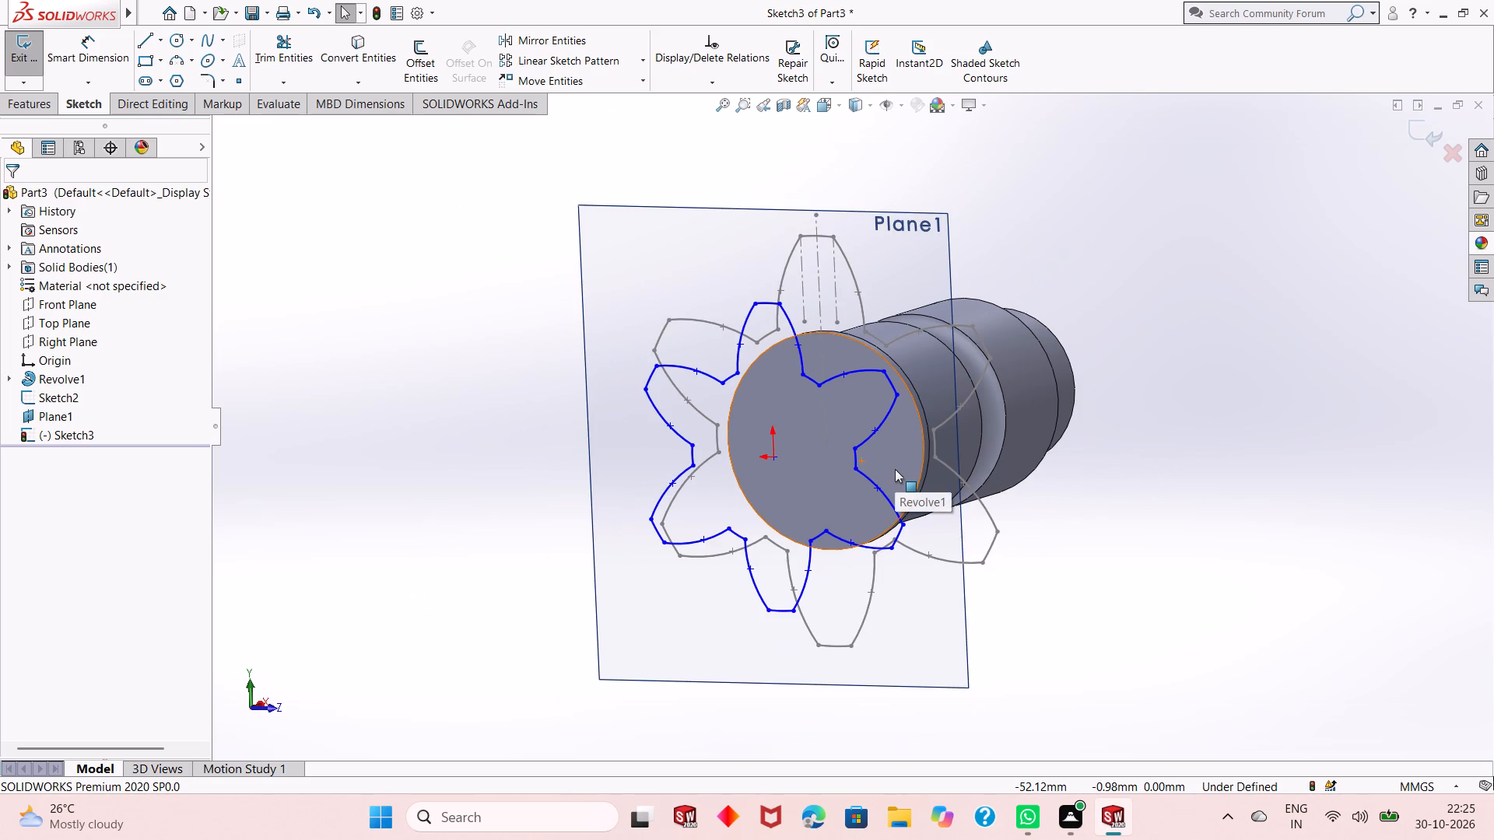
{"action": "scroll", "coordinate": [884, 472], "scroll_direction": "up", "scroll_amount": 1}
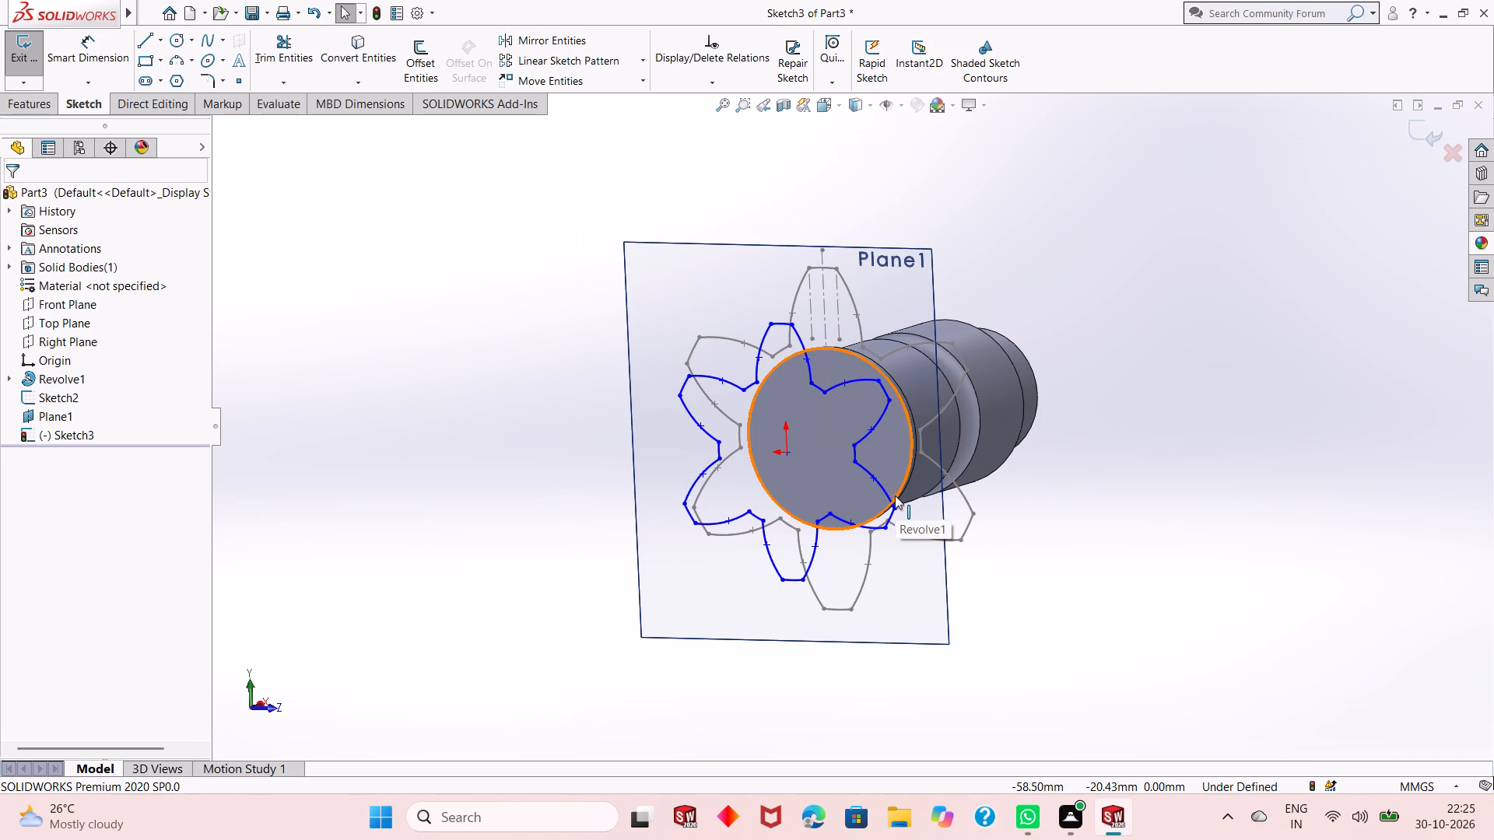
{"action": "scroll", "coordinate": [896, 499], "scroll_direction": "up", "scroll_amount": 1}
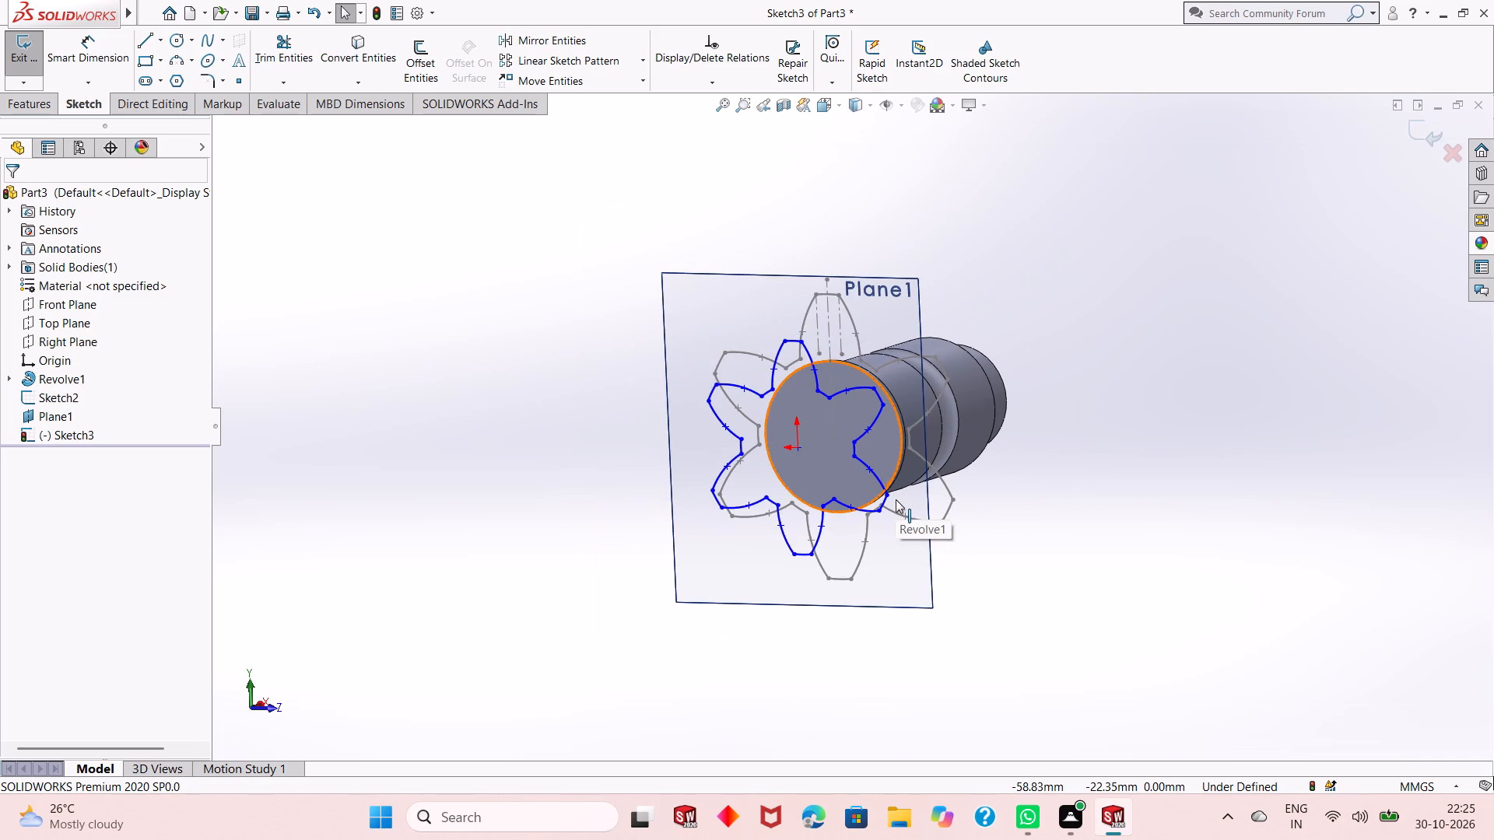
{"action": "scroll", "coordinate": [896, 499], "scroll_direction": "up", "scroll_amount": 2}
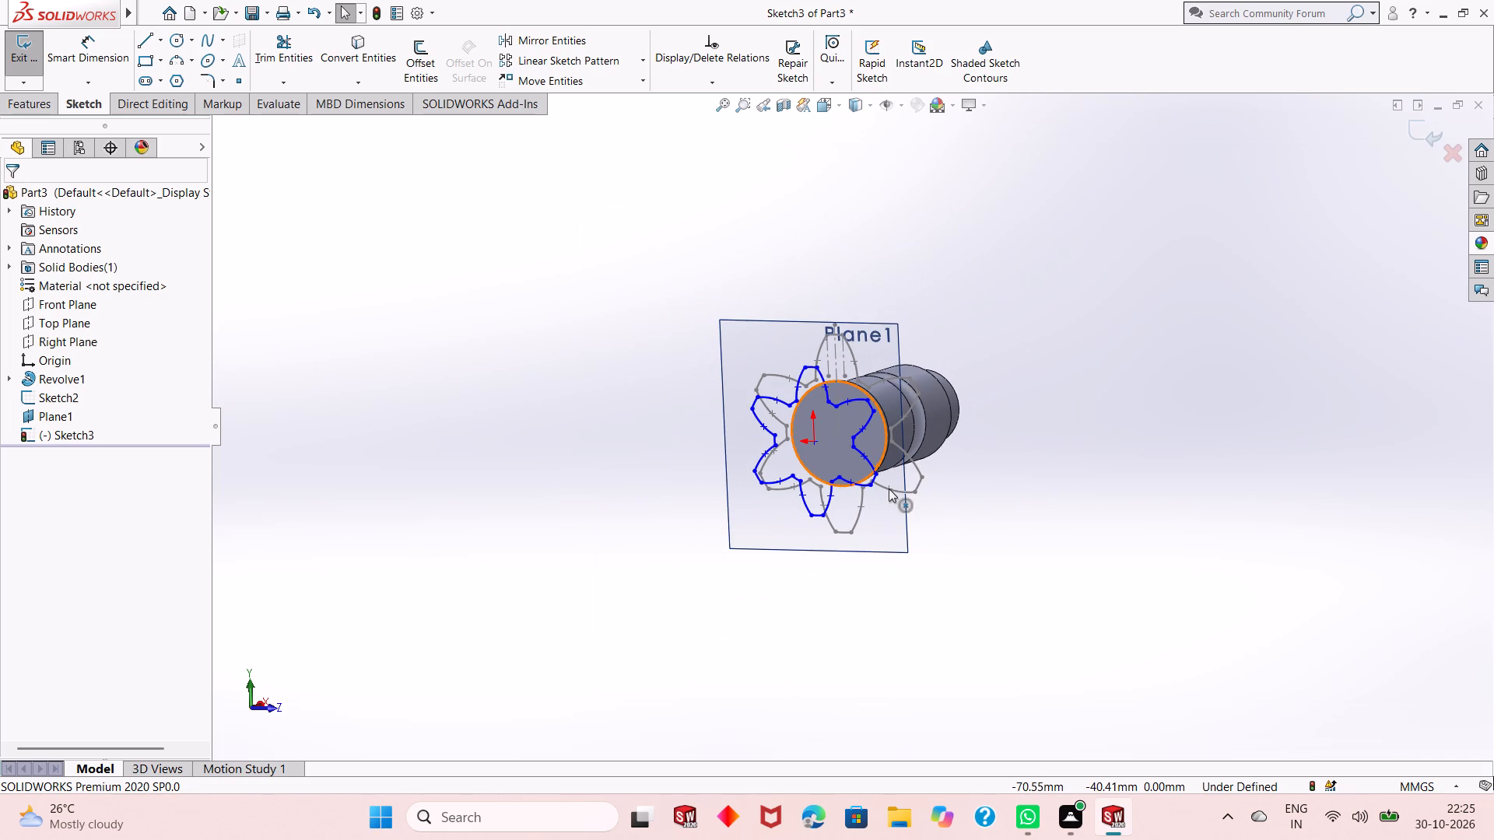
{"action": "key", "text": "ctrl+8"}
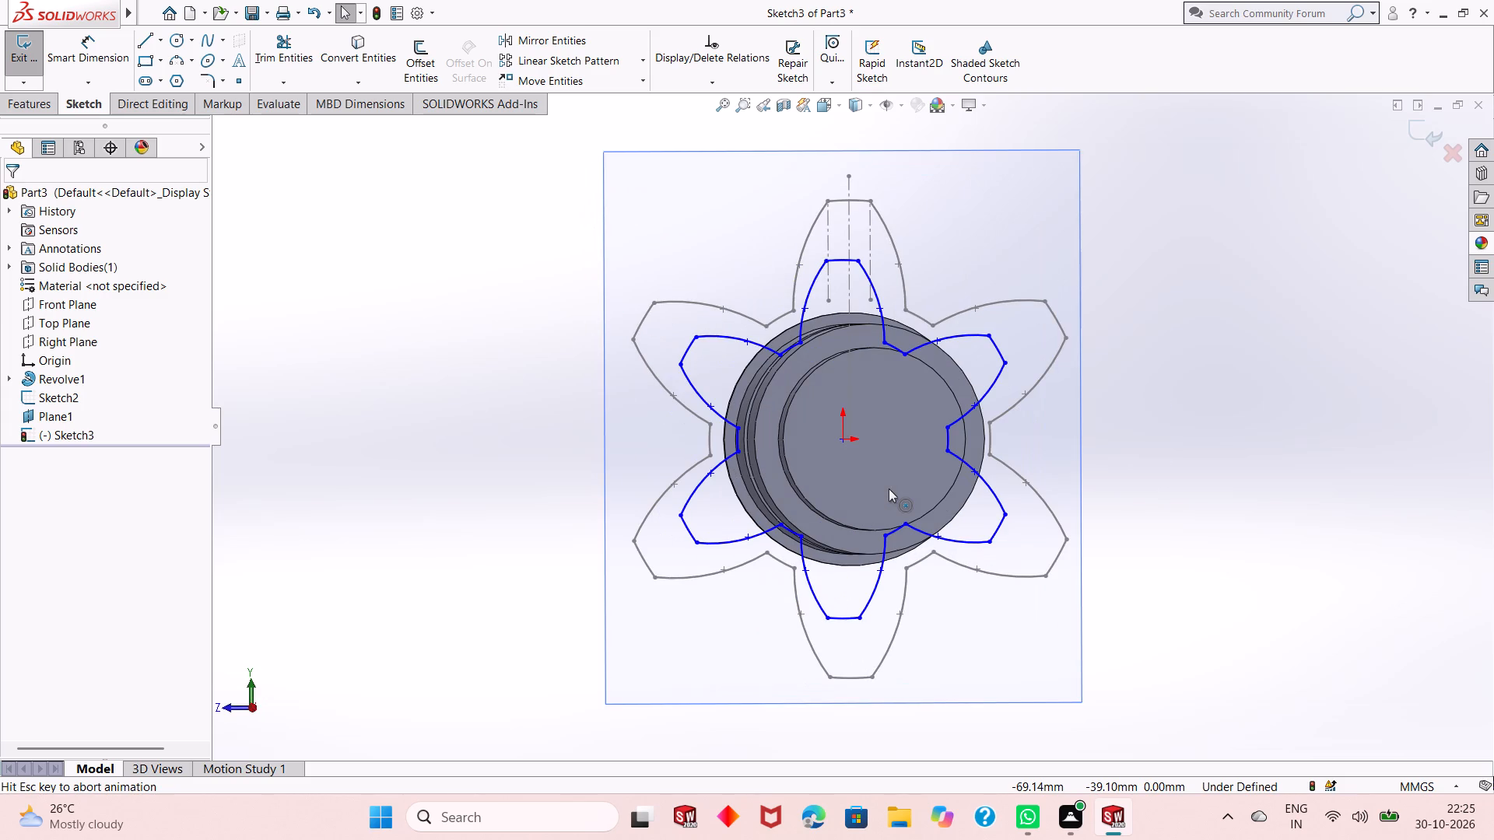
{"action": "scroll", "coordinate": [889, 516], "scroll_direction": "up", "scroll_amount": 1}
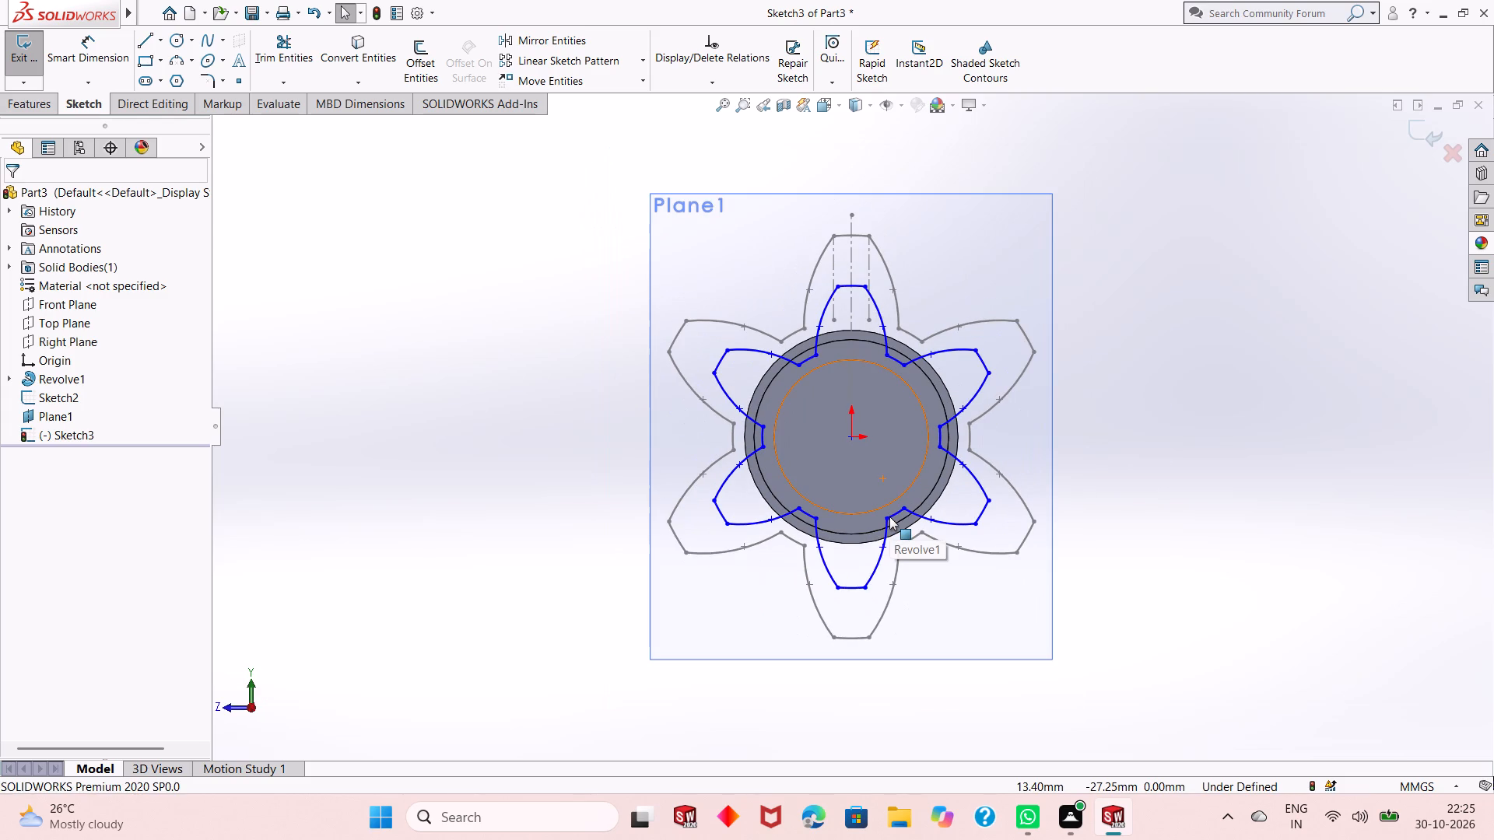
{"action": "scroll", "coordinate": [865, 411], "scroll_direction": "down", "scroll_amount": 1}
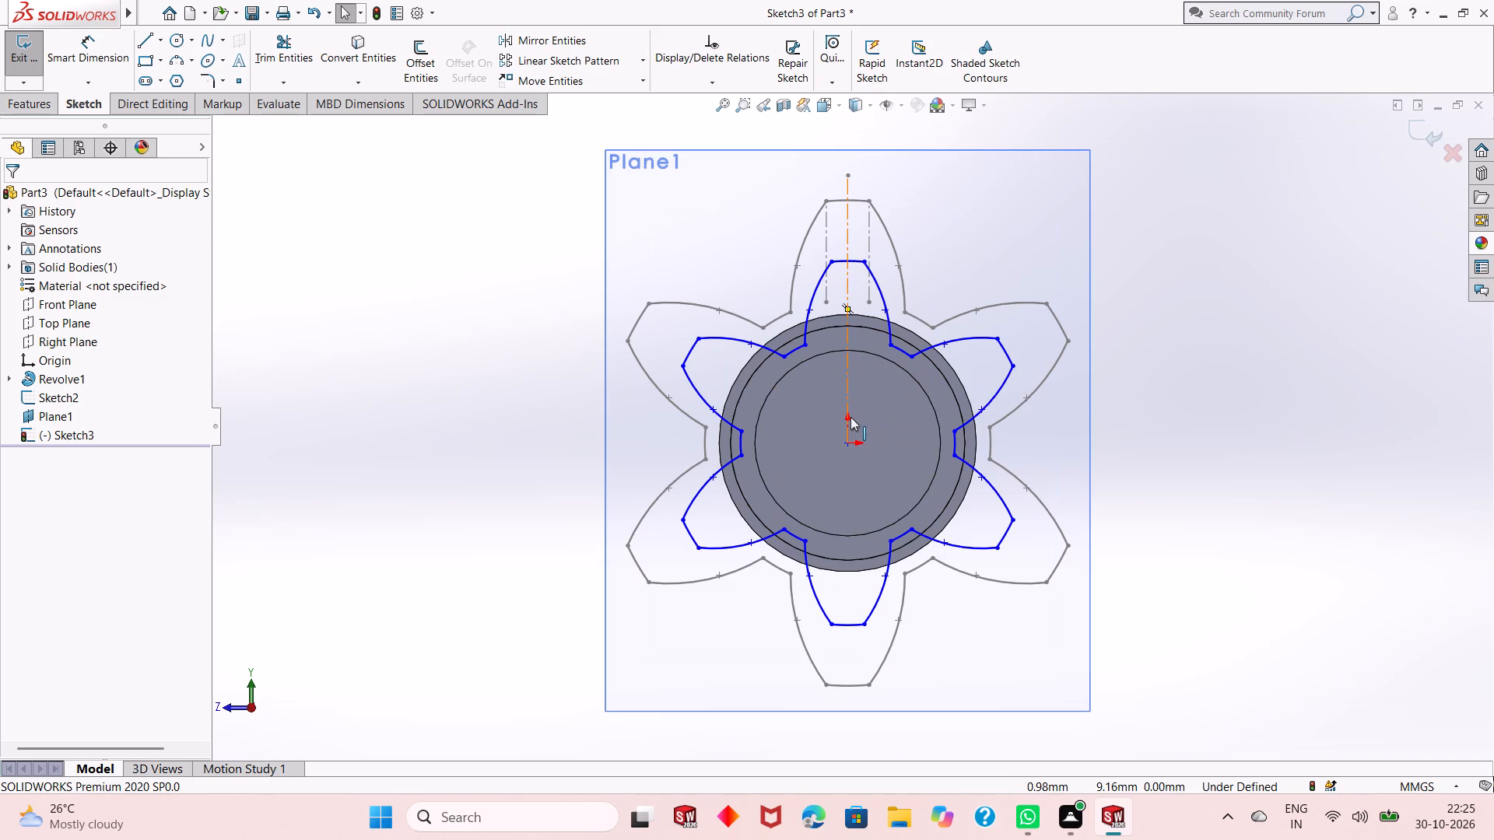
{"action": "scroll", "coordinate": [850, 417], "scroll_direction": "down", "scroll_amount": 2}
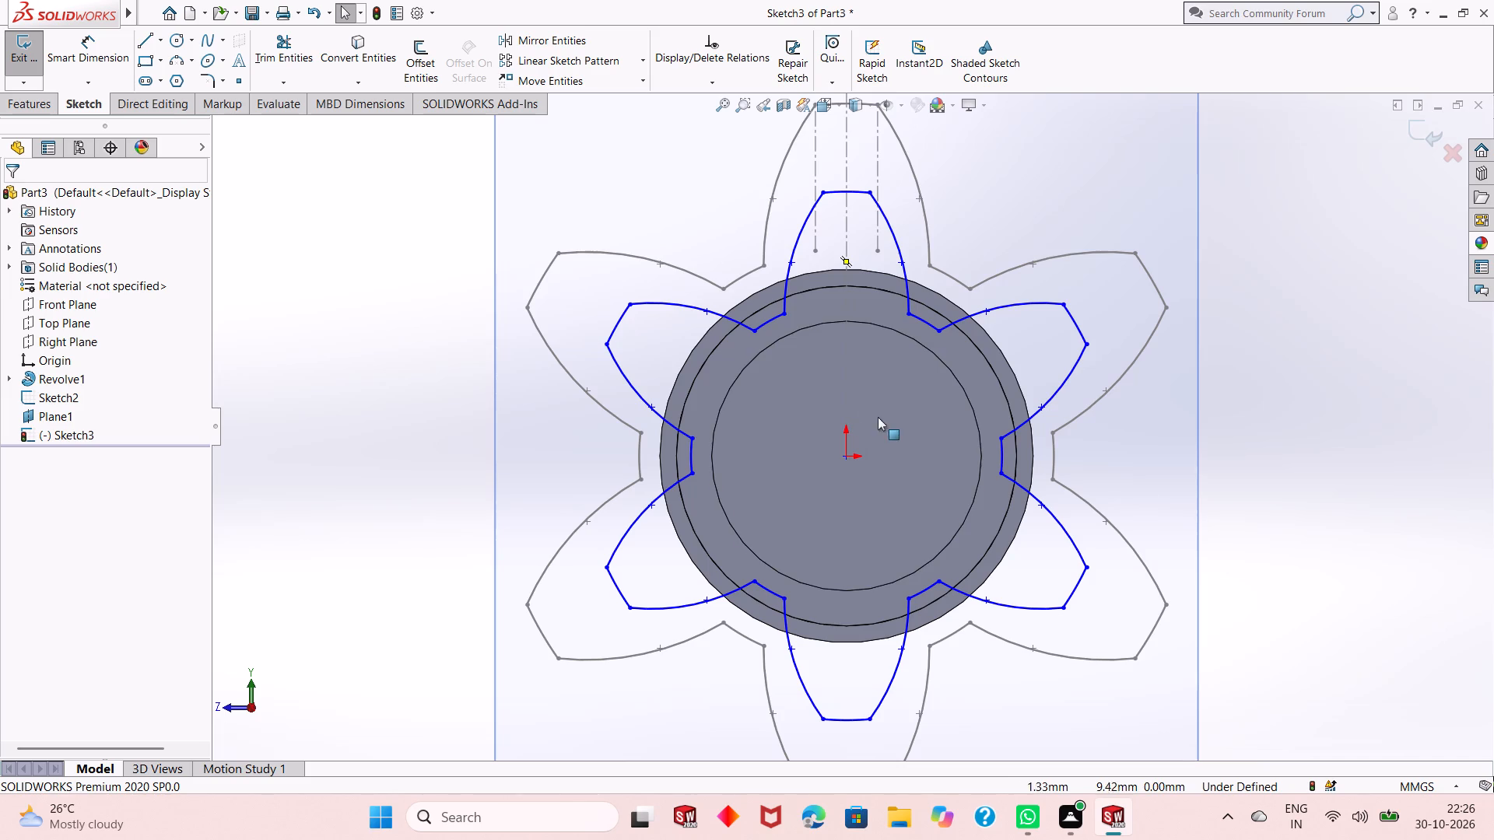
{"action": "scroll", "coordinate": [963, 416], "scroll_direction": "up", "scroll_amount": 3}
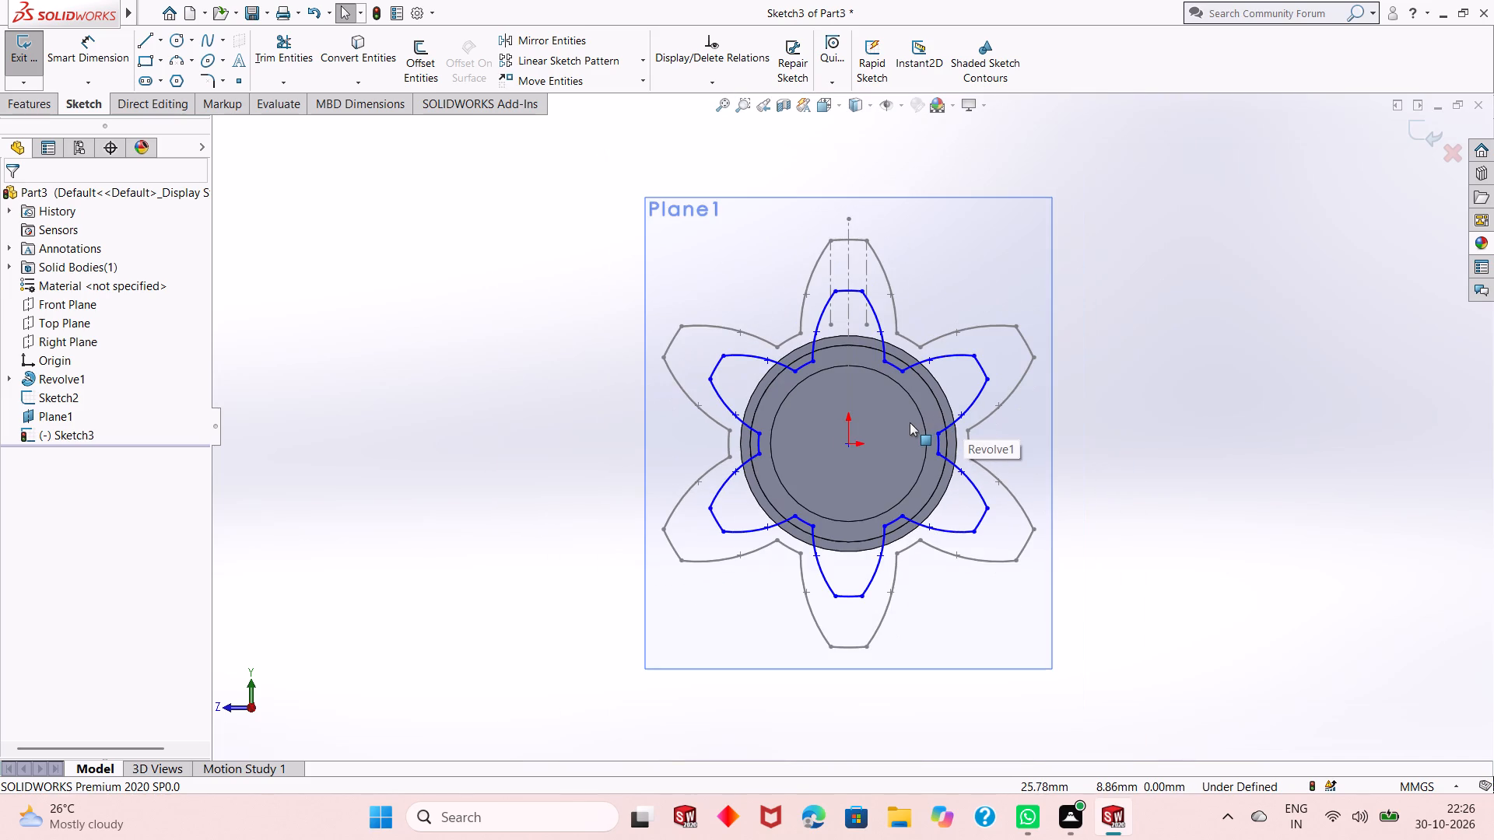
Undo the scaling of the six-tooth profile on Plane1 and clear the selection.
{"action": "key", "text": "Escape"}
{"action": "key", "text": "ctrl+z"}
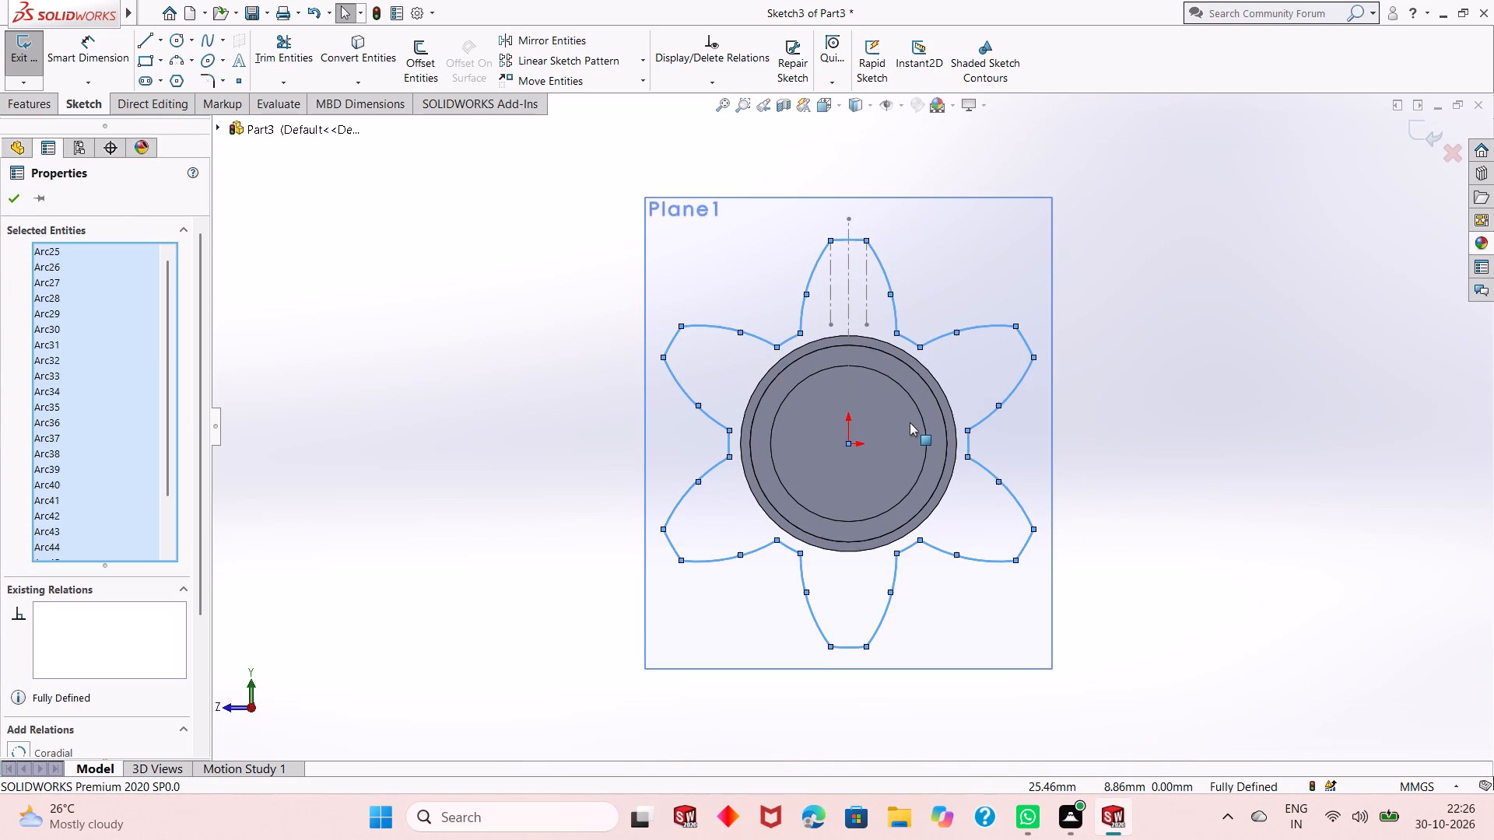
{"action": "key", "text": "Escape"}
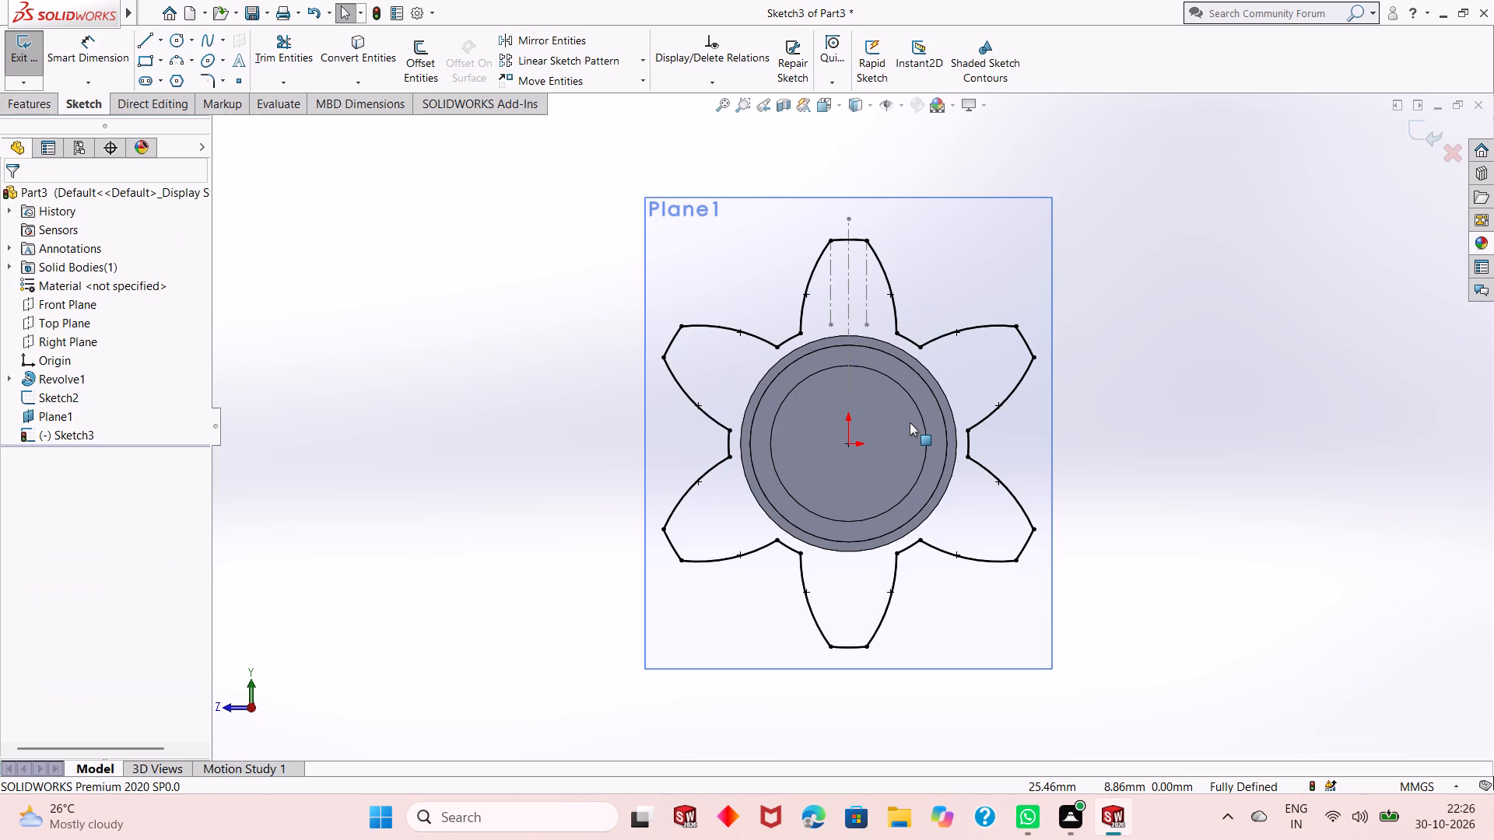
Start Scale Entities again for the full-size six-tooth profile on Plane1.
{"action": "scroll", "coordinate": [910, 423], "scroll_direction": "up", "scroll_amount": 1}
{"action": "middle_click_drag", "start_coordinate": [903, 431], "coordinate": [723, 518]}
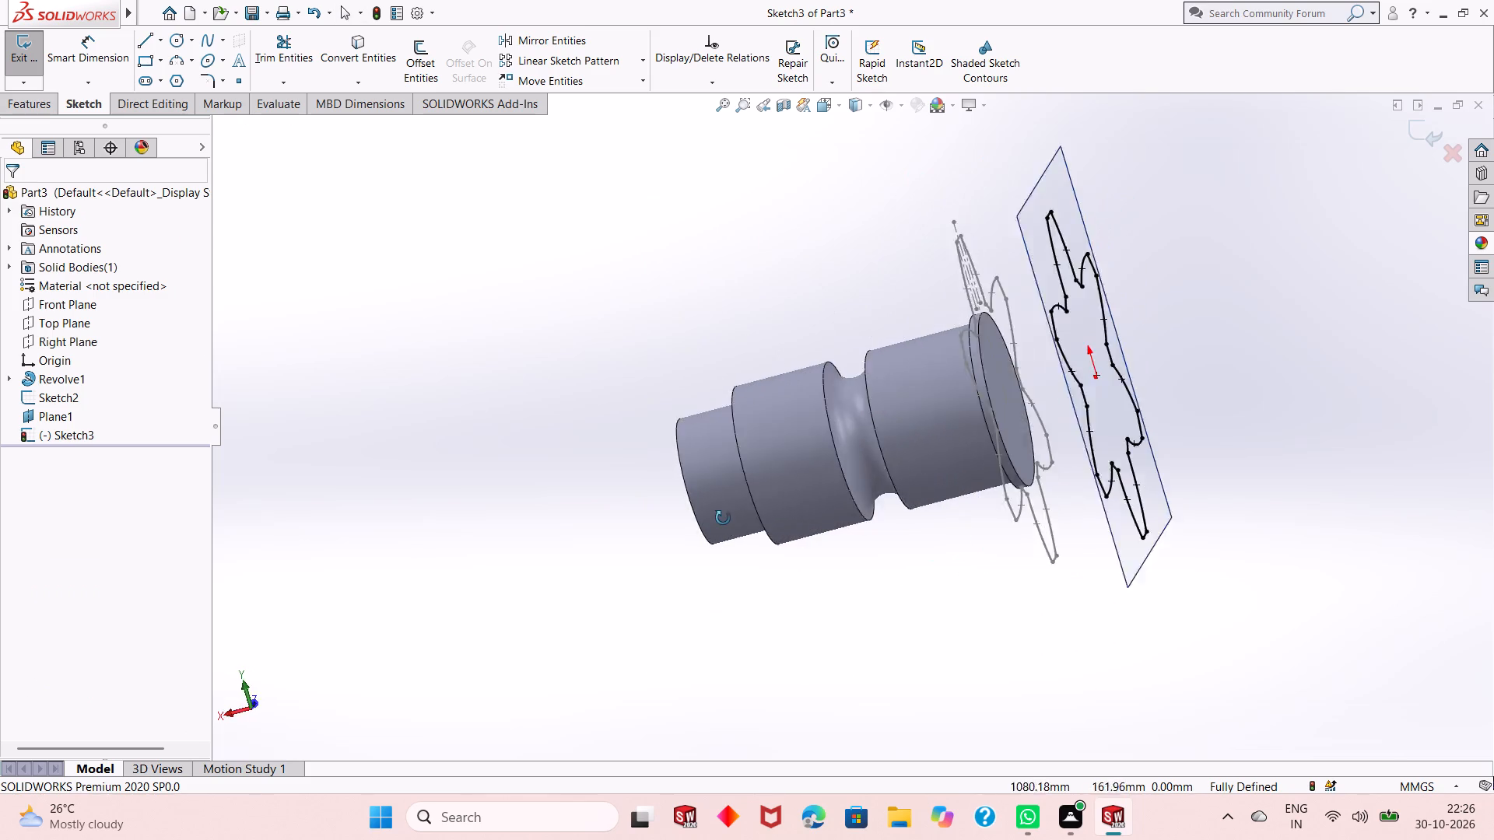
{"action": "middle_click_drag", "start_coordinate": [723, 518], "coordinate": [524, 669]}
{"action": "scroll", "coordinate": [731, 538], "scroll_direction": "up", "scroll_amount": 1}
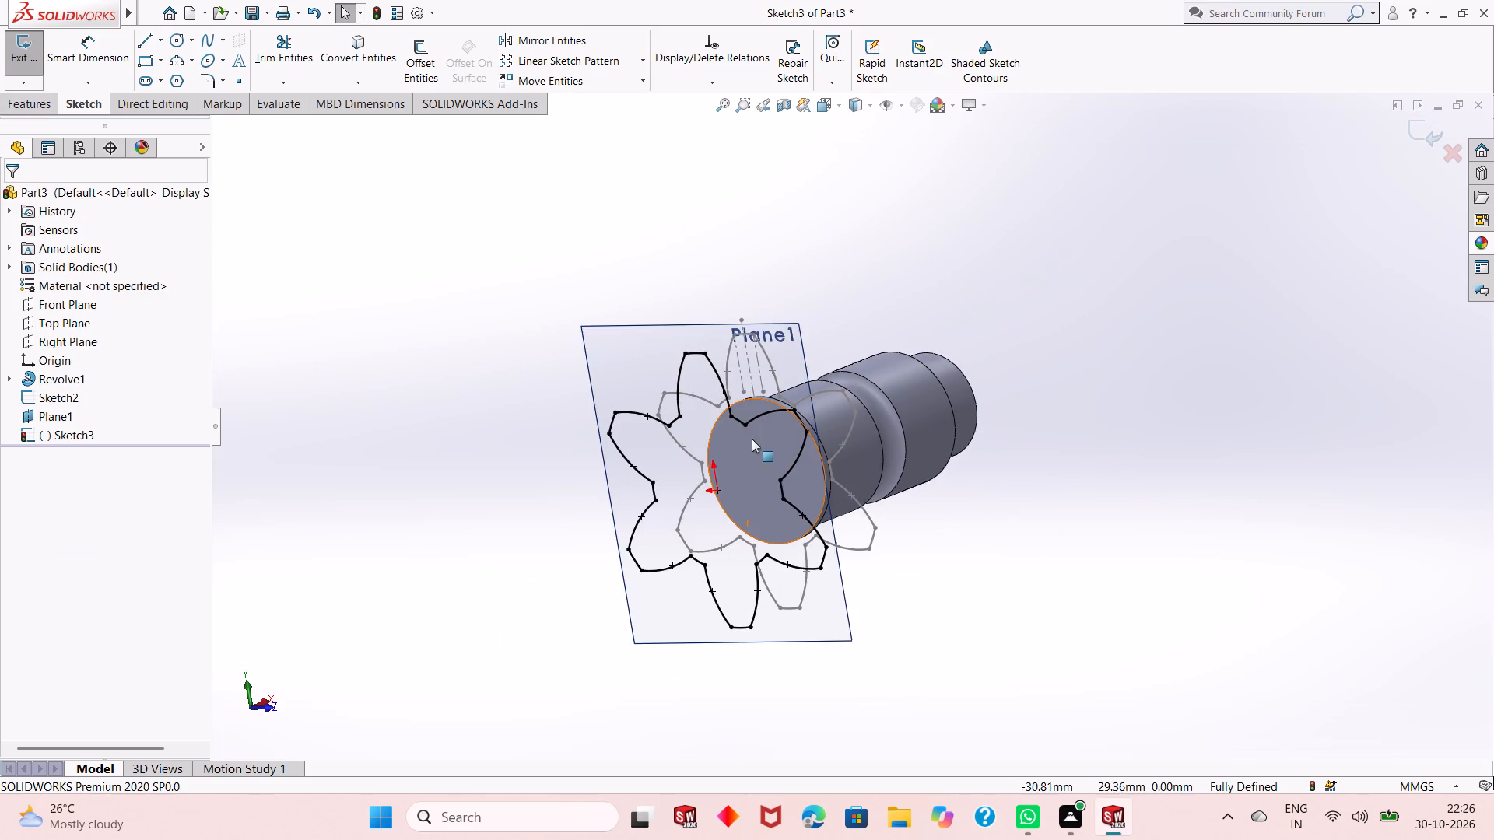
{"action": "middle_click_drag", "start_coordinate": [753, 447], "coordinate": [816, 443]}
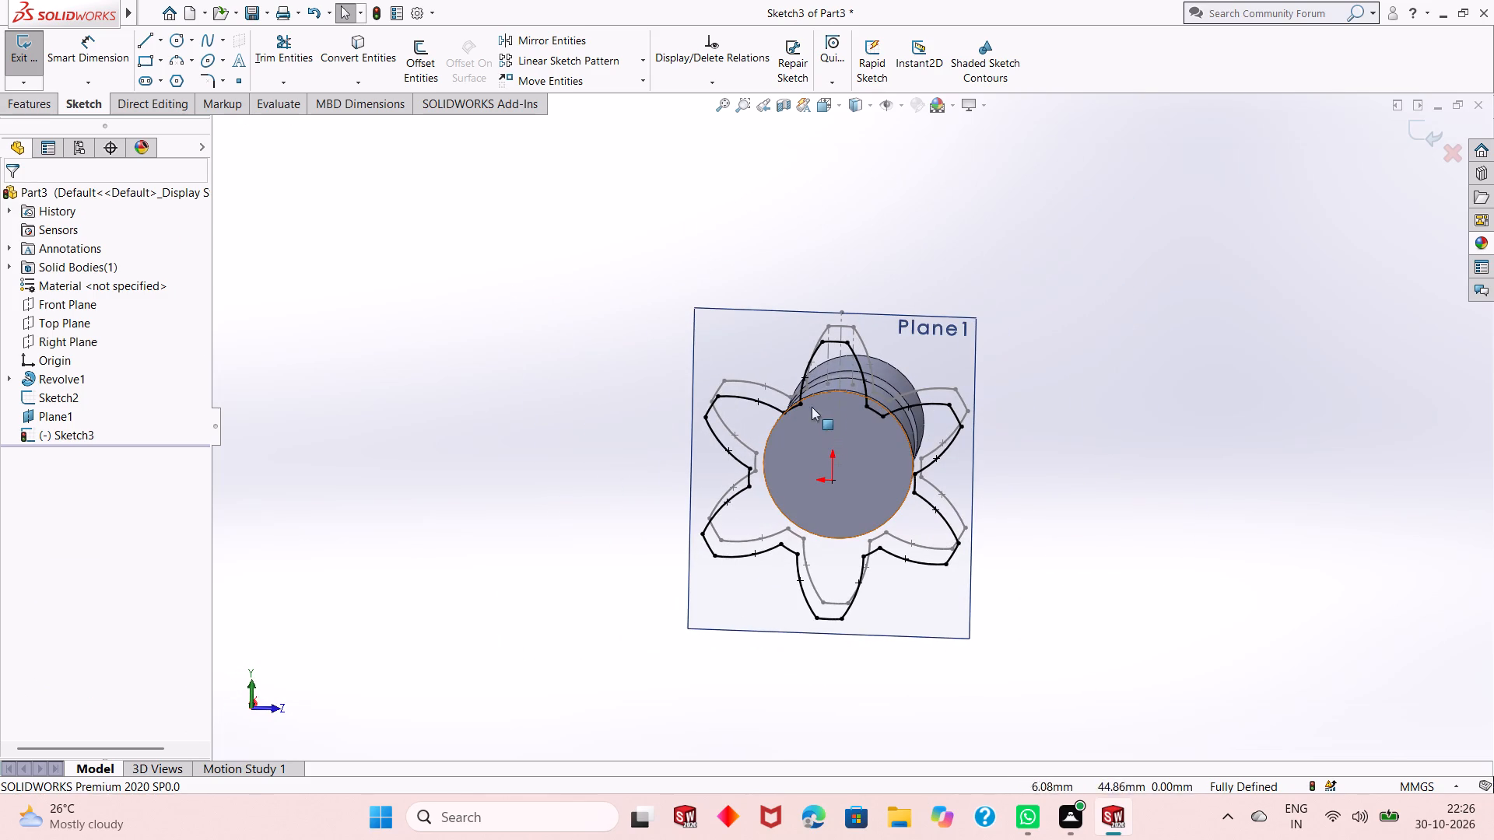
{"action": "middle_click_drag", "start_coordinate": [776, 410], "coordinate": [773, 357]}
{"action": "left_click", "coordinate": [644, 80]}
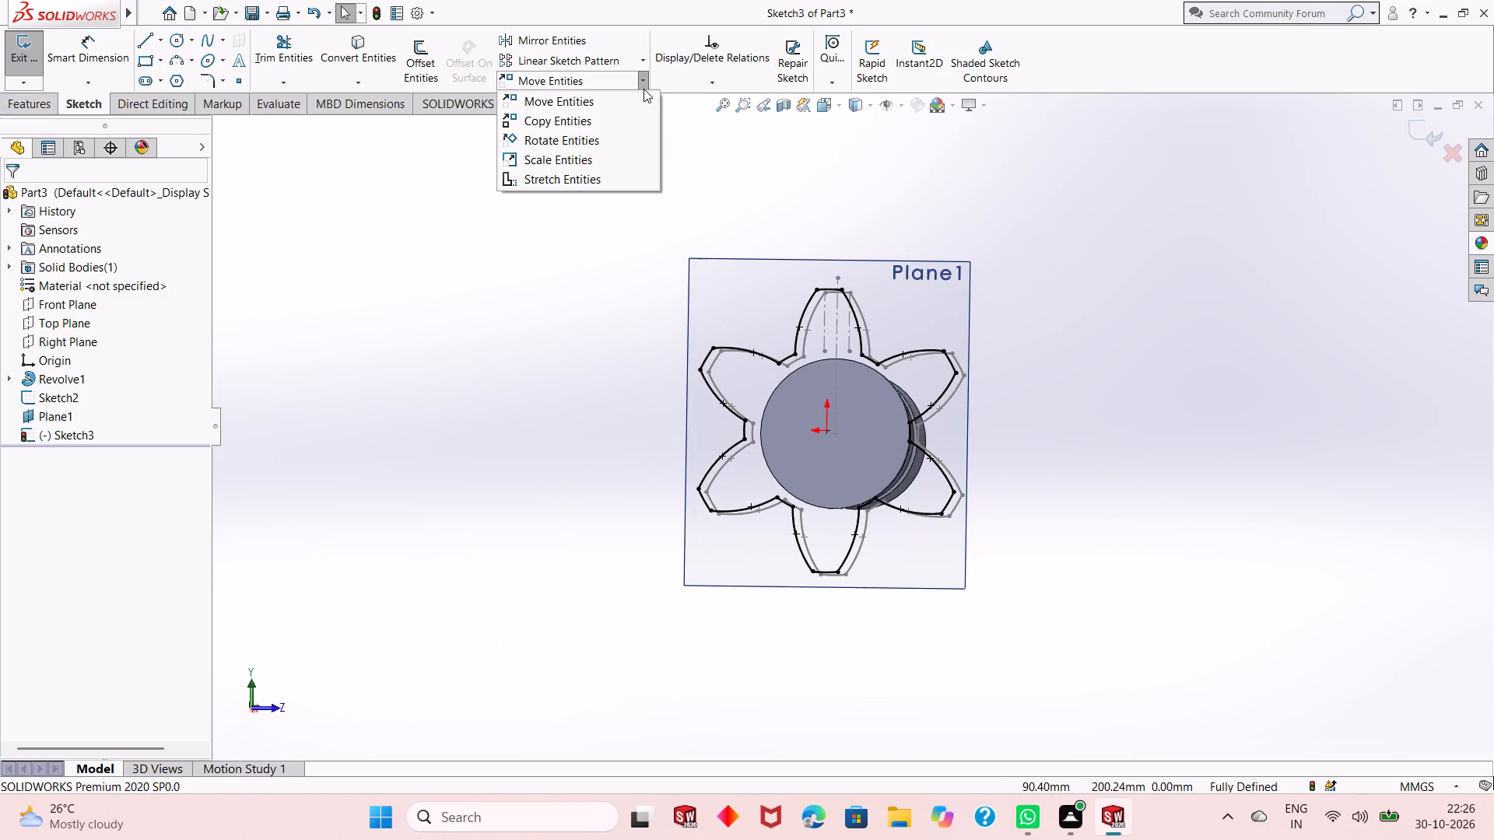
{"action": "left_click", "coordinate": [619, 157]}
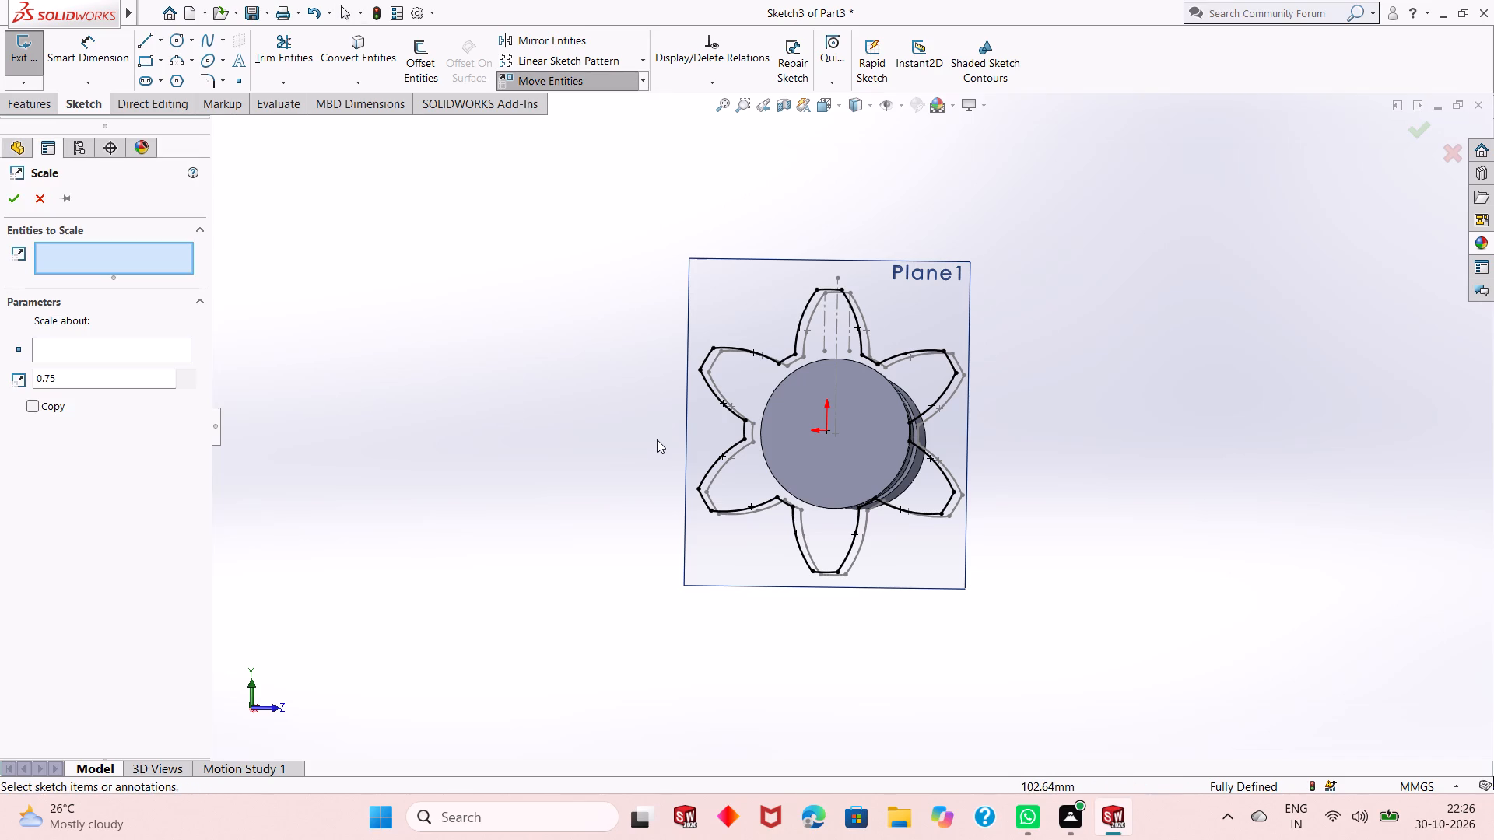
{"action": "key", "text": "ctrl+8"}
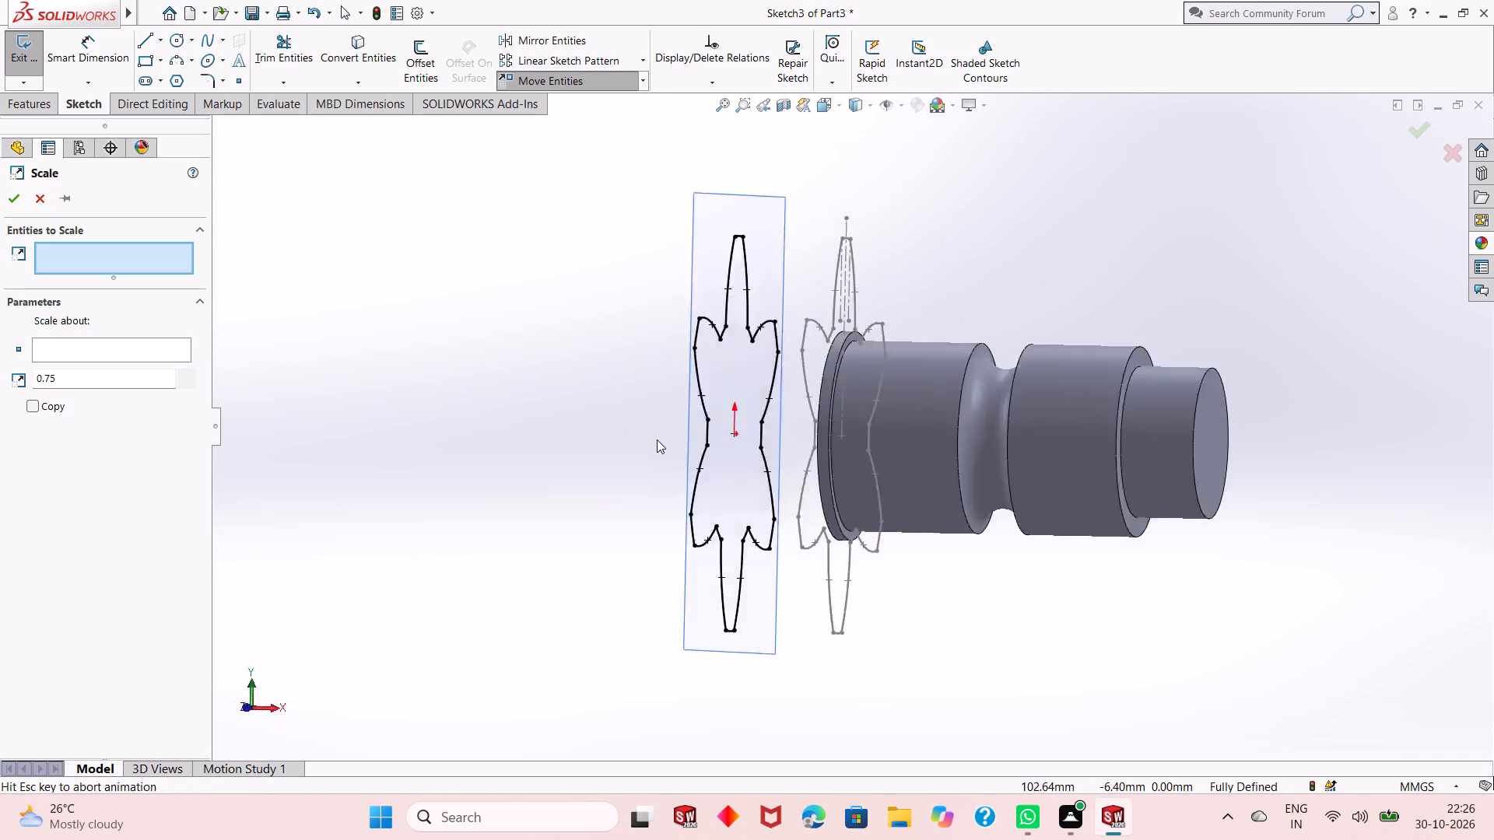
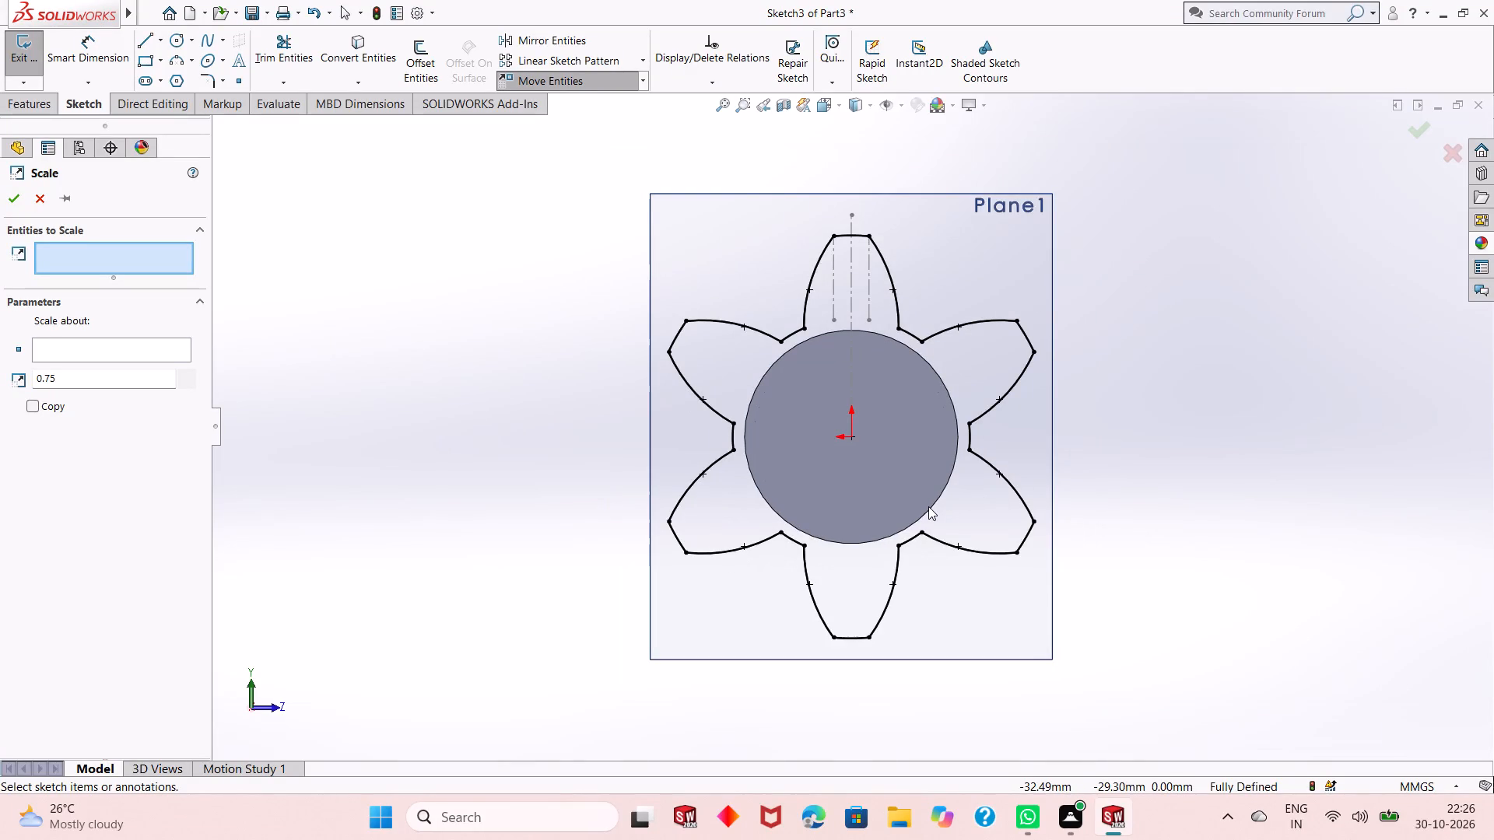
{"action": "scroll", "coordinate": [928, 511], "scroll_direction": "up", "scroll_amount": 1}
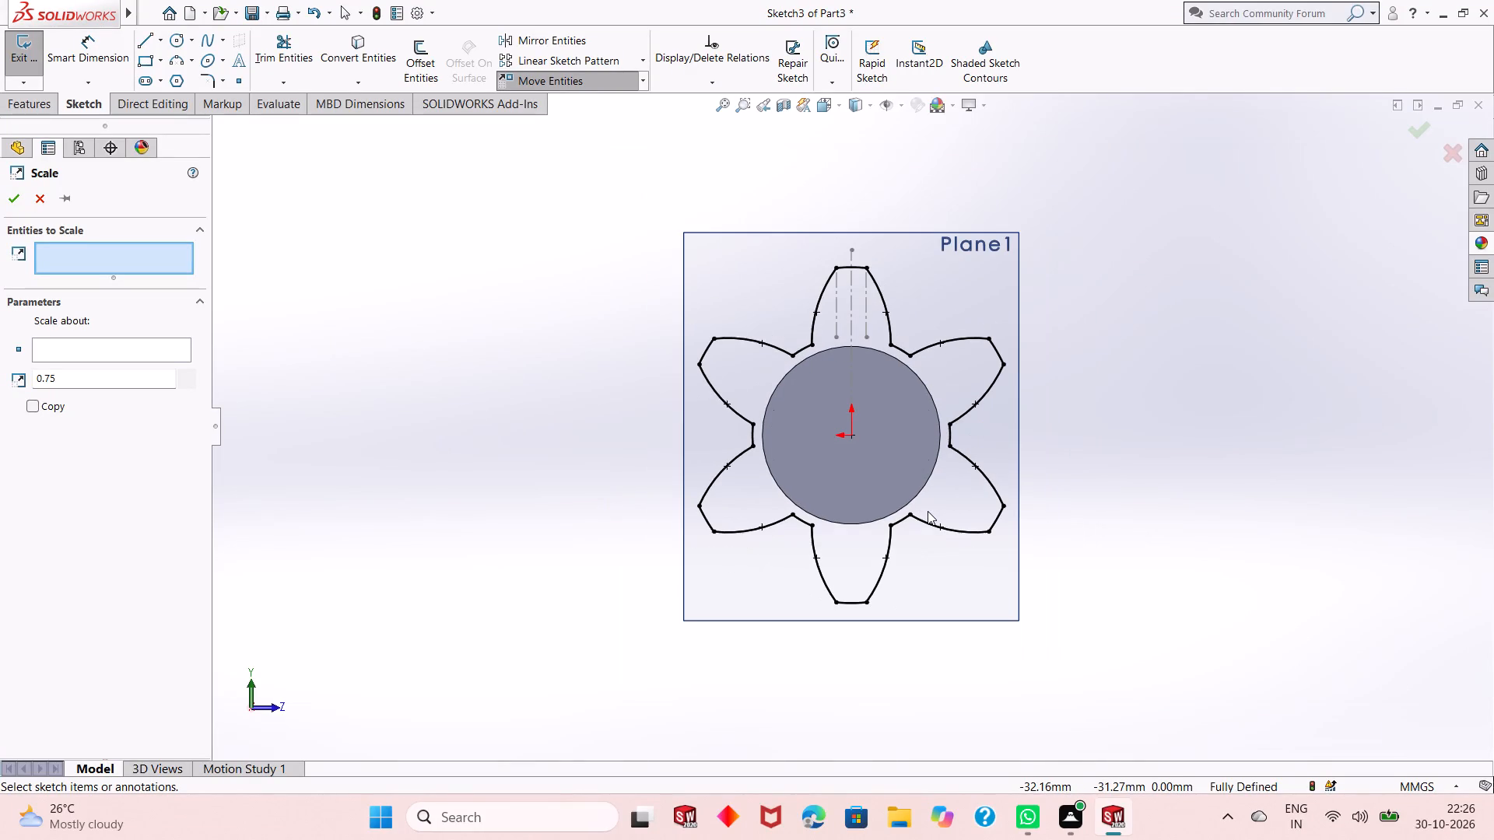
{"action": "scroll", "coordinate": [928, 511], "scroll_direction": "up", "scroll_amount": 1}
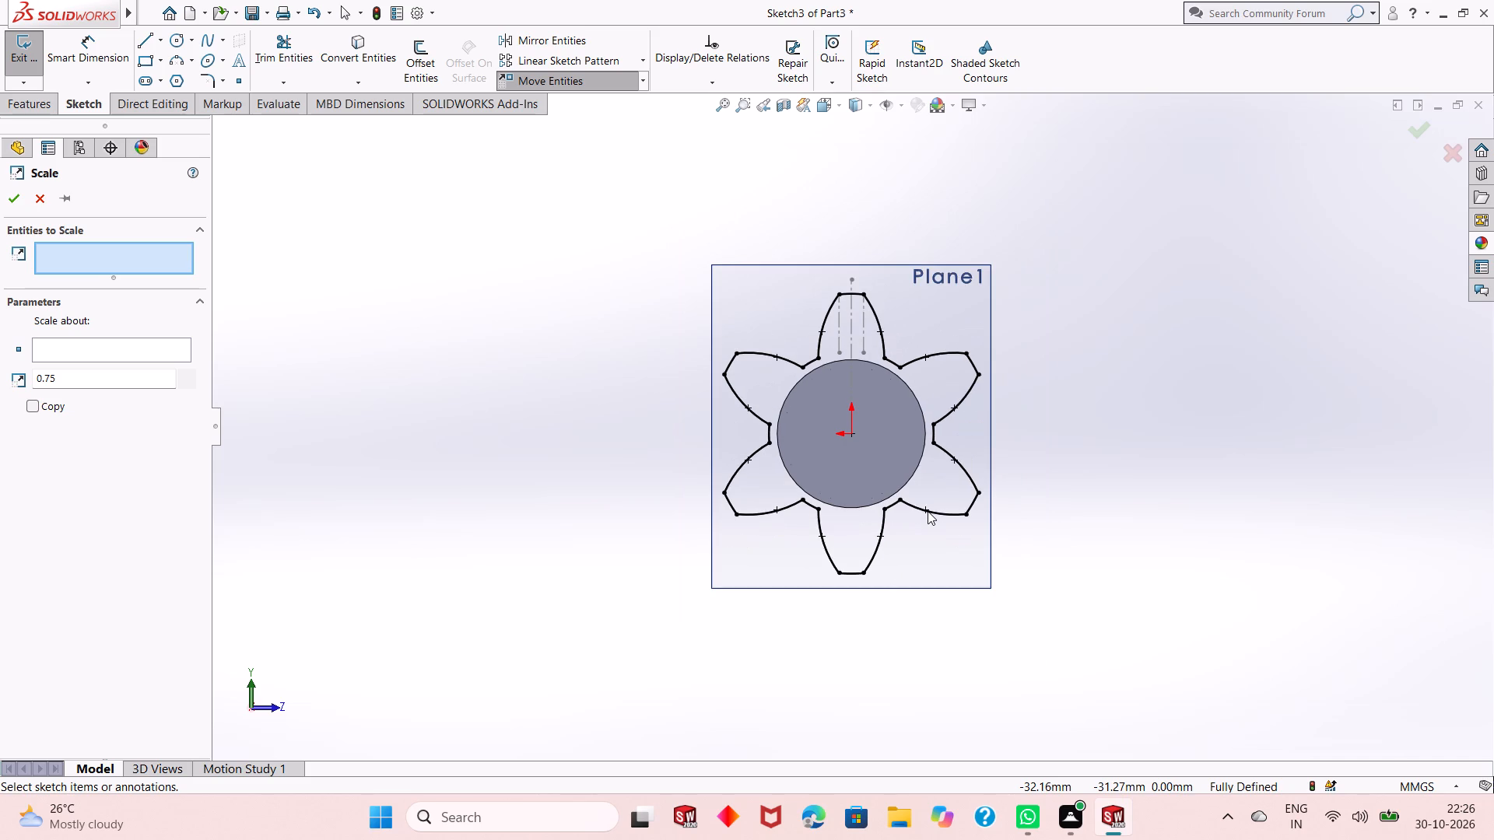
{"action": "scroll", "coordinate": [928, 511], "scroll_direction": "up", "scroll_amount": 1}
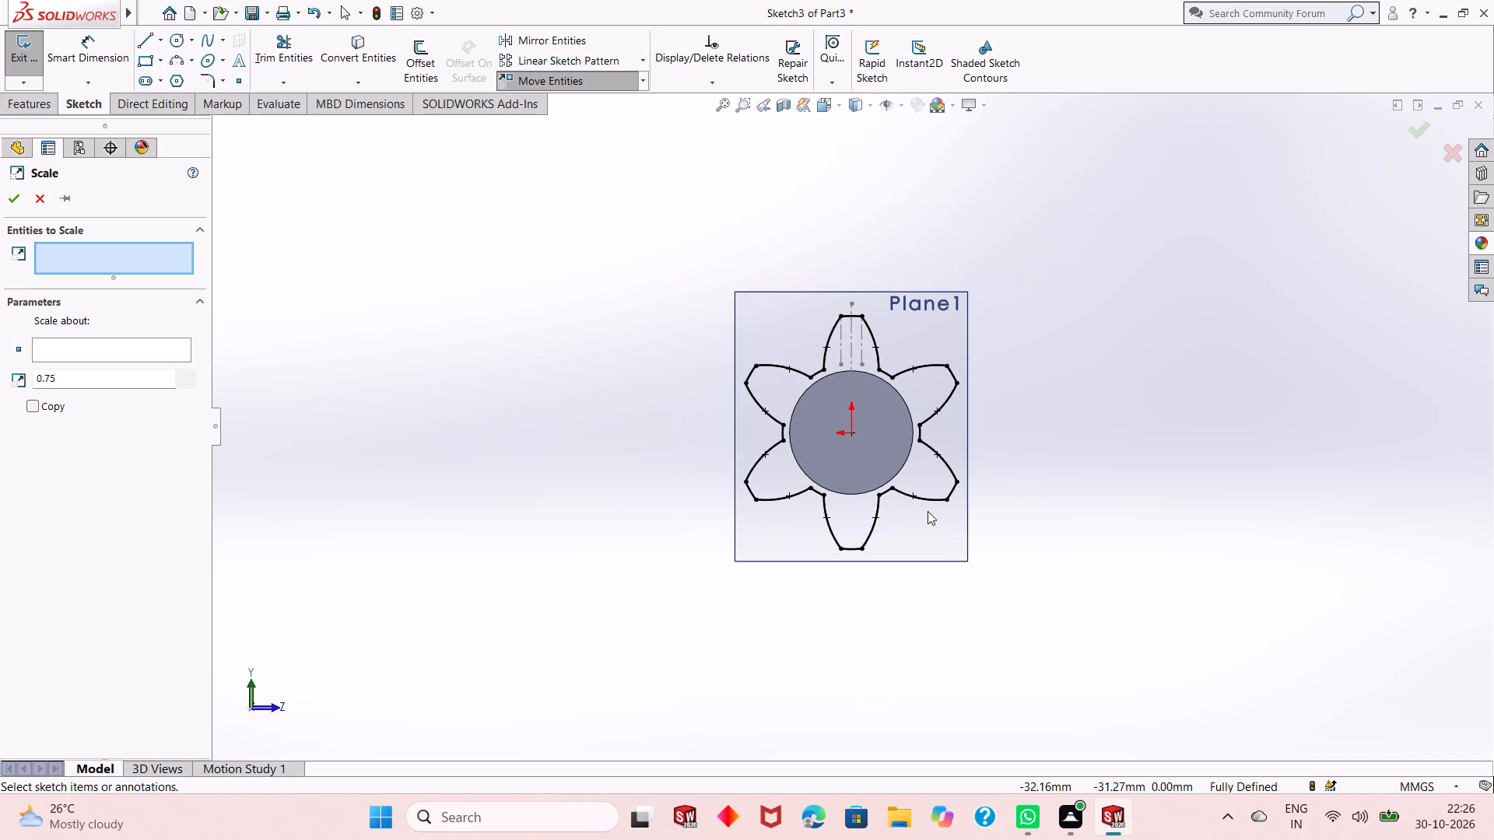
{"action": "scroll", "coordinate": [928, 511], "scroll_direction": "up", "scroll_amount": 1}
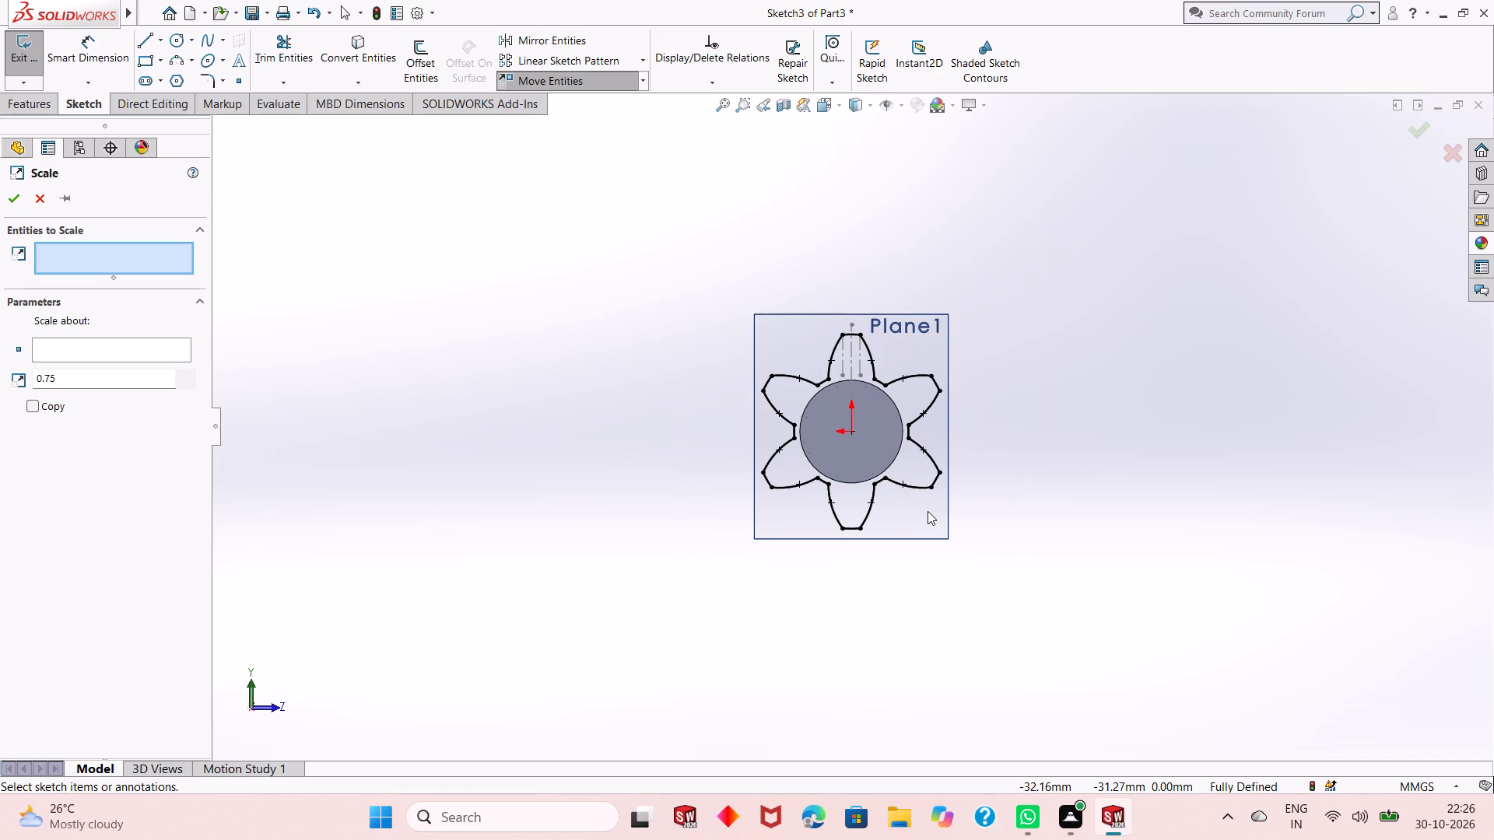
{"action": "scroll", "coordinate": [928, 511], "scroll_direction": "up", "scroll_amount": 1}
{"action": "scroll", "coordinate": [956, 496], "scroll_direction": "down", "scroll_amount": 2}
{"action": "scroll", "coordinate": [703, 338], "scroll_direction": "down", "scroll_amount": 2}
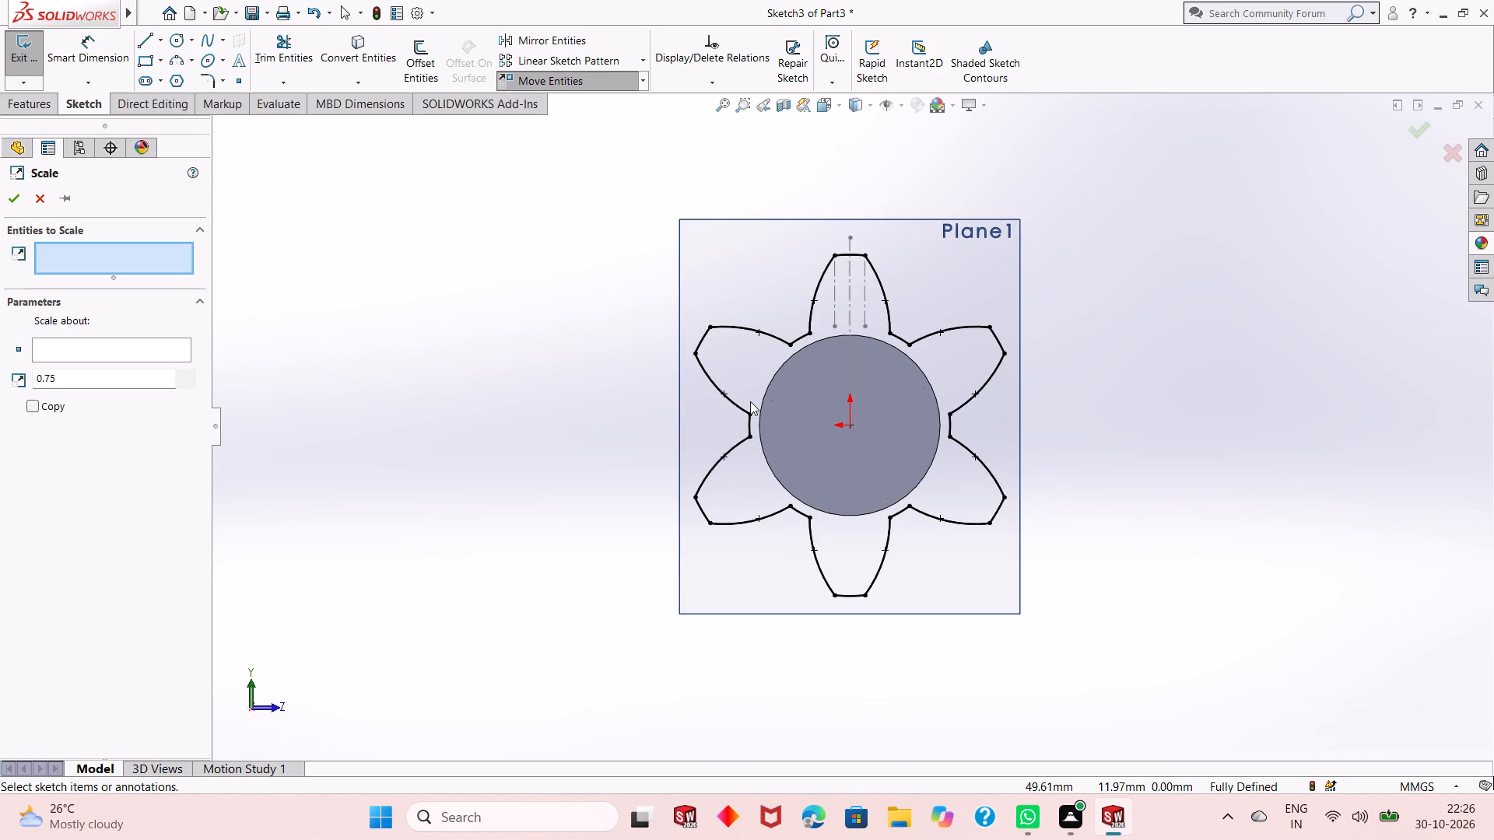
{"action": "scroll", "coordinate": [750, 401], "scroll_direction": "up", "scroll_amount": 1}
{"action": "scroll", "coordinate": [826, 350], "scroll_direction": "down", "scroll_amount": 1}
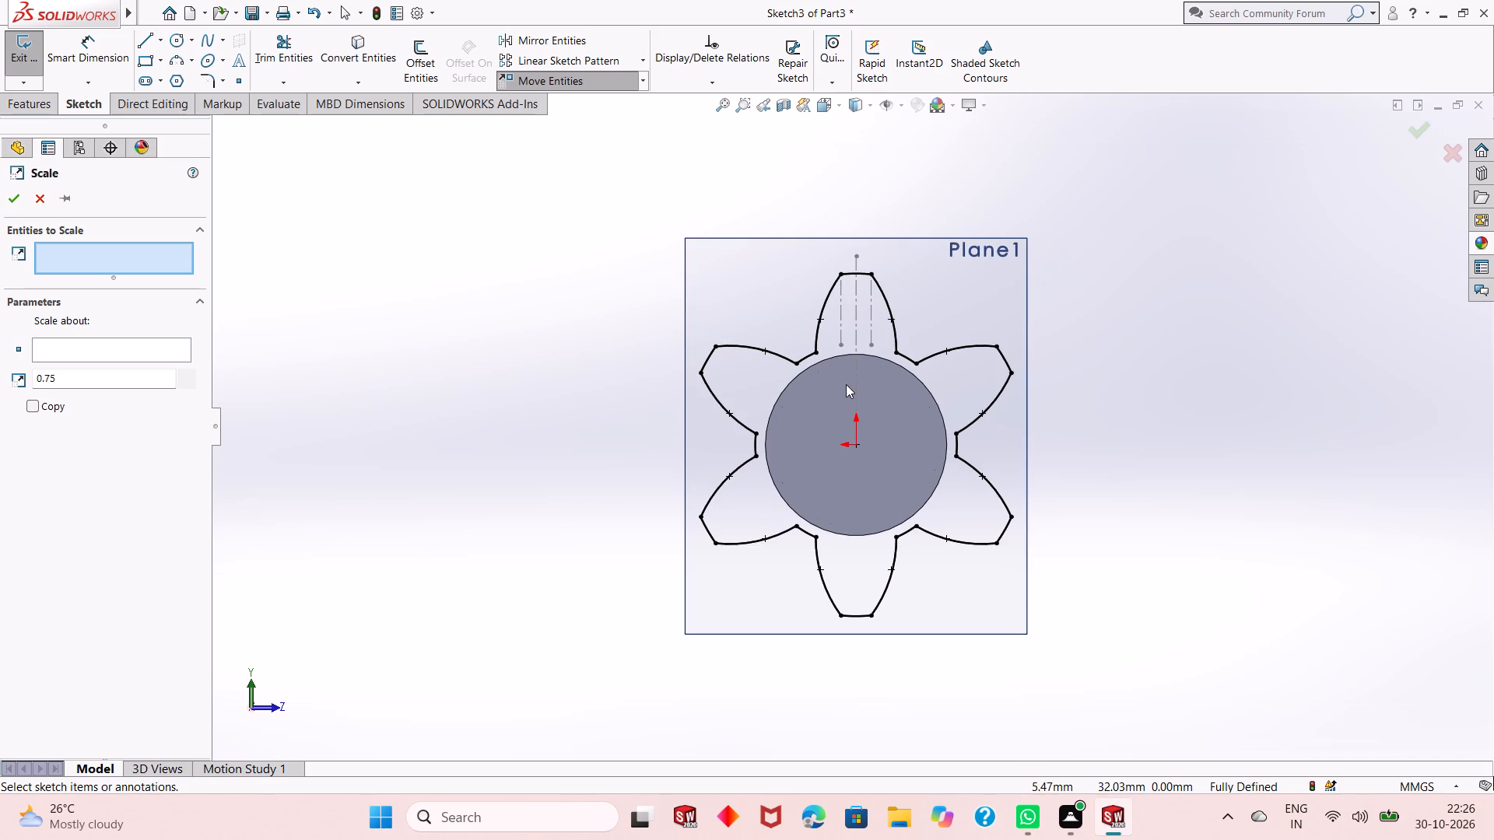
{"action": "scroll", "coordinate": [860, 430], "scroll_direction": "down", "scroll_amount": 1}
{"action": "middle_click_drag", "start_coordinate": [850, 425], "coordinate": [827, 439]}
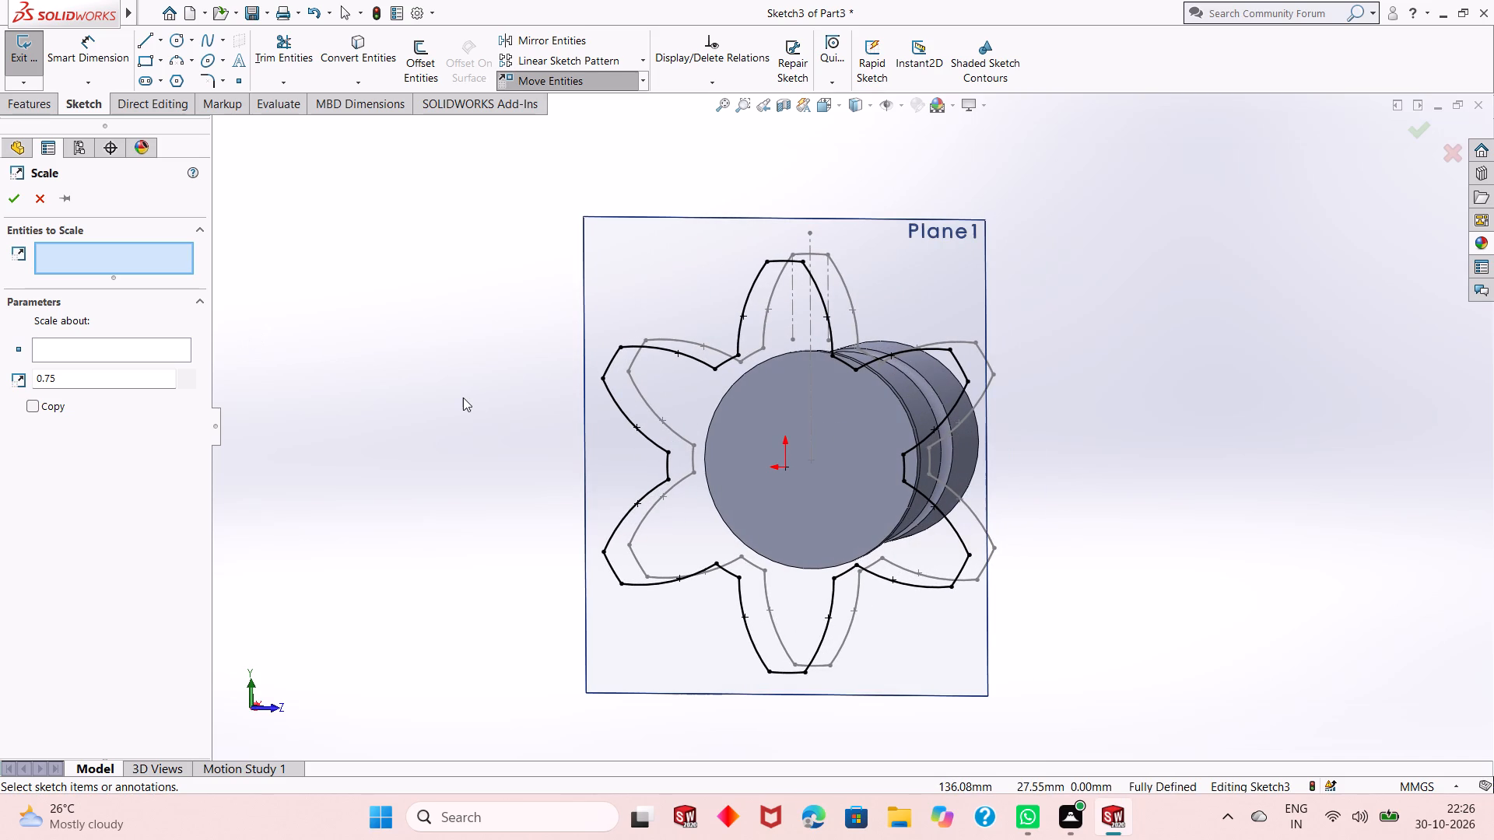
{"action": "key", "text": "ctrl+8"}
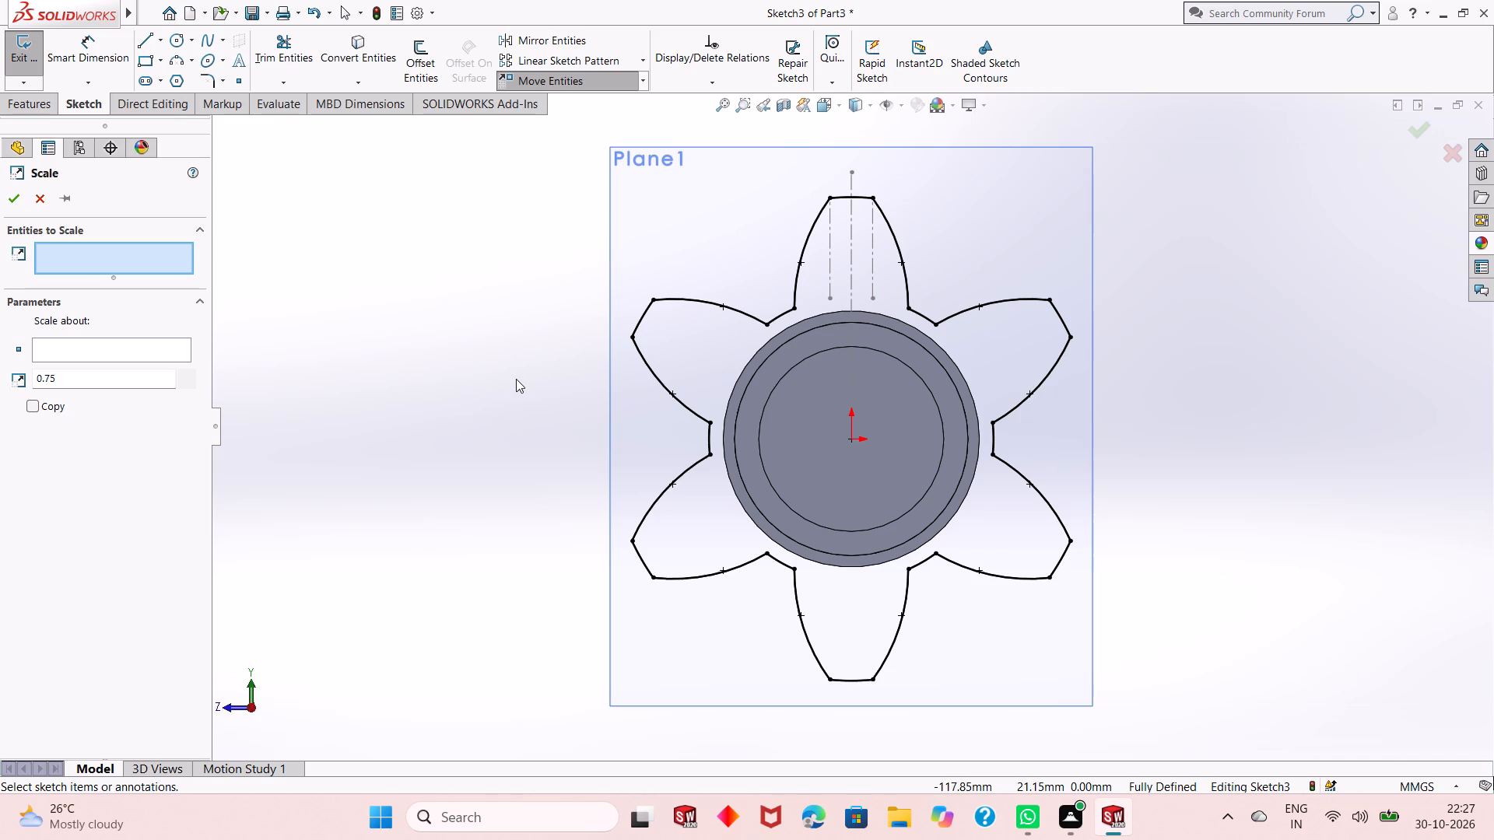
Scale the full-size six-tooth profile on Plane1 about the origin by 0.75, without a copy, and close the sketch.
{"action": "scroll", "coordinate": [696, 426], "scroll_direction": "up", "scroll_amount": 3}
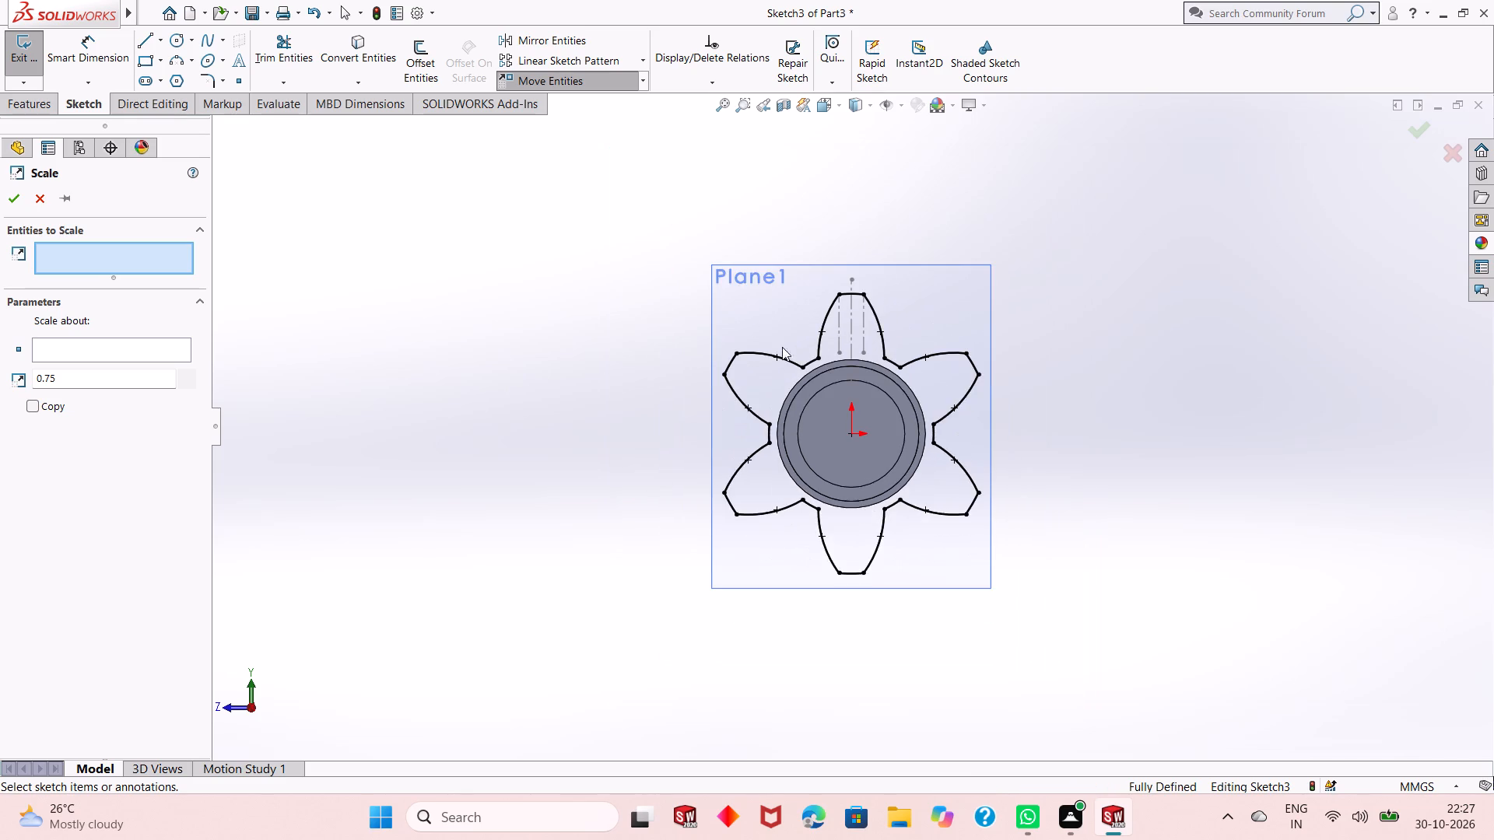
{"action": "scroll", "coordinate": [788, 331], "scroll_direction": "down", "scroll_amount": 1}
{"action": "left_click_drag", "start_coordinate": [1046, 240], "coordinate": [1046, 240]}
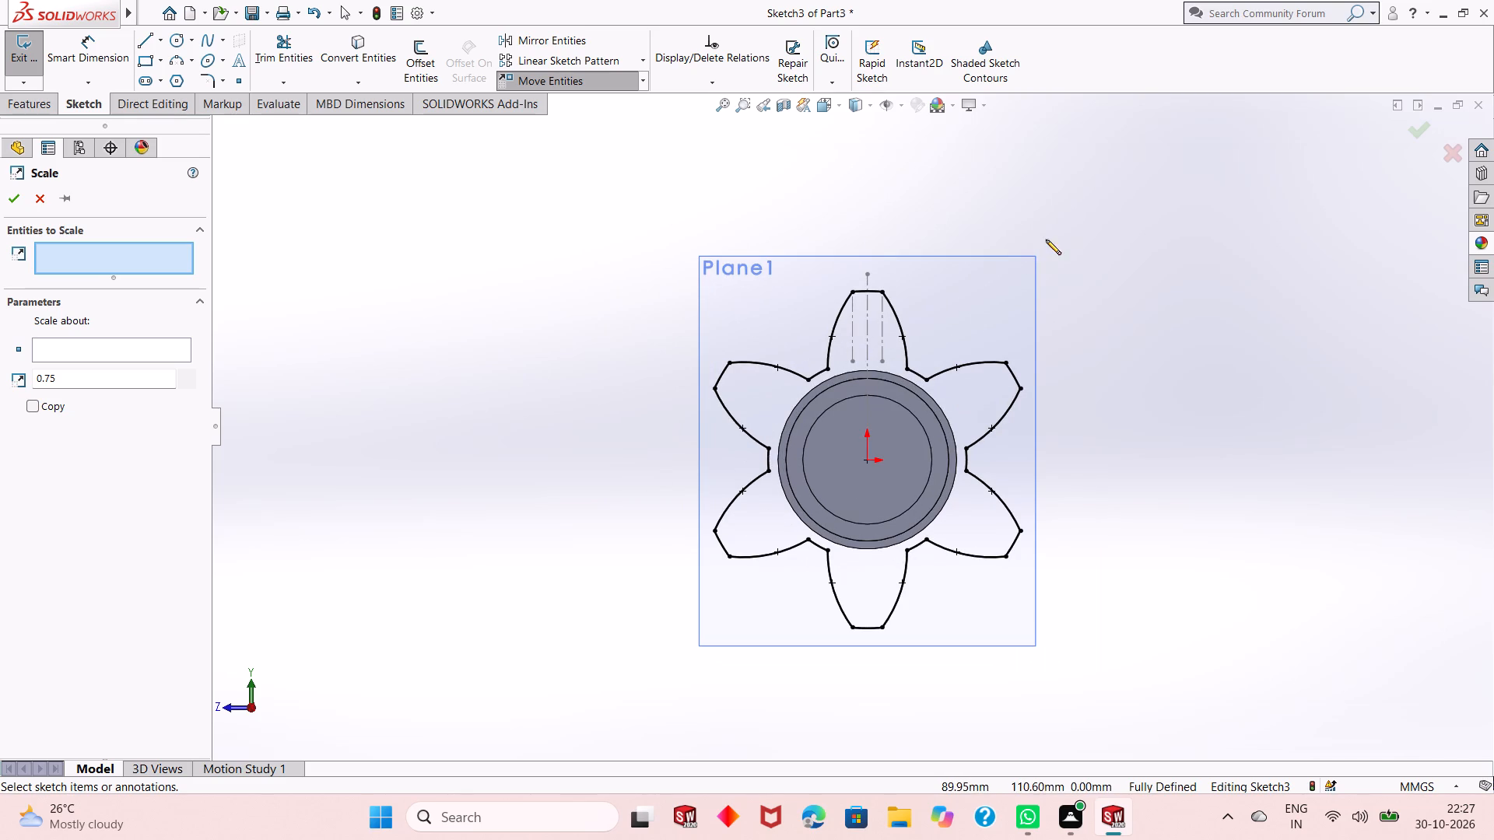
{"action": "left_click_drag", "start_coordinate": [1046, 240], "coordinate": [1058, 619]}
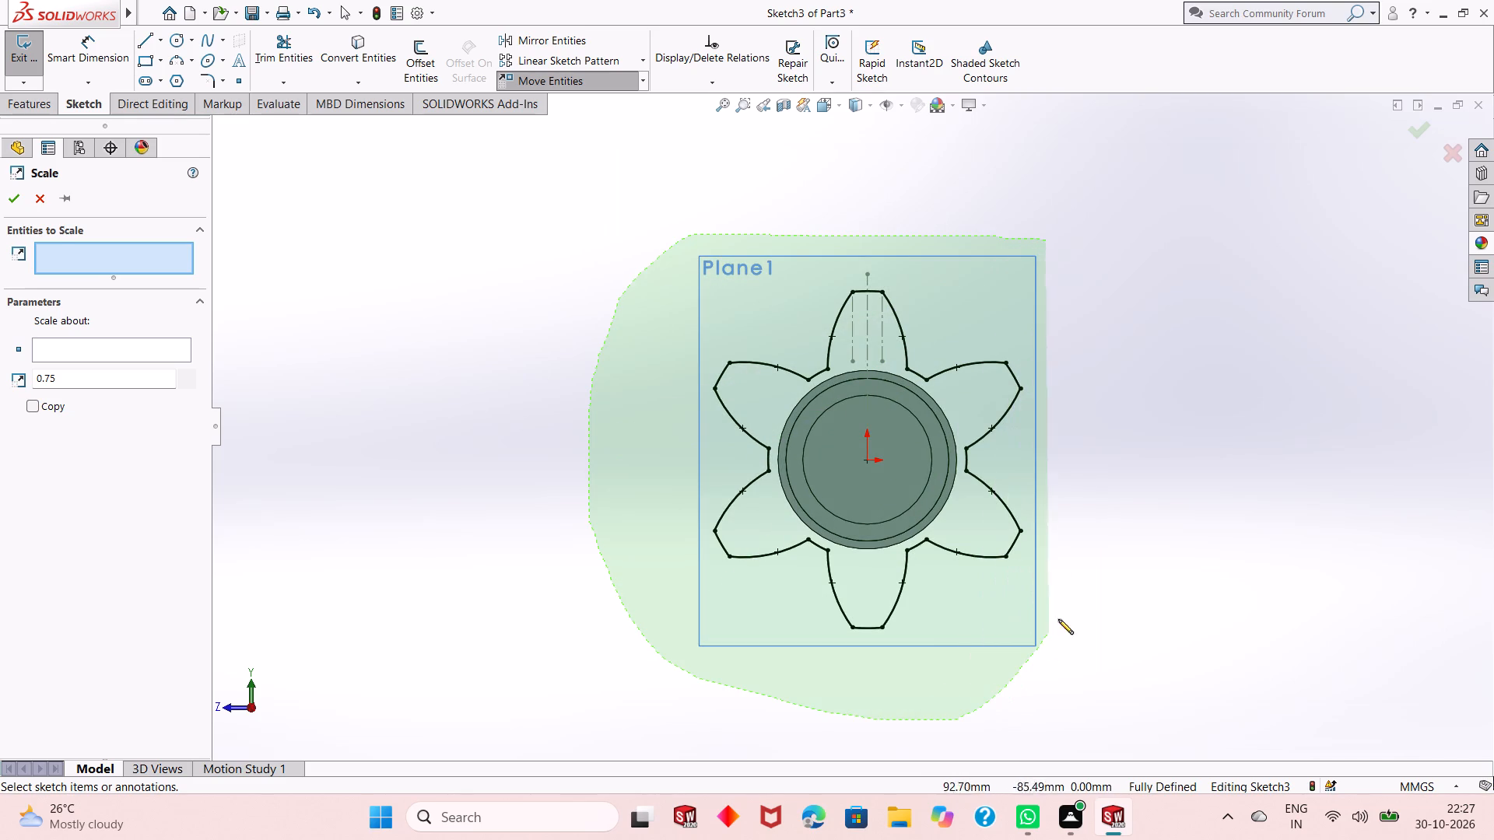
{"action": "left_click_drag", "start_coordinate": [1058, 619], "coordinate": [1097, 479]}
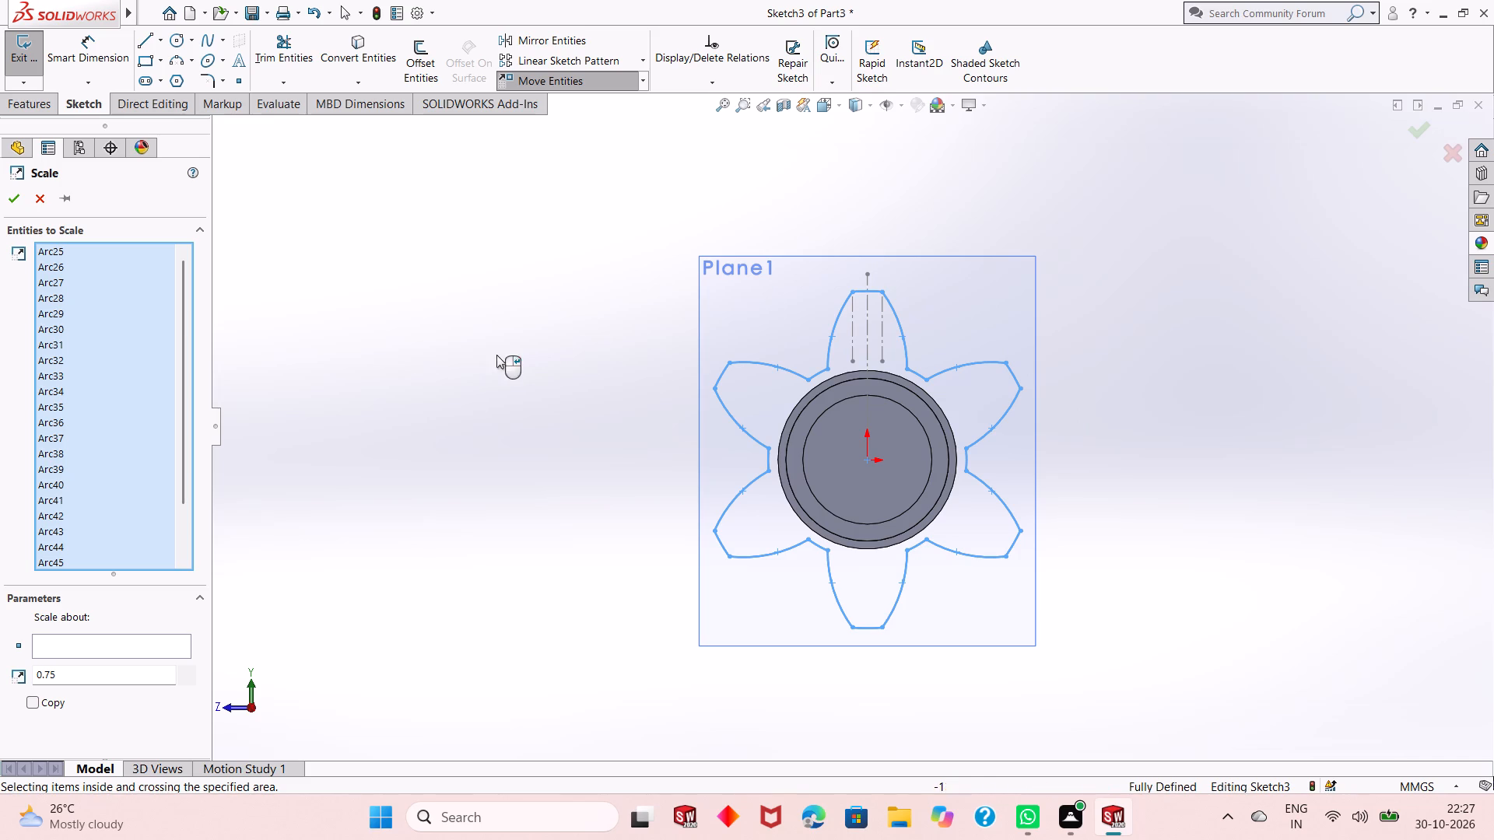
{"action": "left_click", "coordinate": [116, 644]}
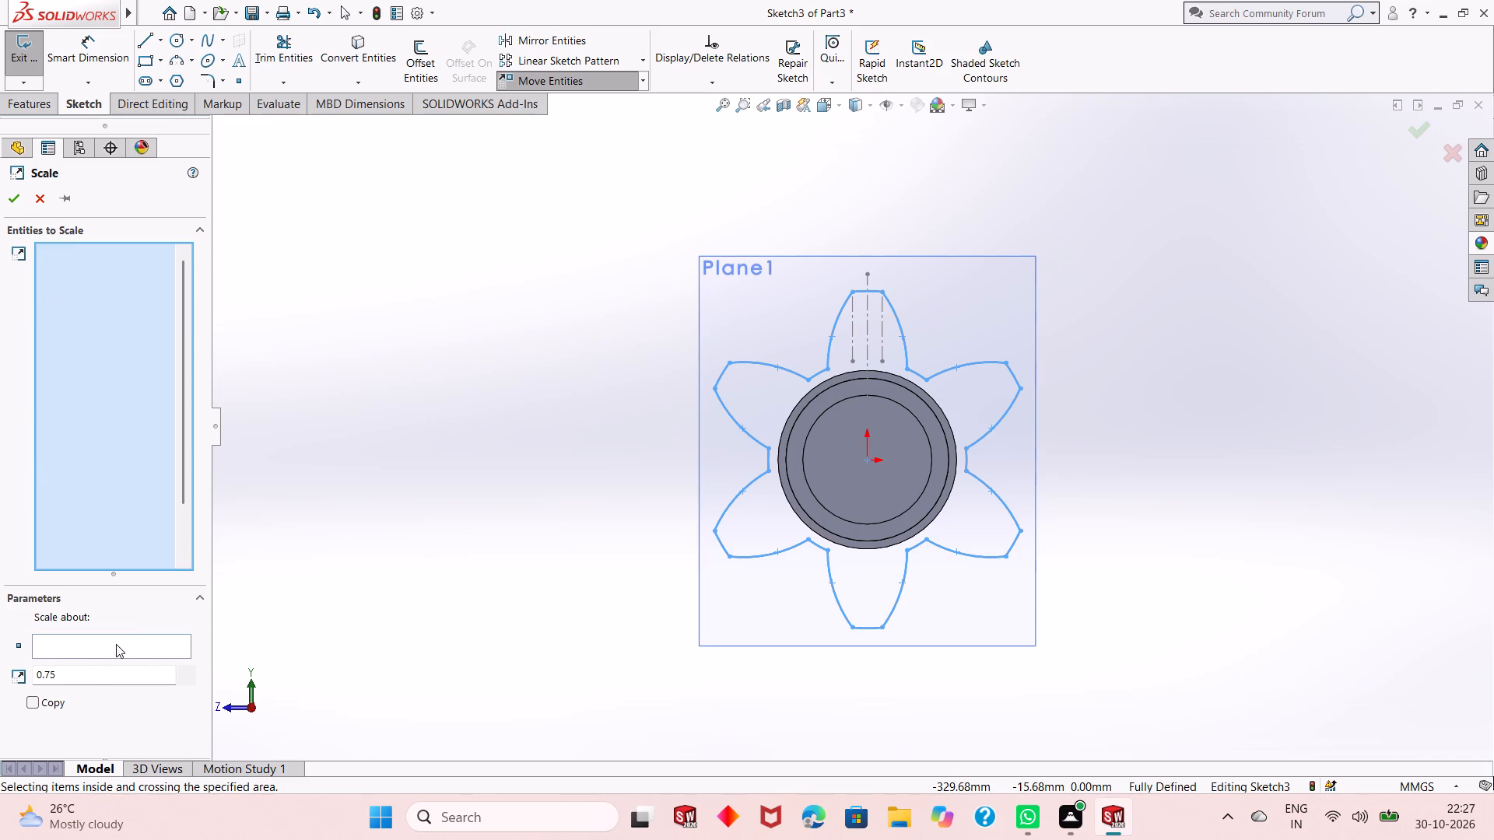
{"action": "left_click", "coordinate": [869, 461]}
{"action": "left_click", "coordinate": [18, 202]}
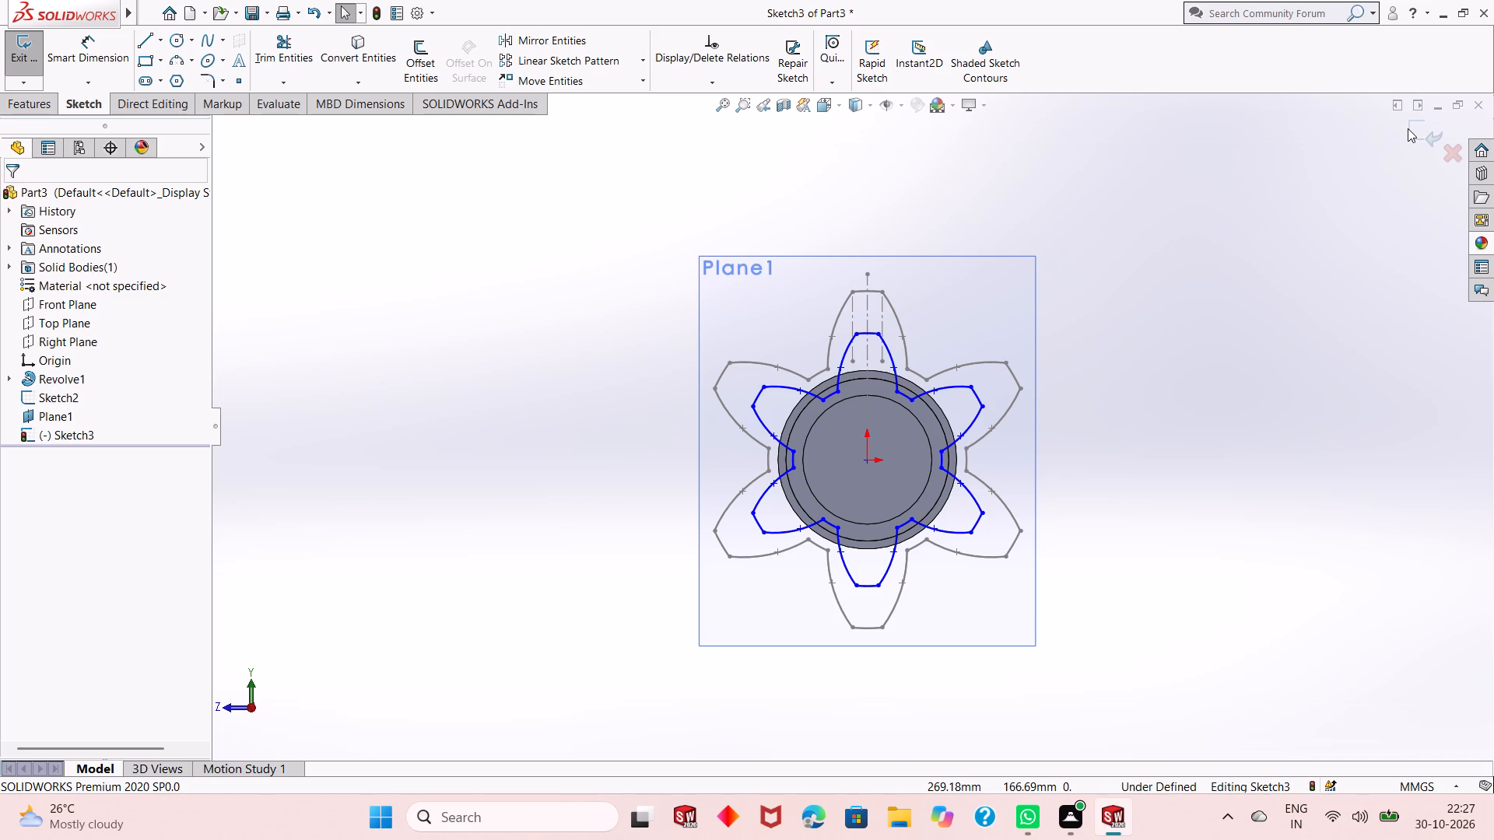
{"action": "left_click", "coordinate": [1408, 128]}
{"action": "scroll", "coordinate": [1019, 403], "scroll_direction": "up", "scroll_amount": 1}
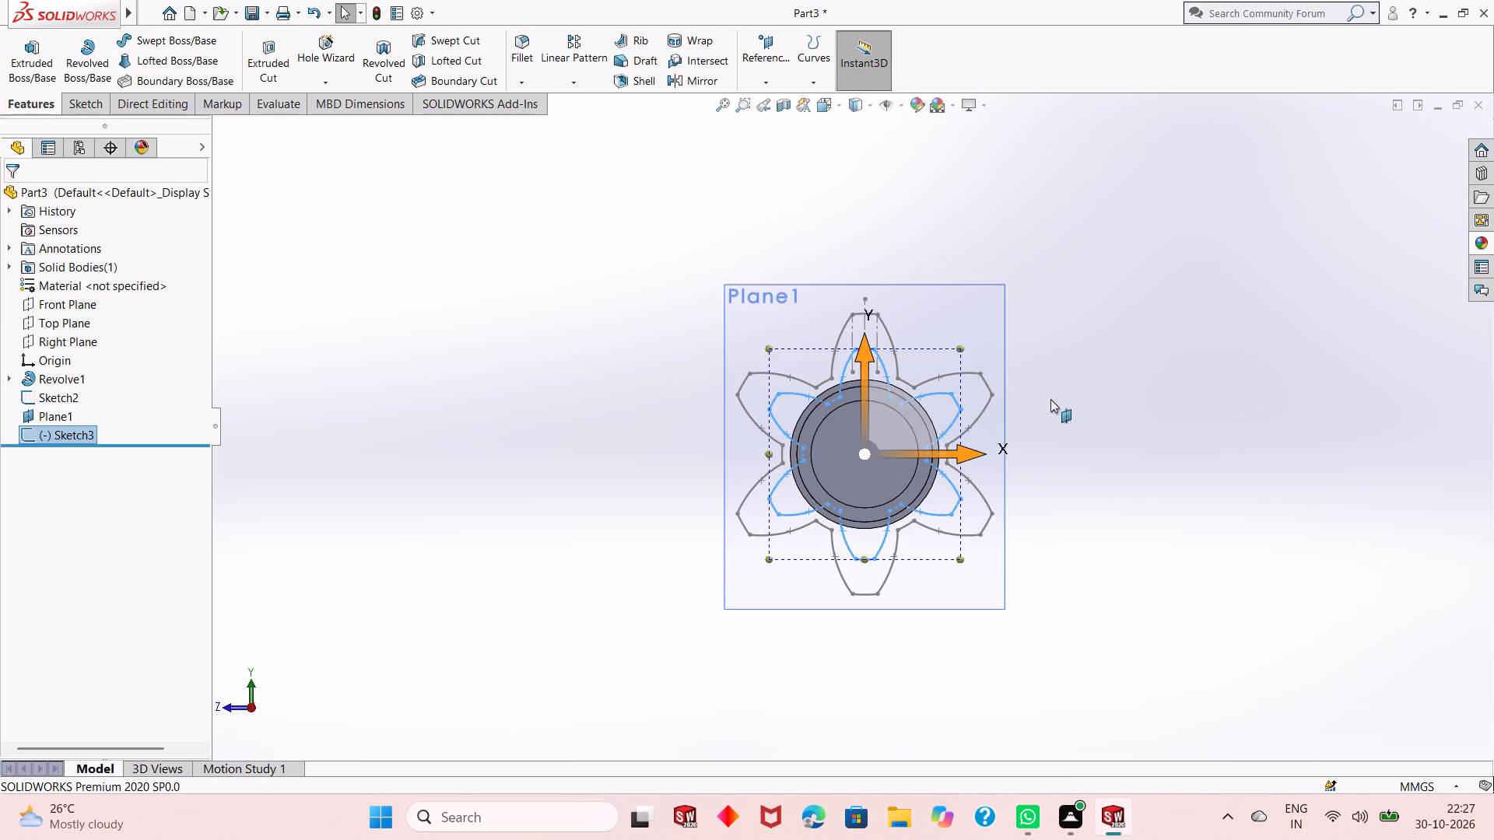
{"action": "left_click", "coordinate": [1057, 400]}
Create a reference plane offset 95 mm from the Right Plane, flipped to the same side as Plane1.
{"action": "middle_click_drag", "start_coordinate": [1061, 403], "coordinate": [866, 472]}
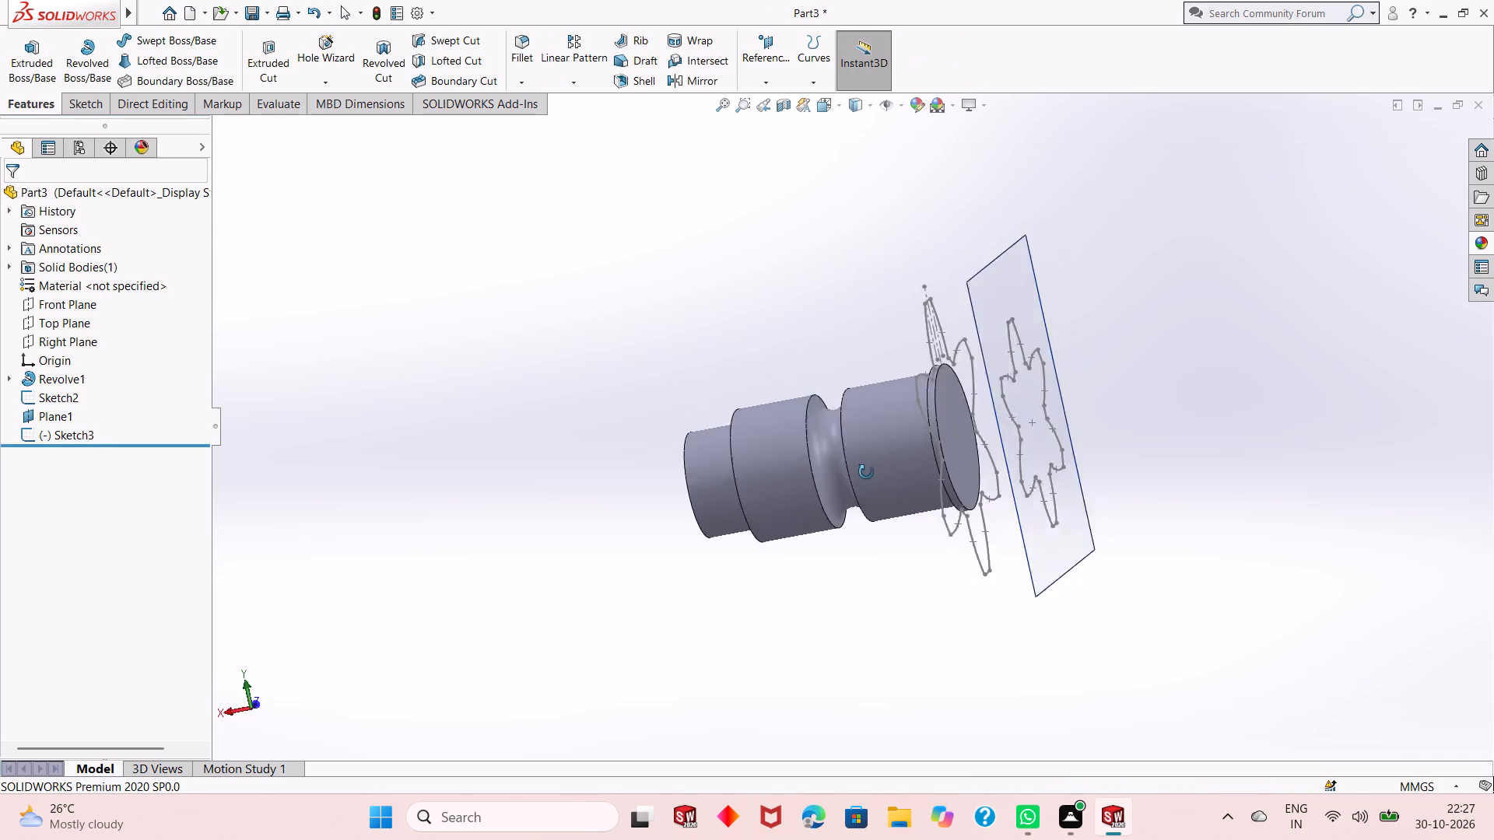
{"action": "middle_click_drag", "start_coordinate": [866, 472], "coordinate": [630, 565]}
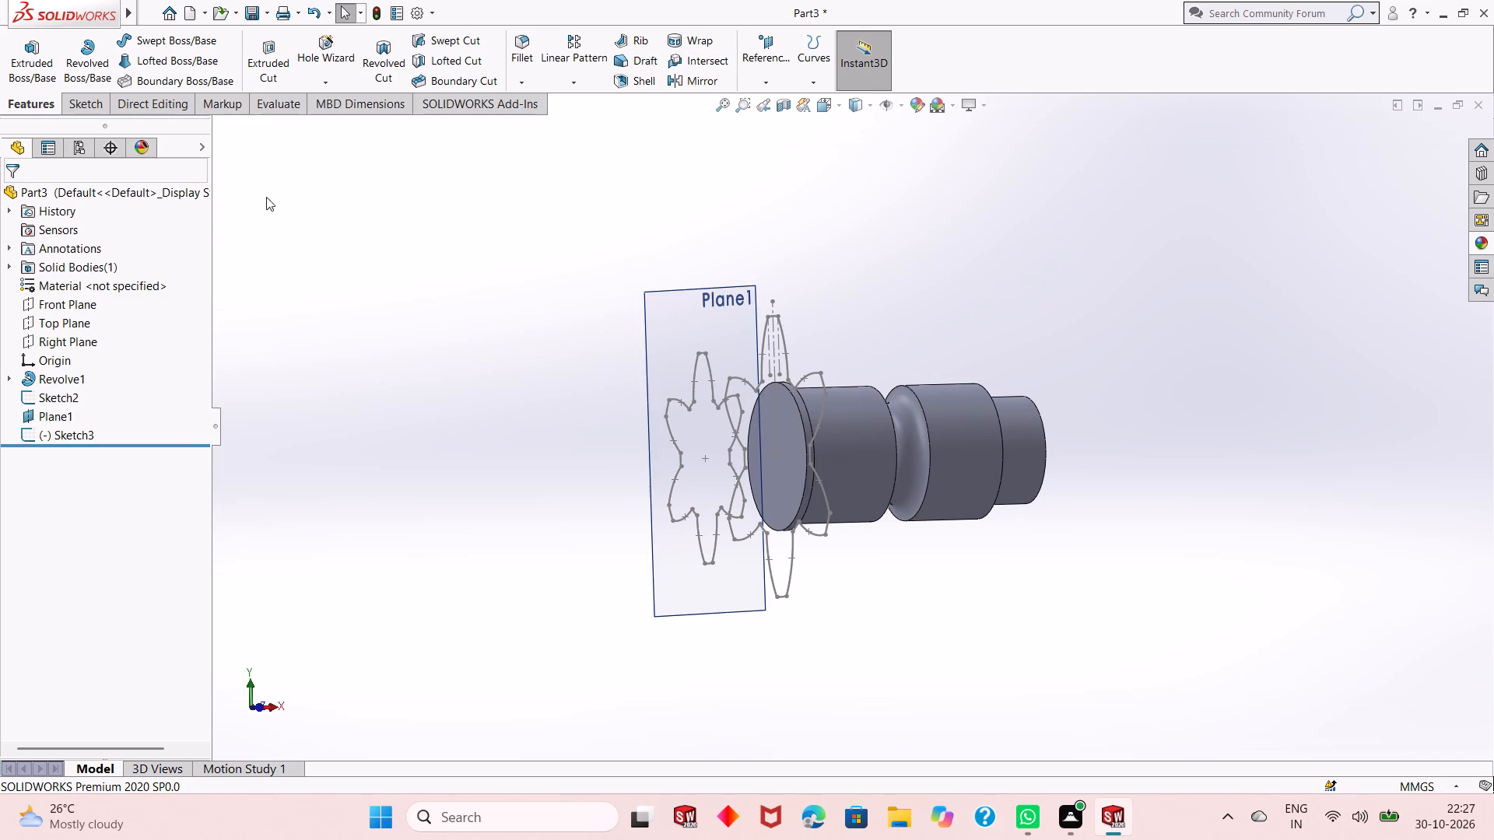
{"action": "left_click", "coordinate": [68, 345]}
{"action": "left_click", "coordinate": [762, 81]}
{"action": "left_click", "coordinate": [766, 105]}
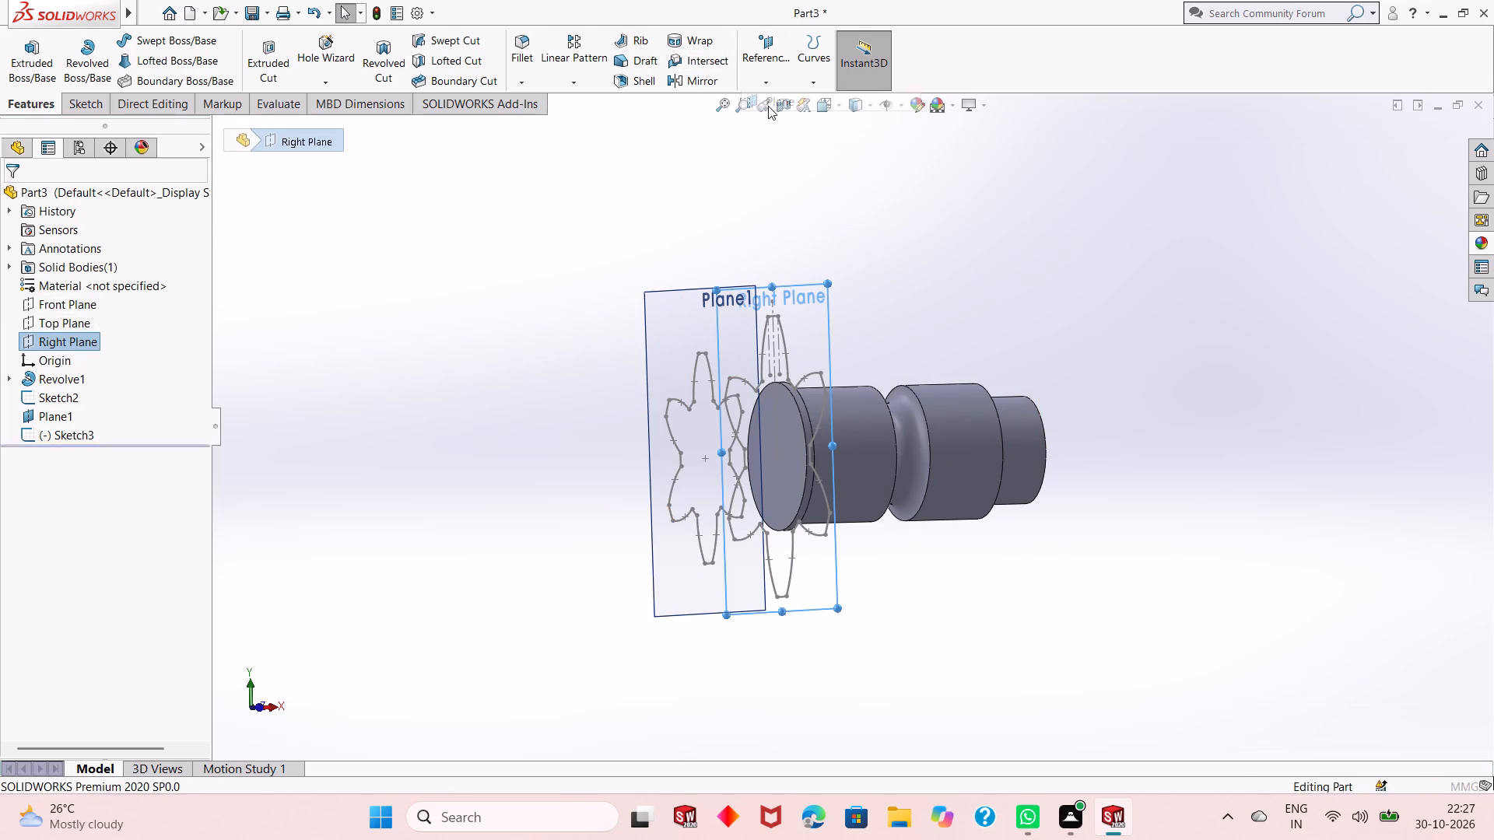
{"action": "left_click", "coordinate": [100, 477]}
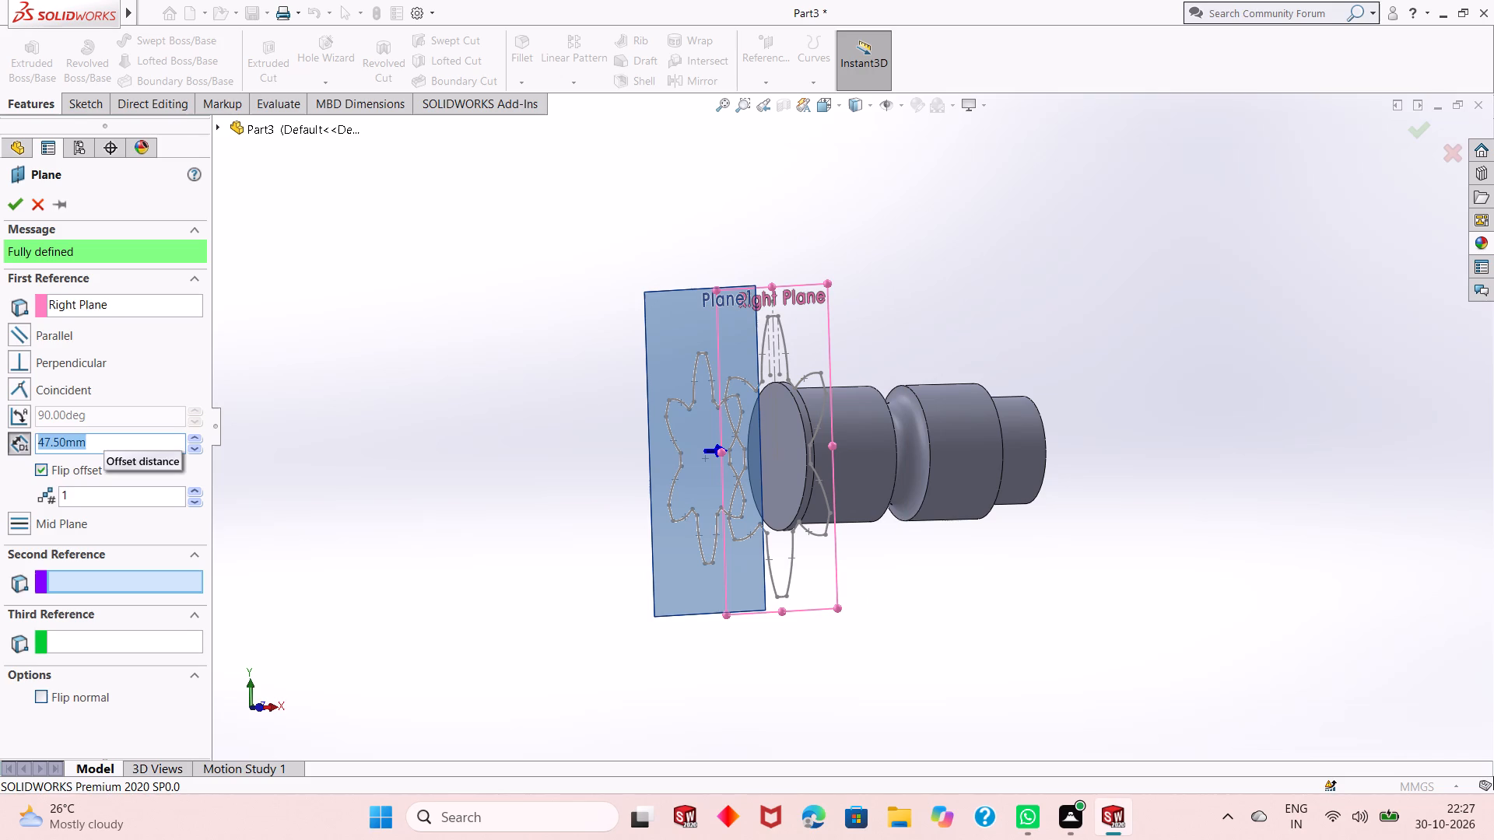
{"action": "type", "text": "95"}
{"action": "key", "text": "Return"}
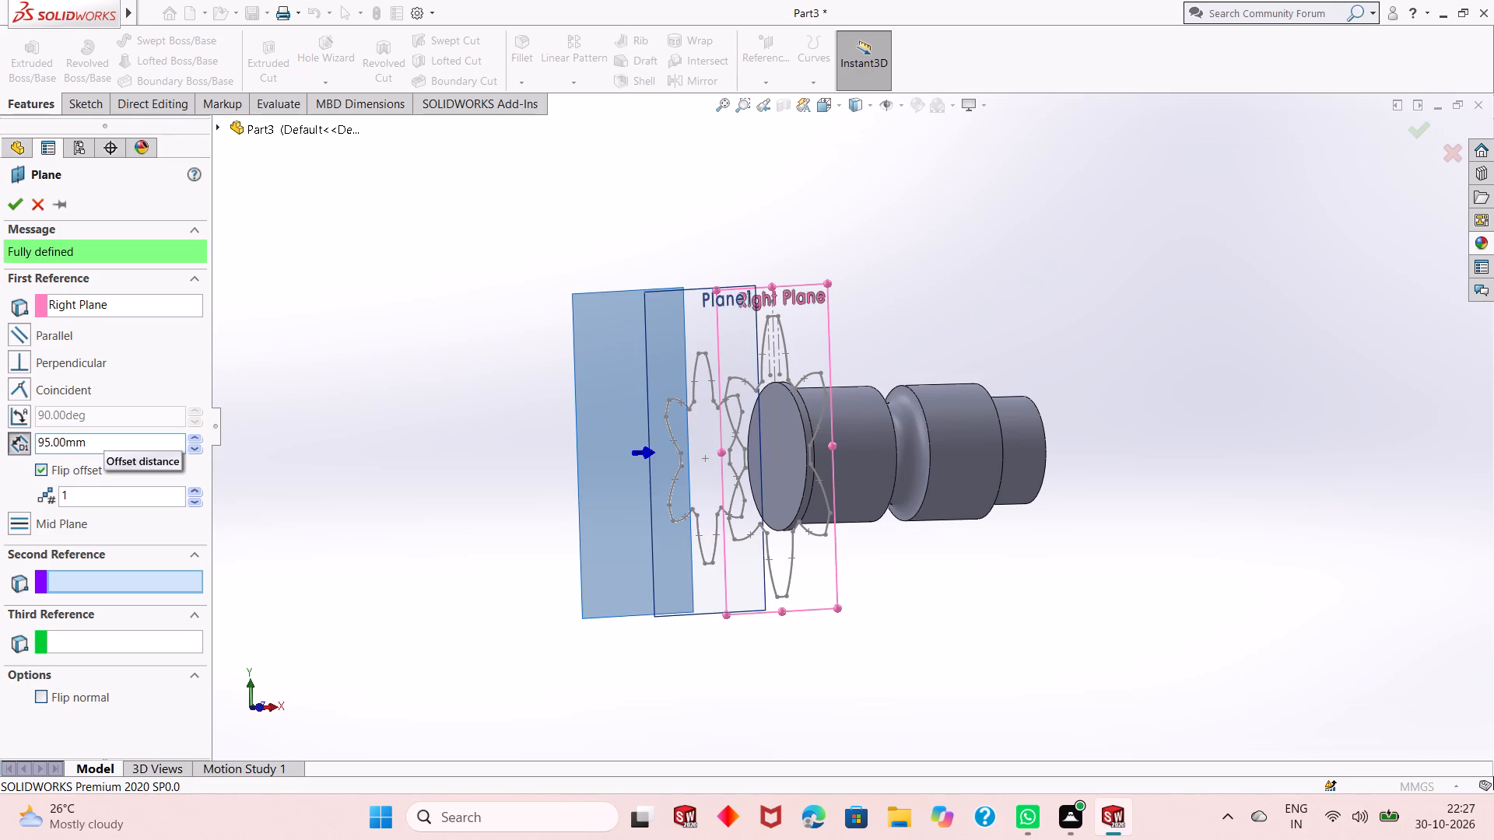
{"action": "left_click", "coordinate": [5, 204]}
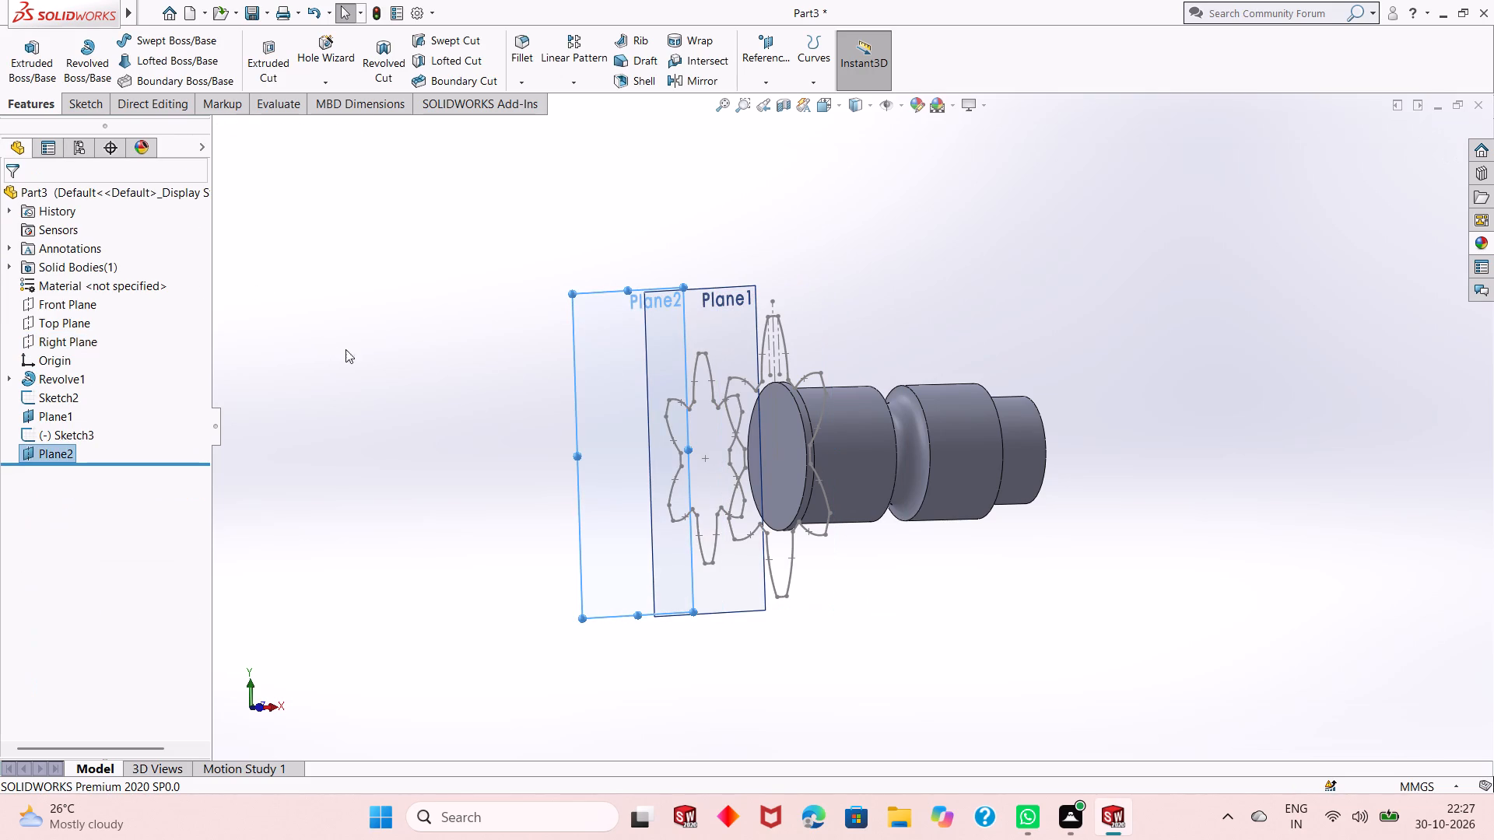
Start a sketch on Plane2 and convert the scaled six-tooth profile of Sketch3 into it.
{"action": "right_click", "coordinate": [576, 324]}
{"action": "left_click", "coordinate": [614, 300]}
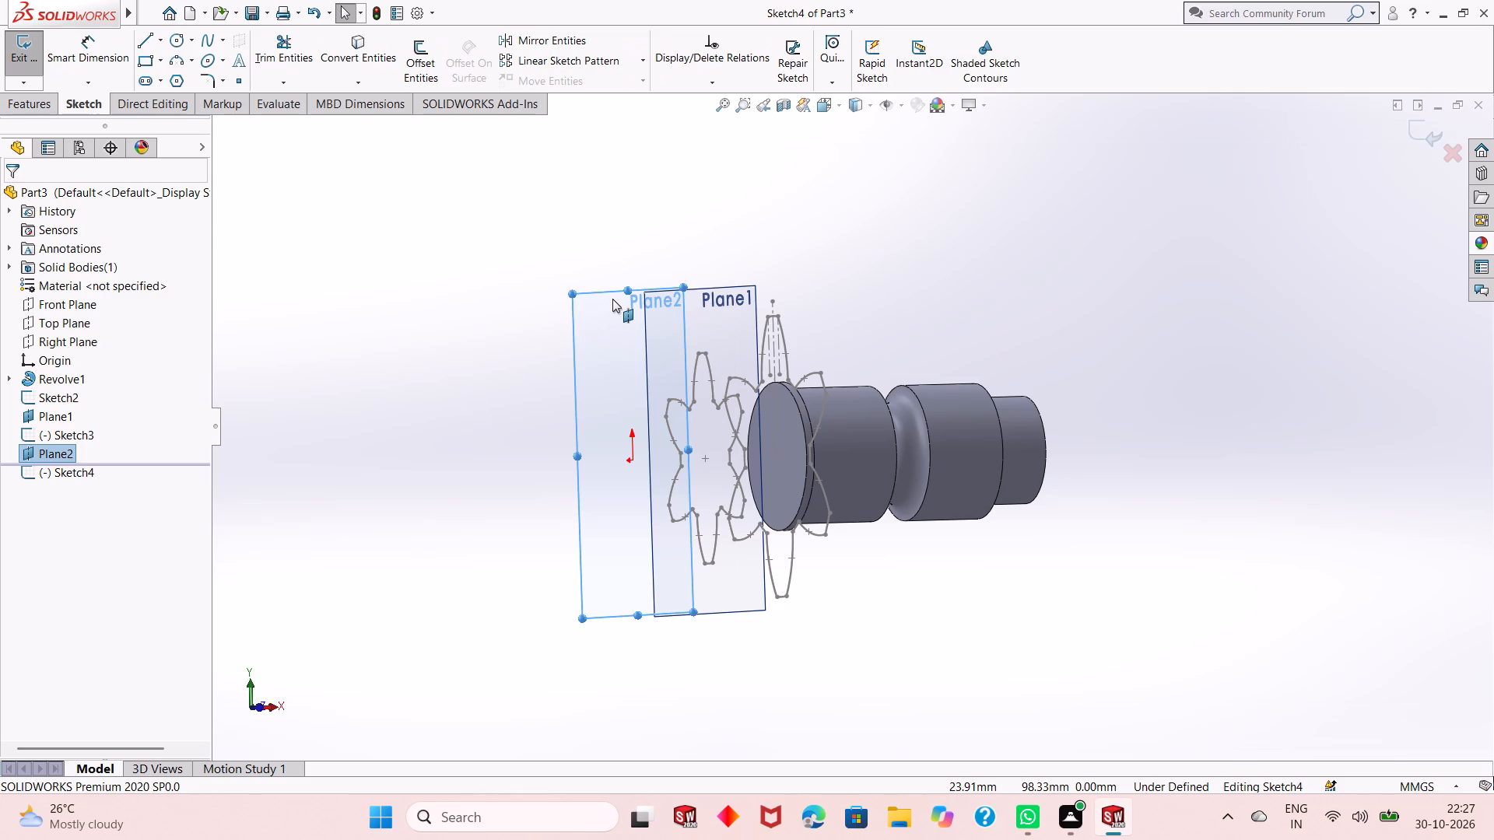
{"action": "key", "text": "ctrl+8"}
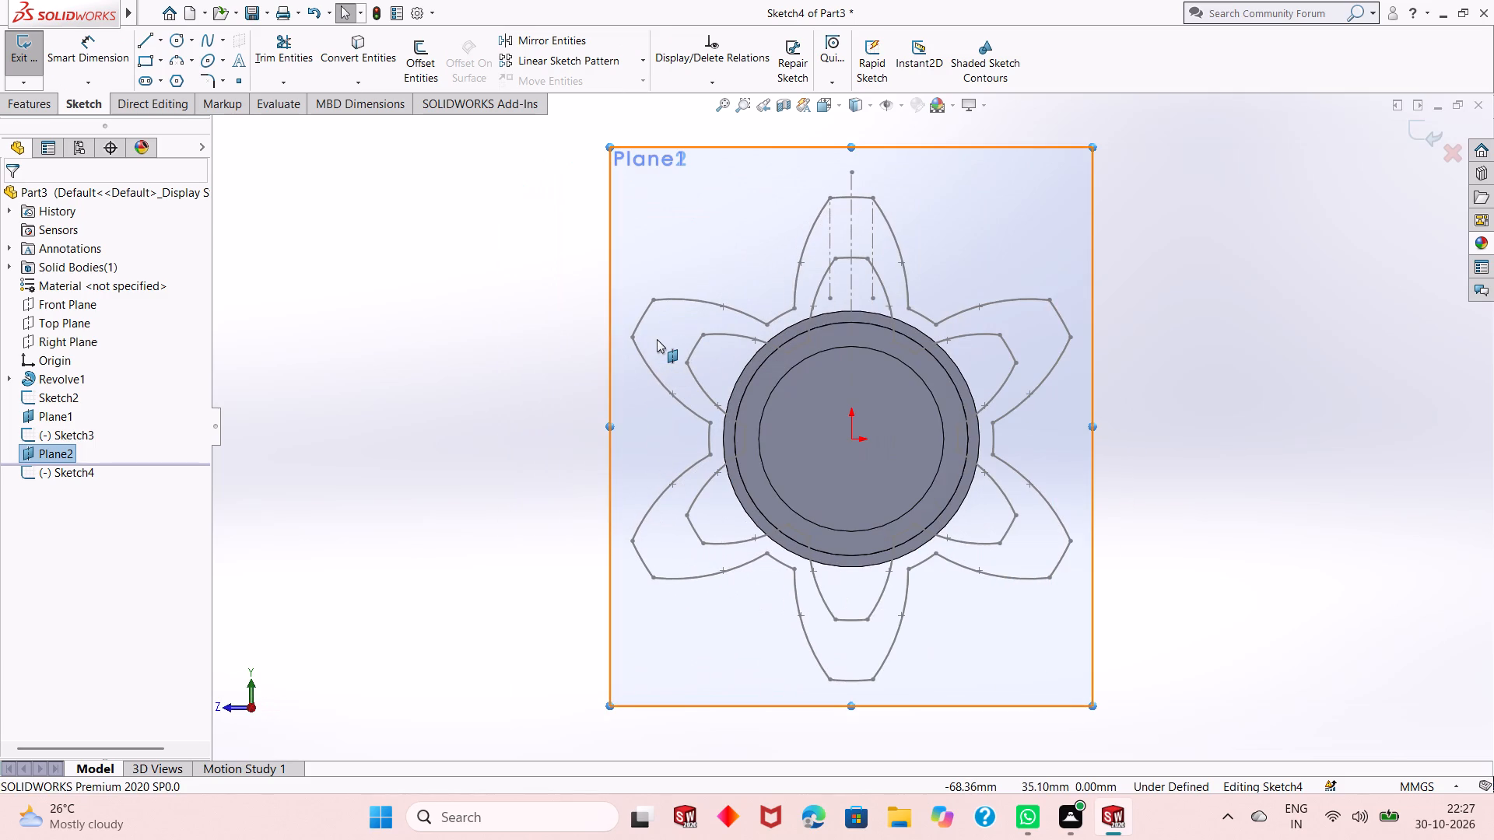
{"action": "key", "text": "ctrl+8"}
{"action": "scroll", "coordinate": [871, 447], "scroll_direction": "up", "scroll_amount": 2}
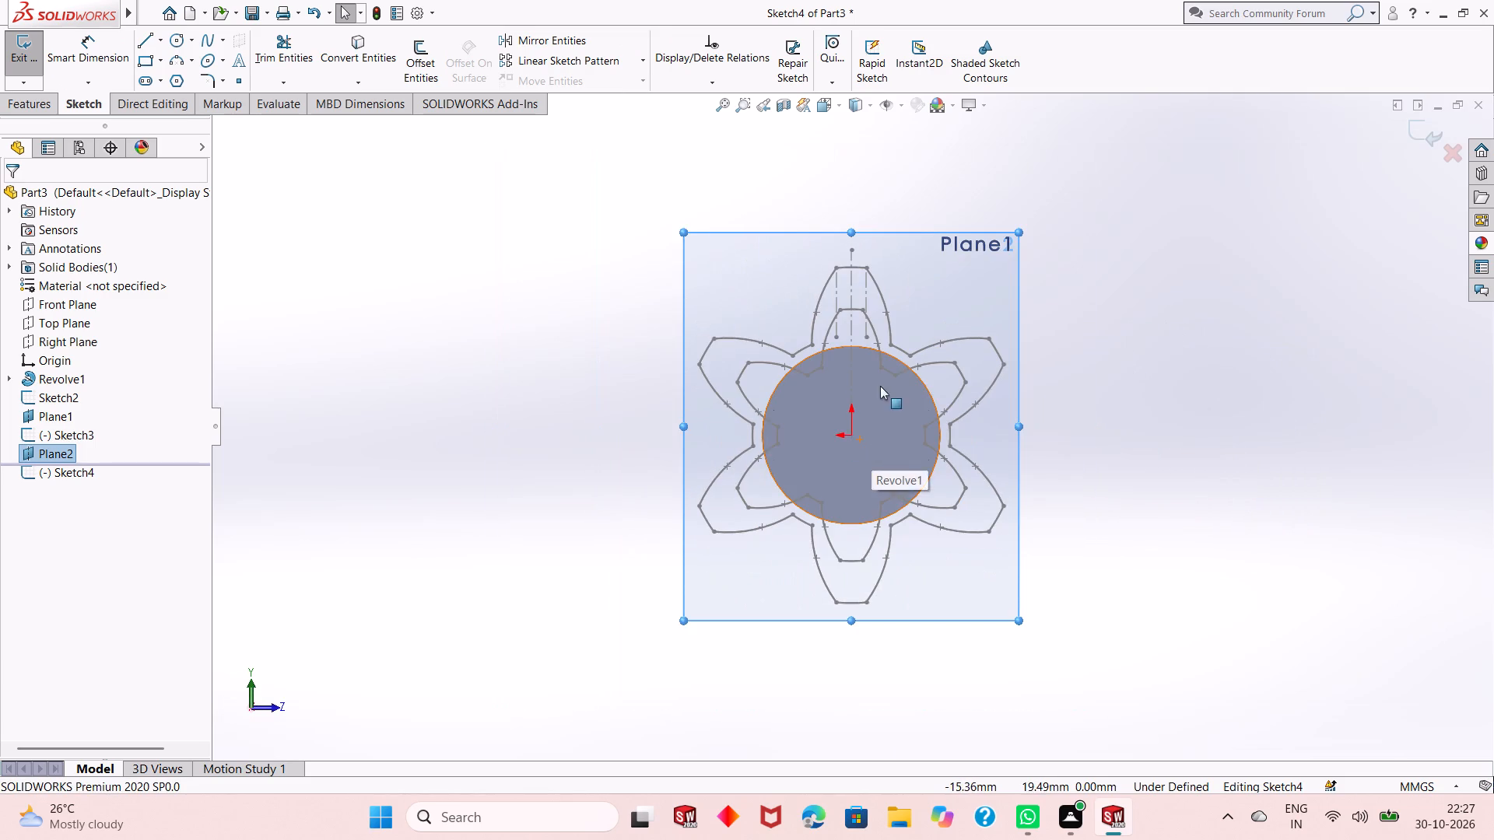
{"action": "scroll", "coordinate": [877, 375], "scroll_direction": "down", "scroll_amount": 2}
{"action": "left_click", "coordinate": [384, 375]}
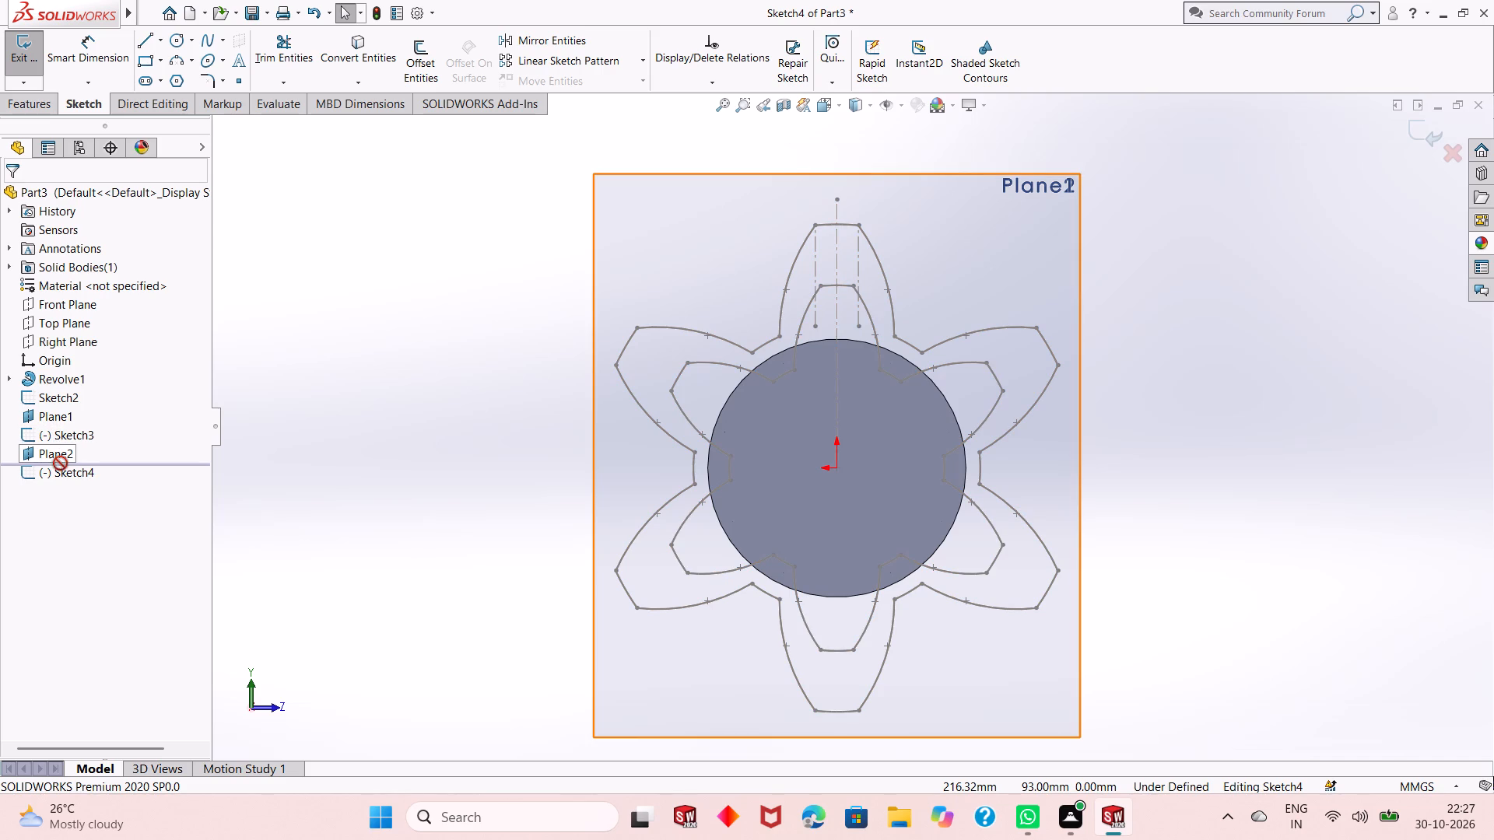
{"action": "left_click", "coordinate": [67, 436]}
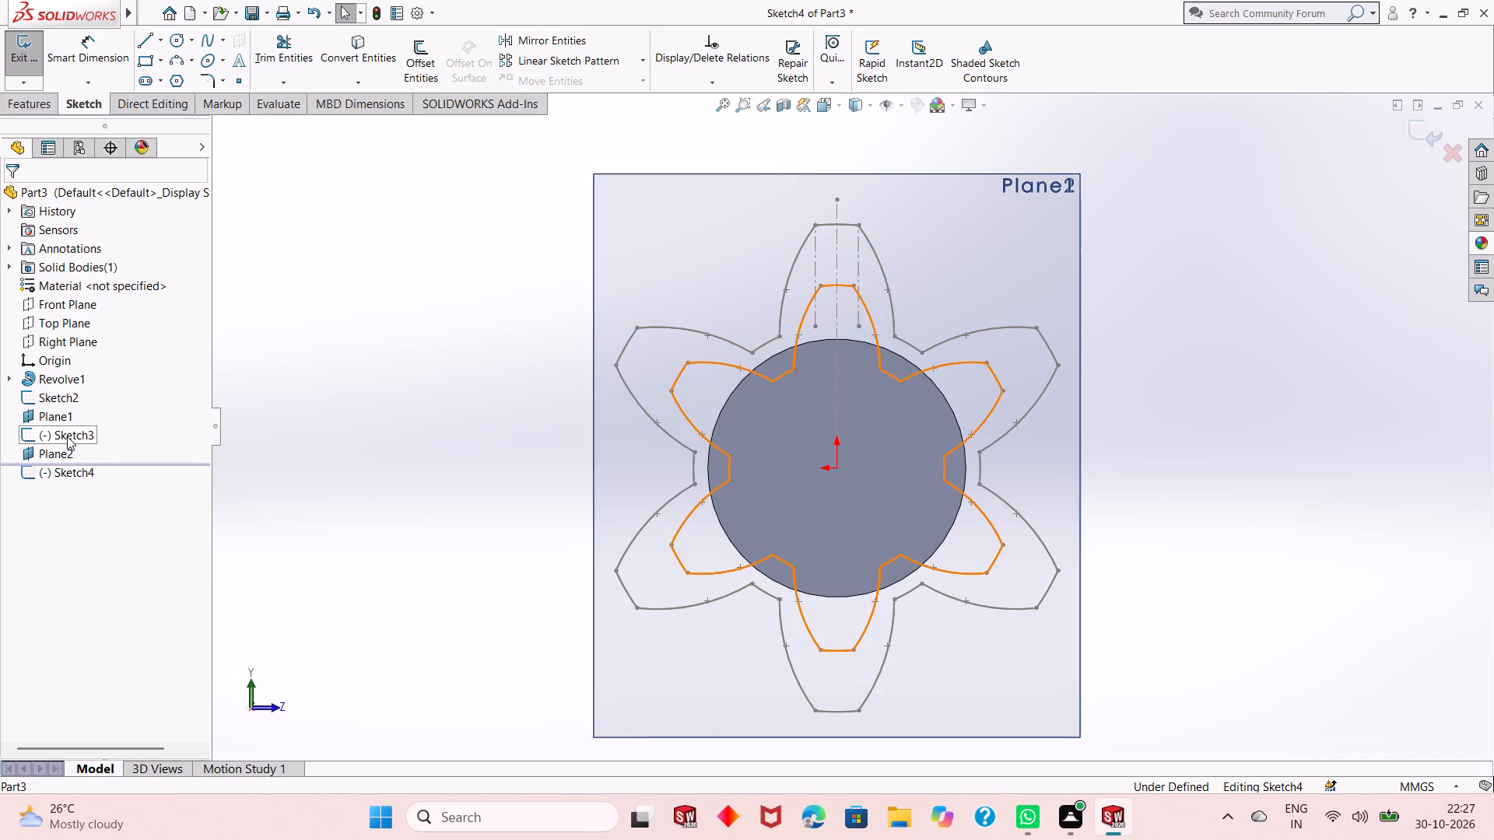
{"action": "left_click", "coordinate": [340, 51]}
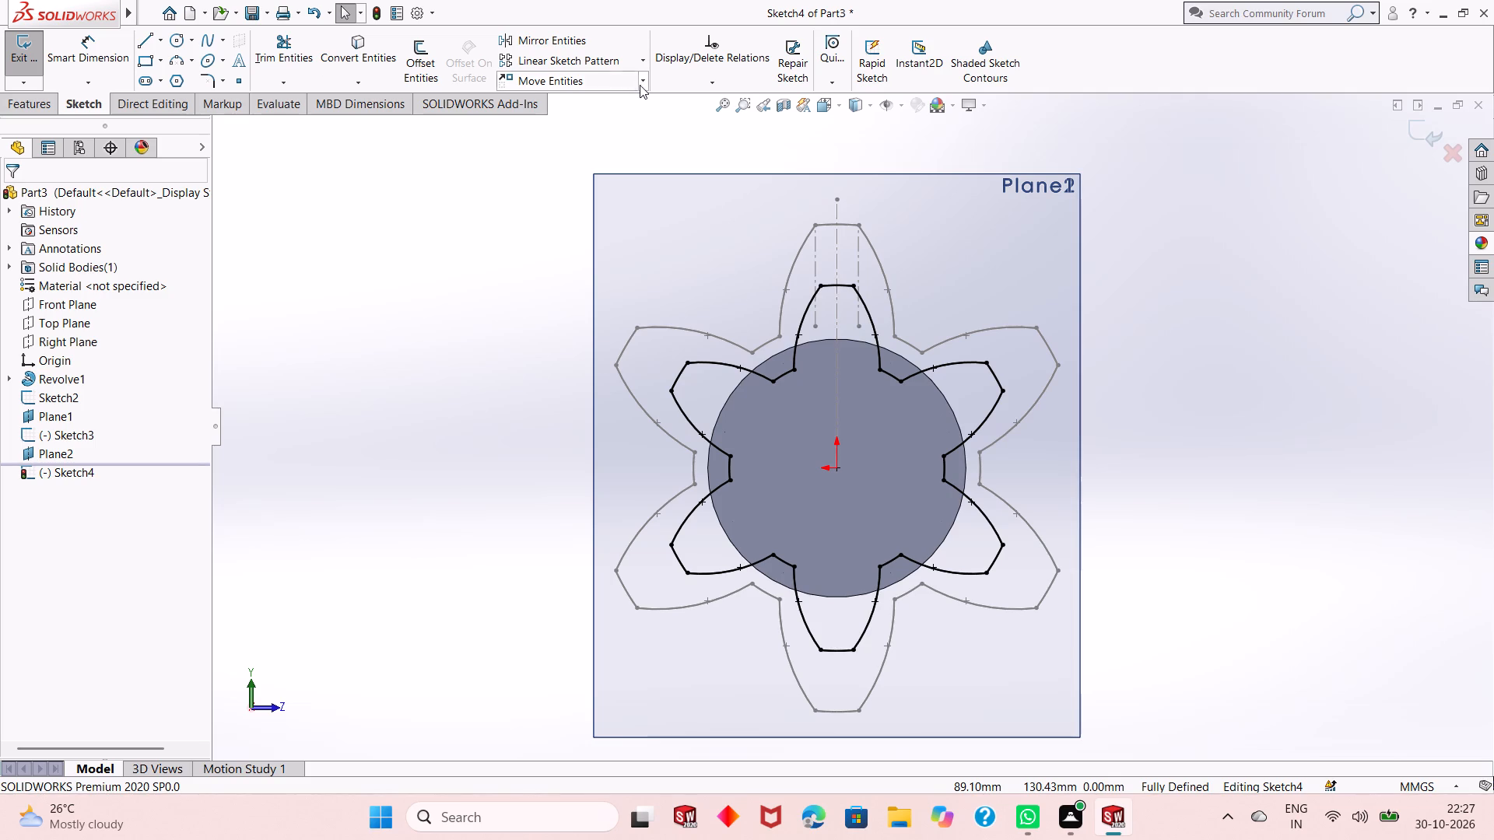
Scale the converted six-tooth profile on Plane2 about the origin by 0.75, without a copy, and close the sketch.
{"action": "left_click", "coordinate": [642, 86]}
{"action": "left_click", "coordinate": [598, 154]}
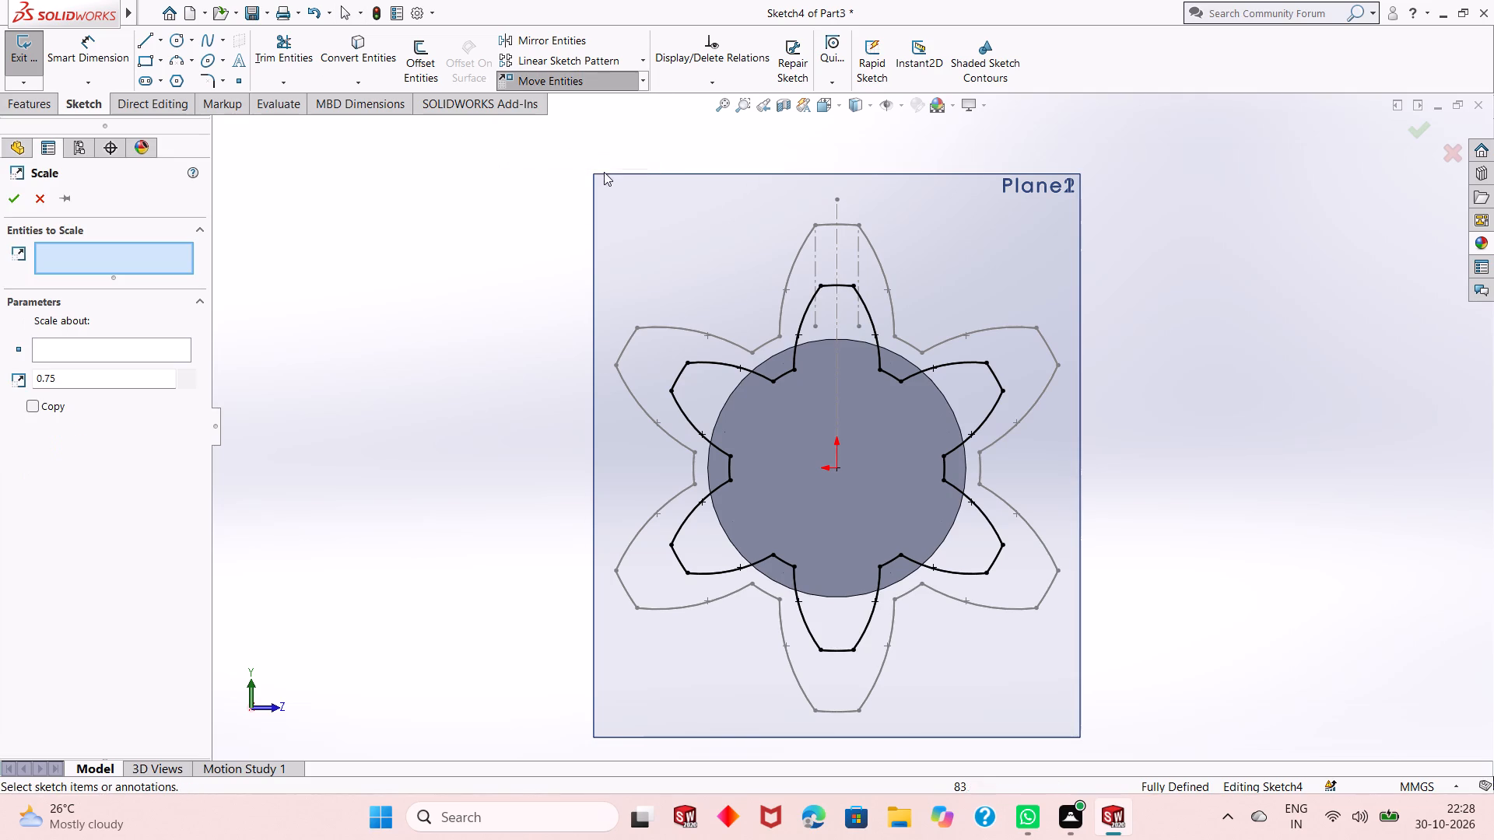
{"action": "left_click_drag", "start_coordinate": [1129, 229], "coordinate": [1062, 591]}
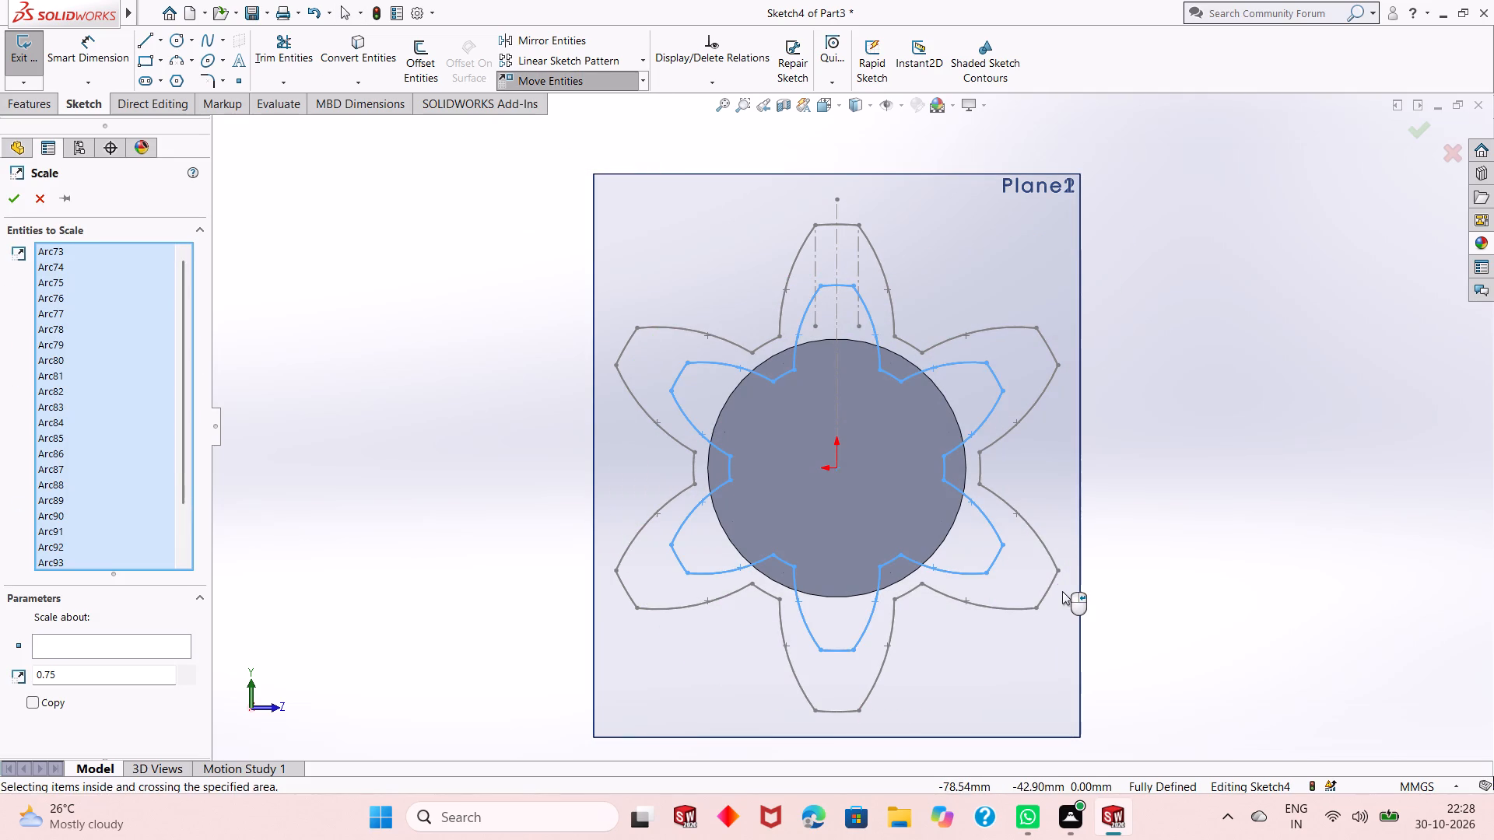
{"action": "left_click", "coordinate": [108, 639]}
{"action": "left_click", "coordinate": [837, 471]}
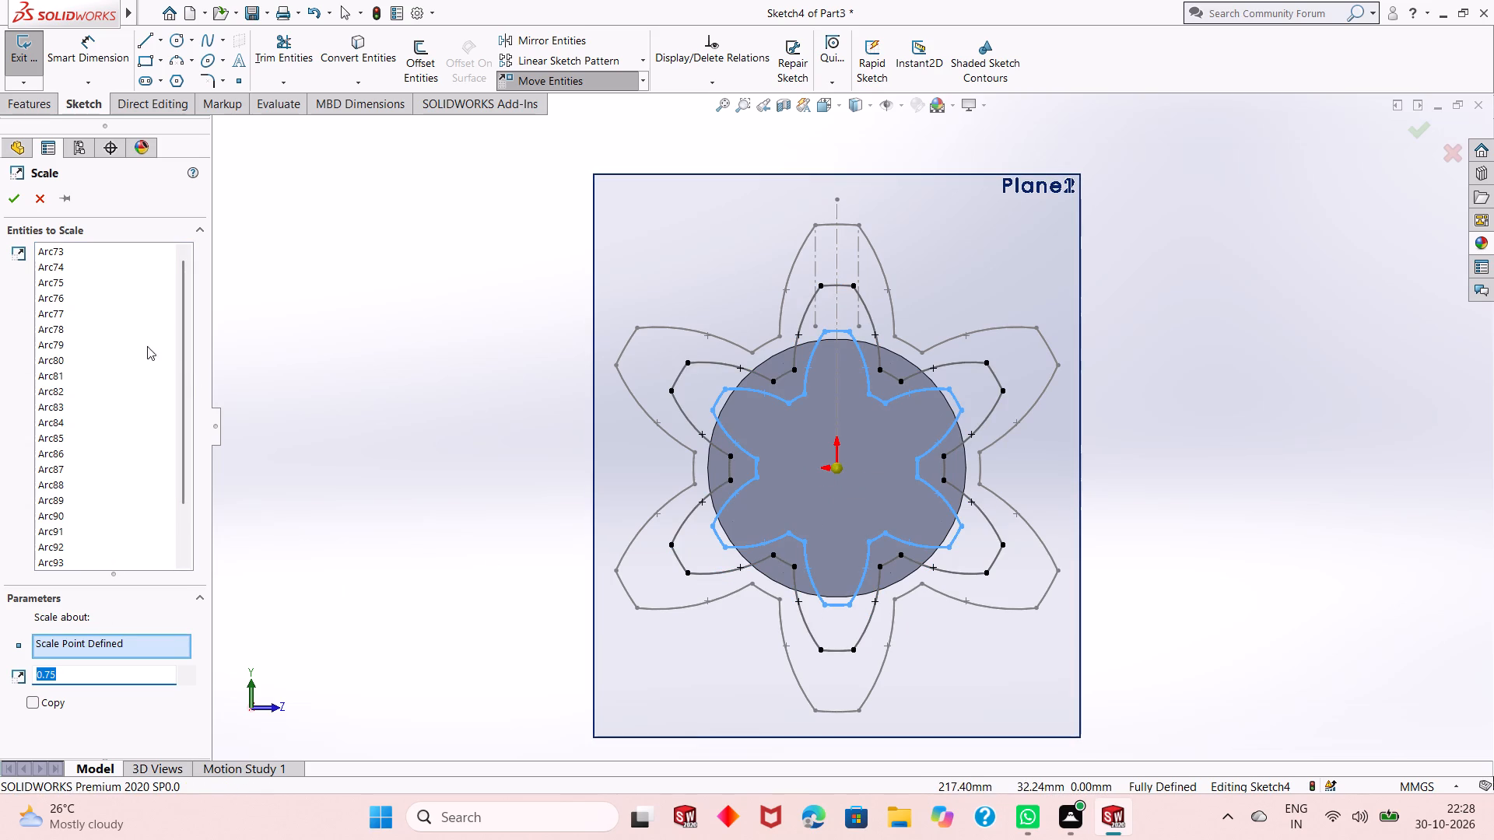
{"action": "left_click", "coordinate": [12, 201]}
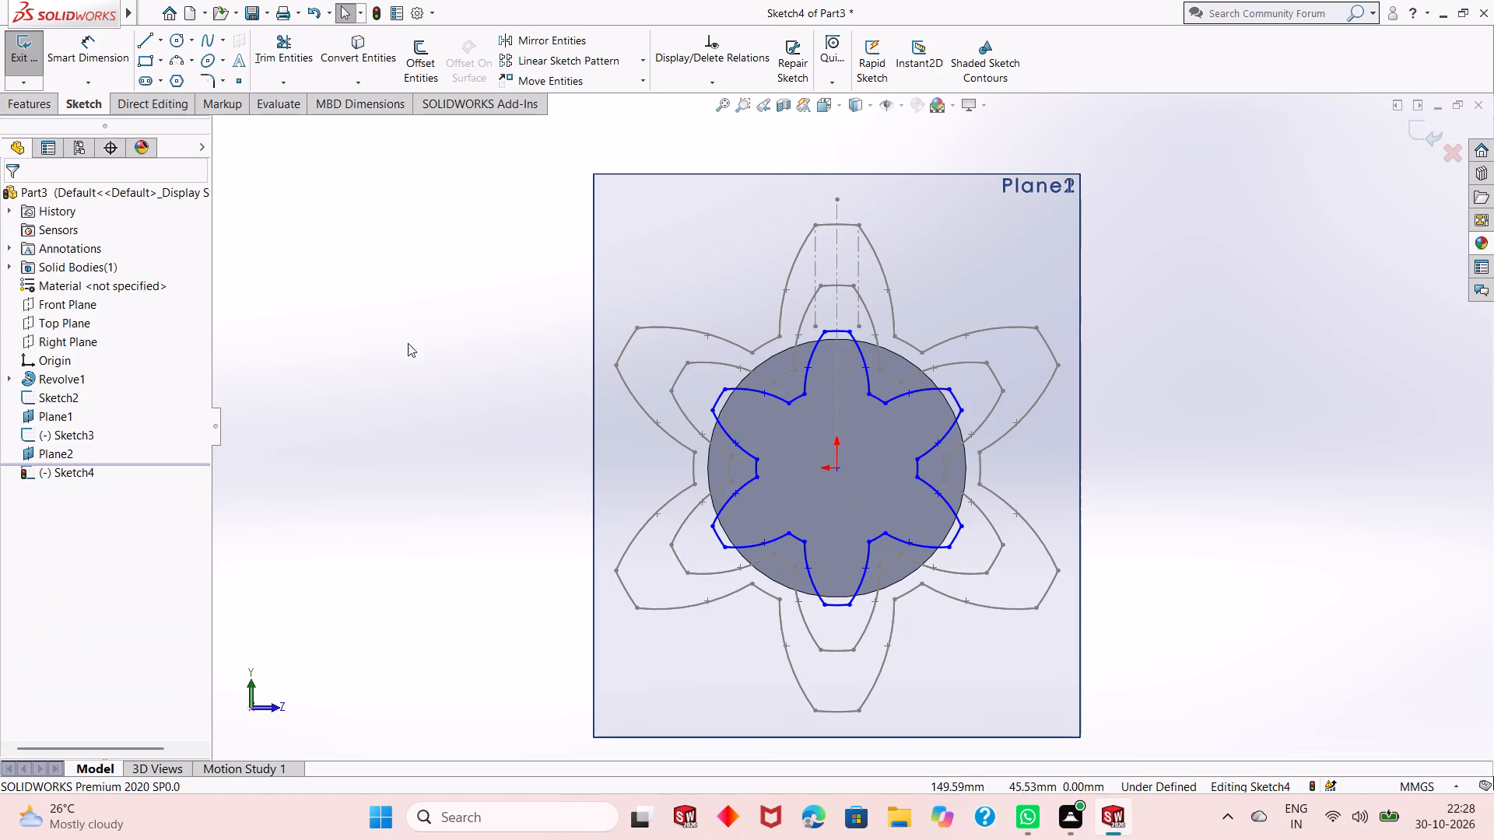
{"action": "left_click", "coordinate": [1420, 137]}
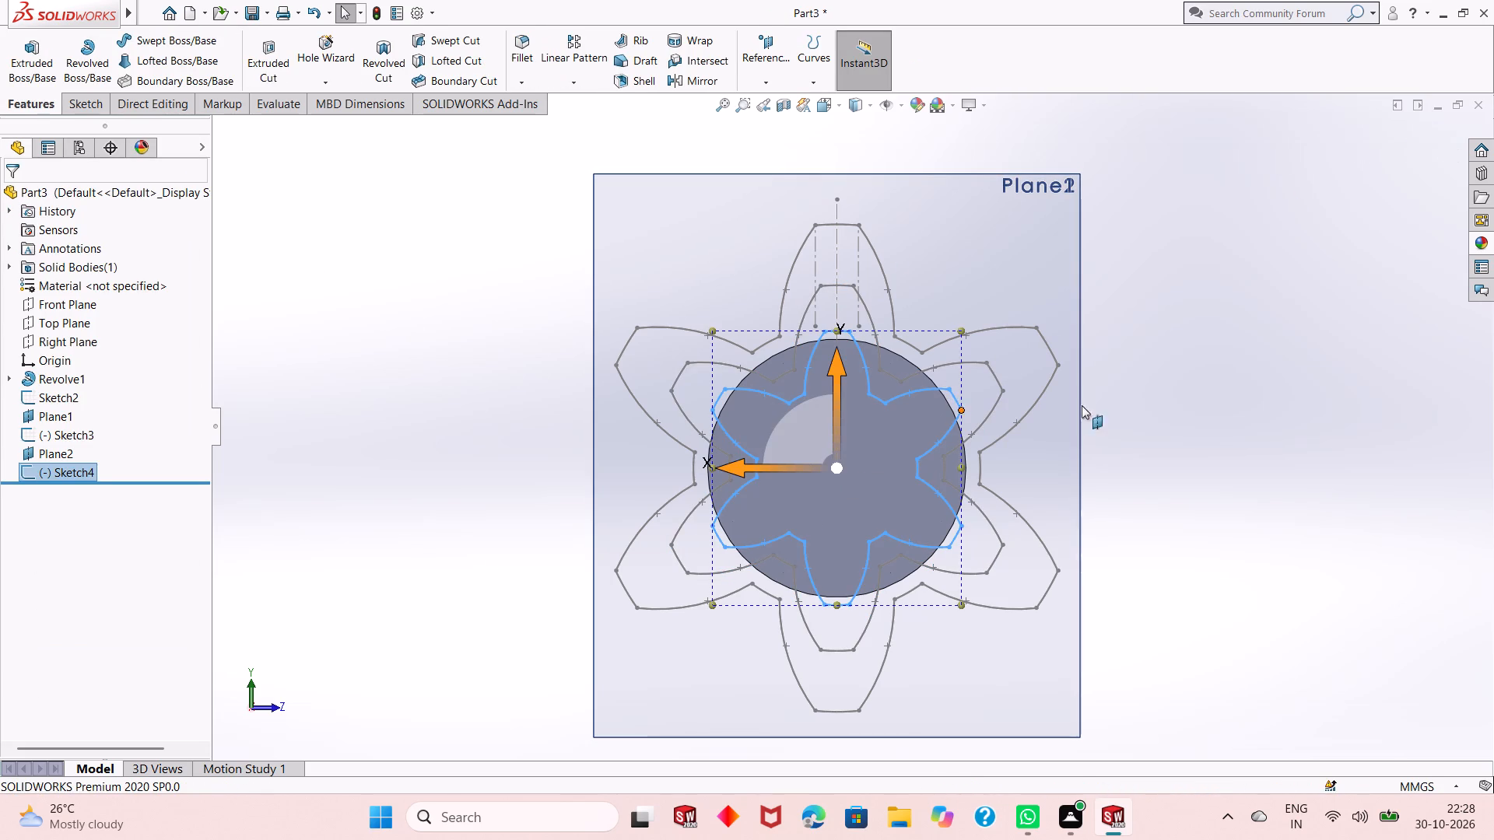
{"action": "left_click", "coordinate": [1162, 390]}
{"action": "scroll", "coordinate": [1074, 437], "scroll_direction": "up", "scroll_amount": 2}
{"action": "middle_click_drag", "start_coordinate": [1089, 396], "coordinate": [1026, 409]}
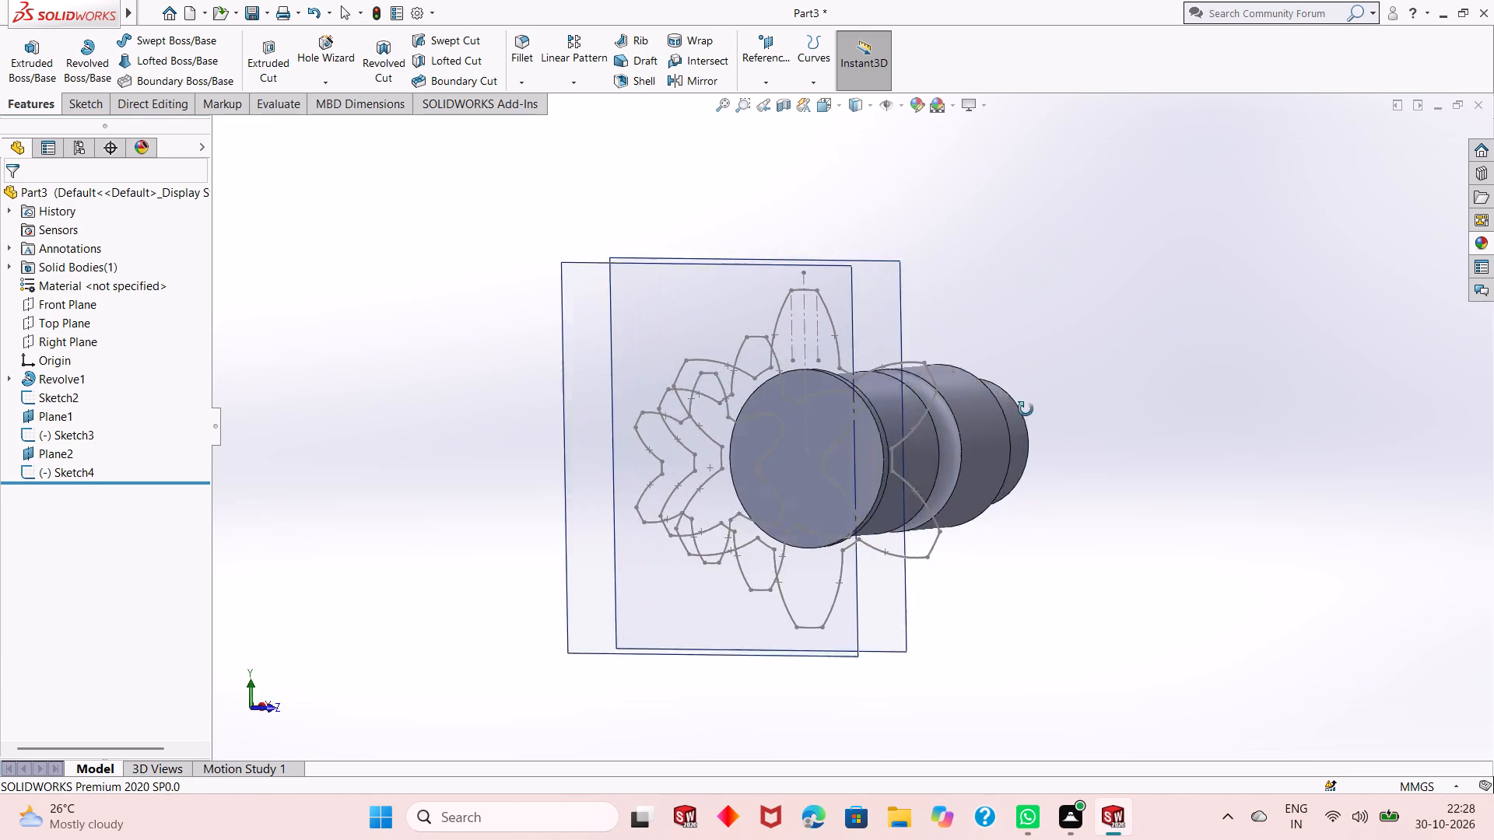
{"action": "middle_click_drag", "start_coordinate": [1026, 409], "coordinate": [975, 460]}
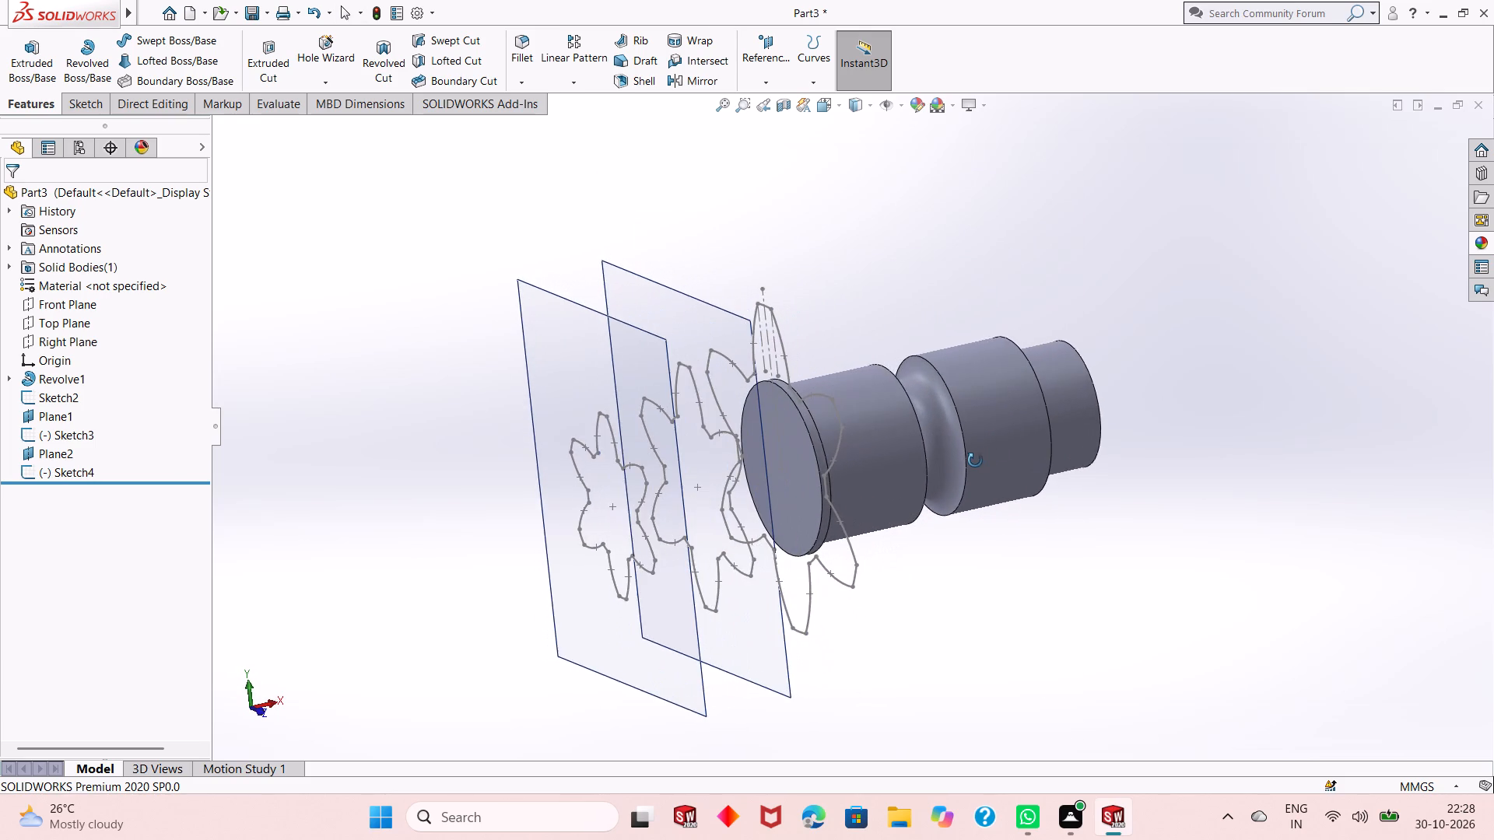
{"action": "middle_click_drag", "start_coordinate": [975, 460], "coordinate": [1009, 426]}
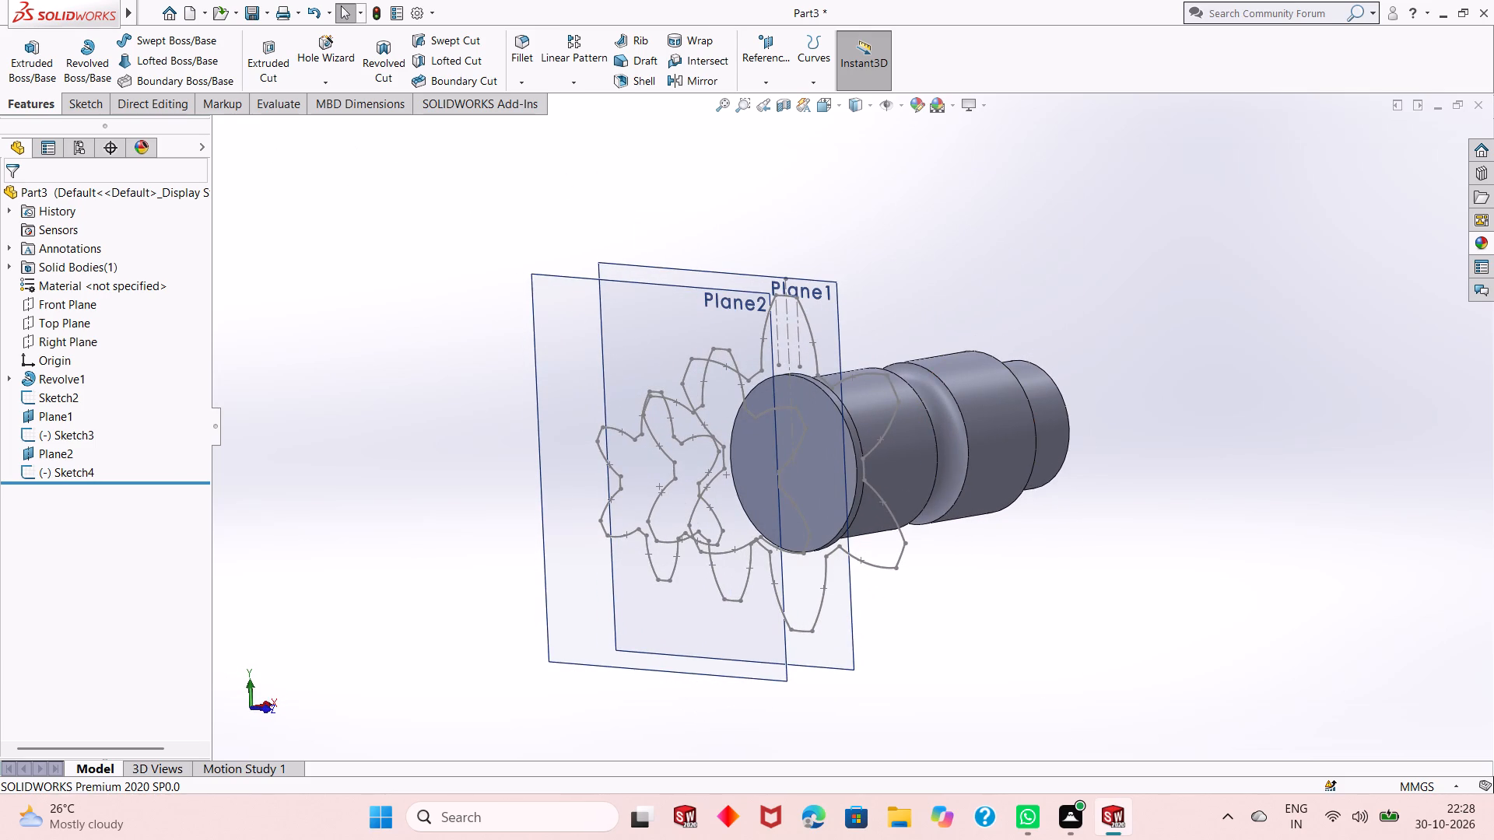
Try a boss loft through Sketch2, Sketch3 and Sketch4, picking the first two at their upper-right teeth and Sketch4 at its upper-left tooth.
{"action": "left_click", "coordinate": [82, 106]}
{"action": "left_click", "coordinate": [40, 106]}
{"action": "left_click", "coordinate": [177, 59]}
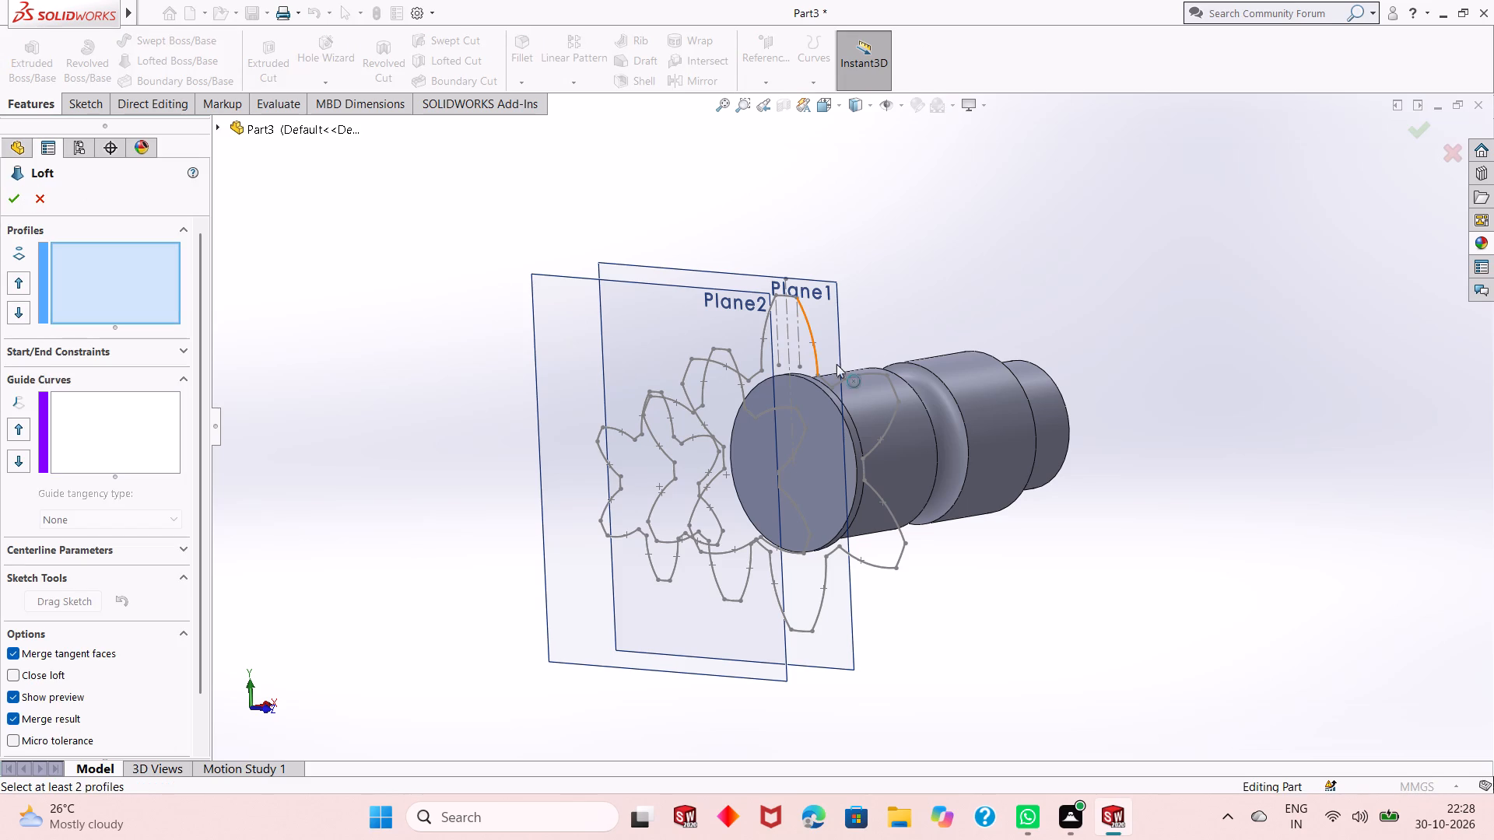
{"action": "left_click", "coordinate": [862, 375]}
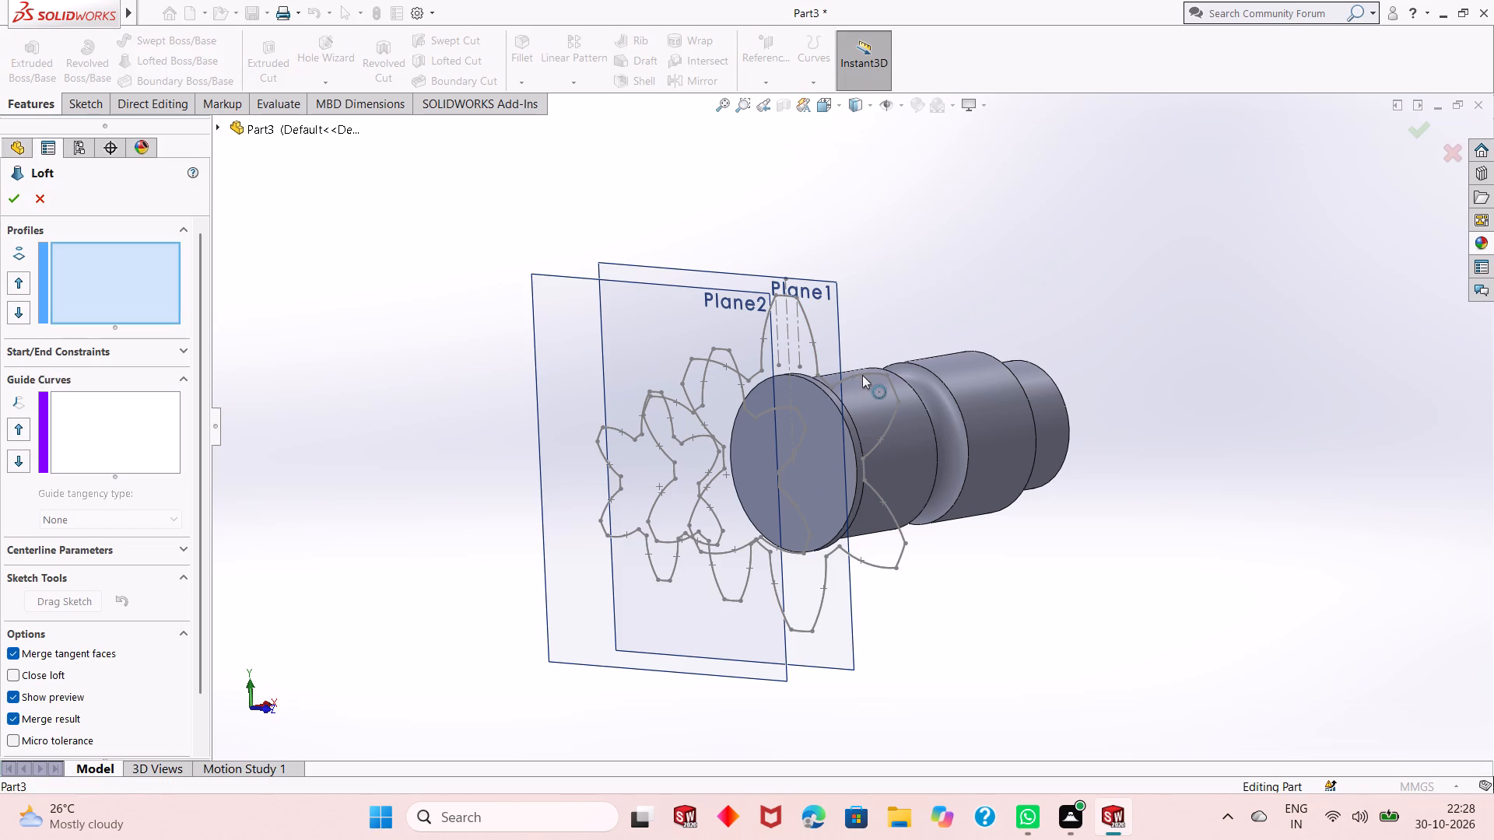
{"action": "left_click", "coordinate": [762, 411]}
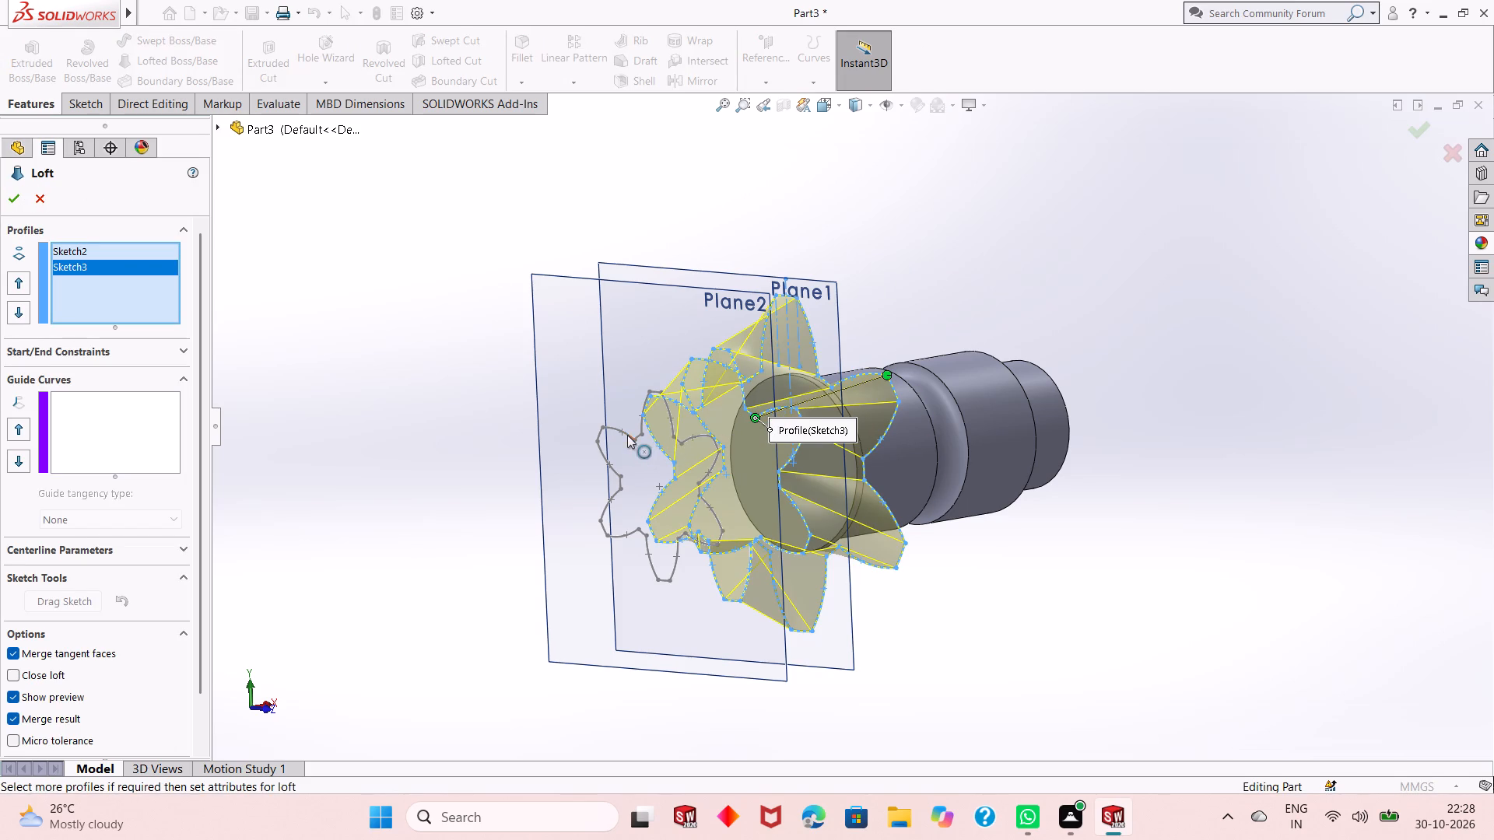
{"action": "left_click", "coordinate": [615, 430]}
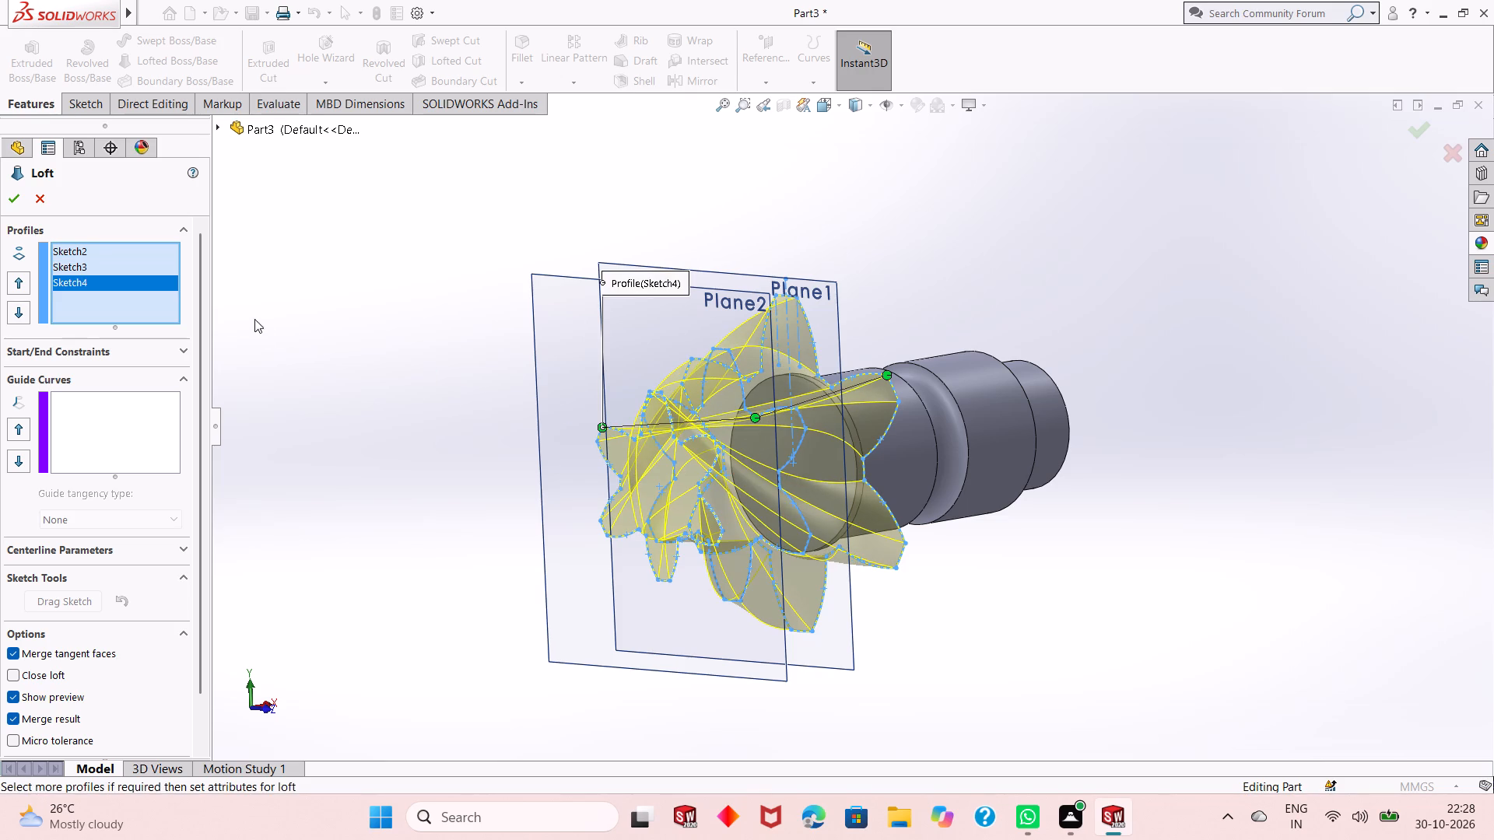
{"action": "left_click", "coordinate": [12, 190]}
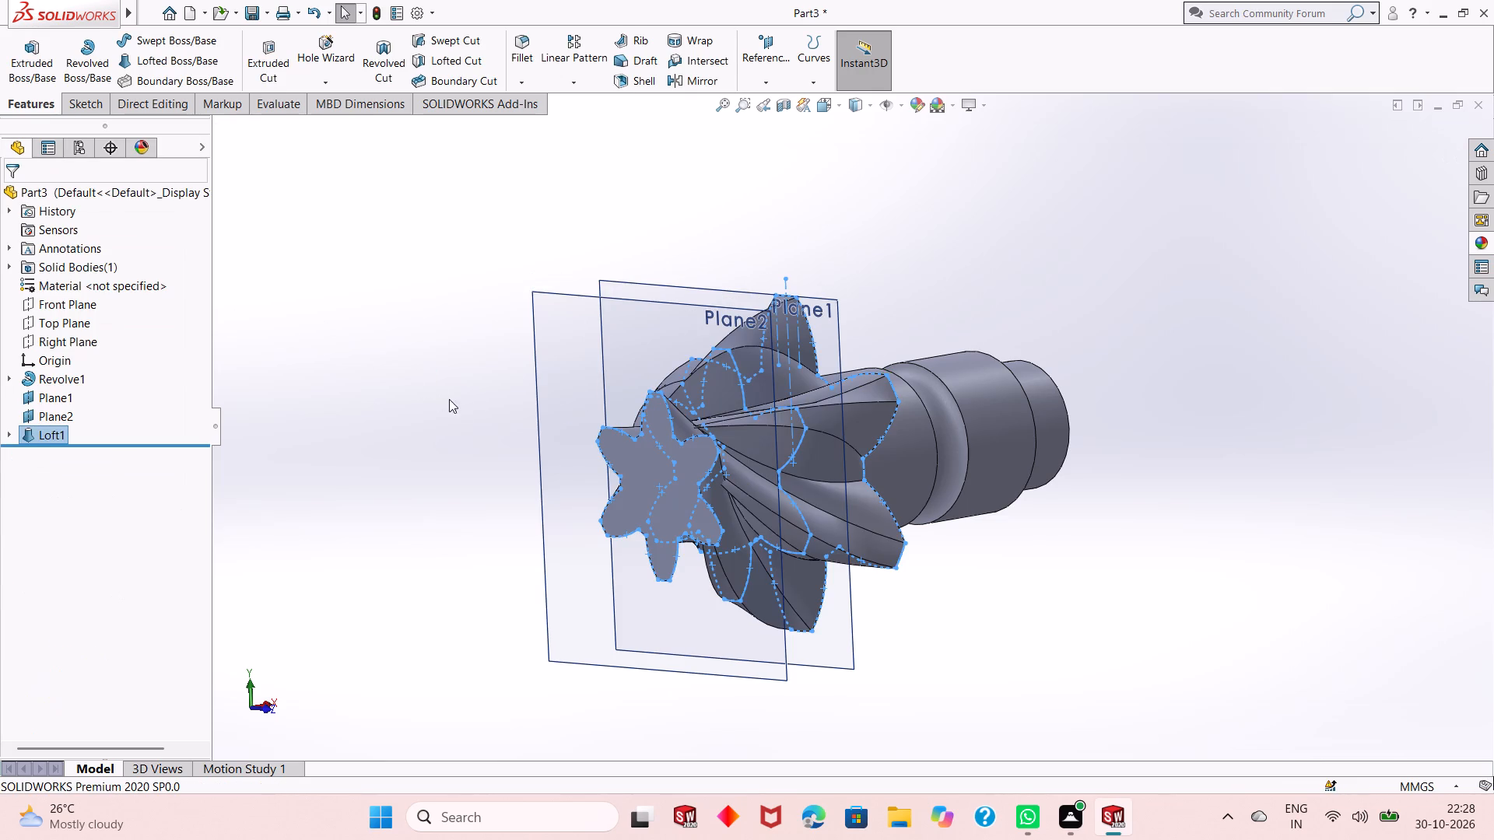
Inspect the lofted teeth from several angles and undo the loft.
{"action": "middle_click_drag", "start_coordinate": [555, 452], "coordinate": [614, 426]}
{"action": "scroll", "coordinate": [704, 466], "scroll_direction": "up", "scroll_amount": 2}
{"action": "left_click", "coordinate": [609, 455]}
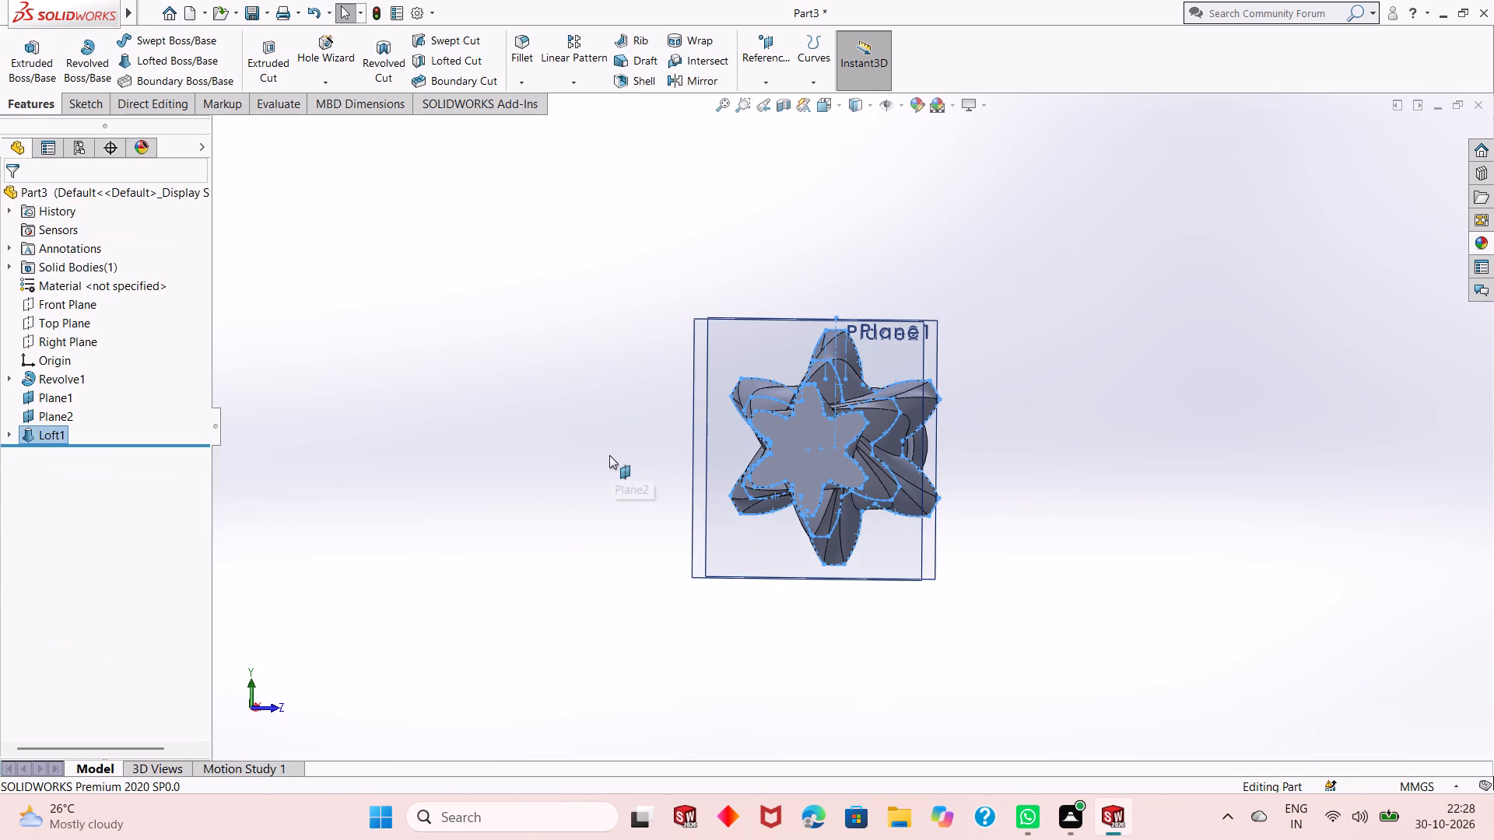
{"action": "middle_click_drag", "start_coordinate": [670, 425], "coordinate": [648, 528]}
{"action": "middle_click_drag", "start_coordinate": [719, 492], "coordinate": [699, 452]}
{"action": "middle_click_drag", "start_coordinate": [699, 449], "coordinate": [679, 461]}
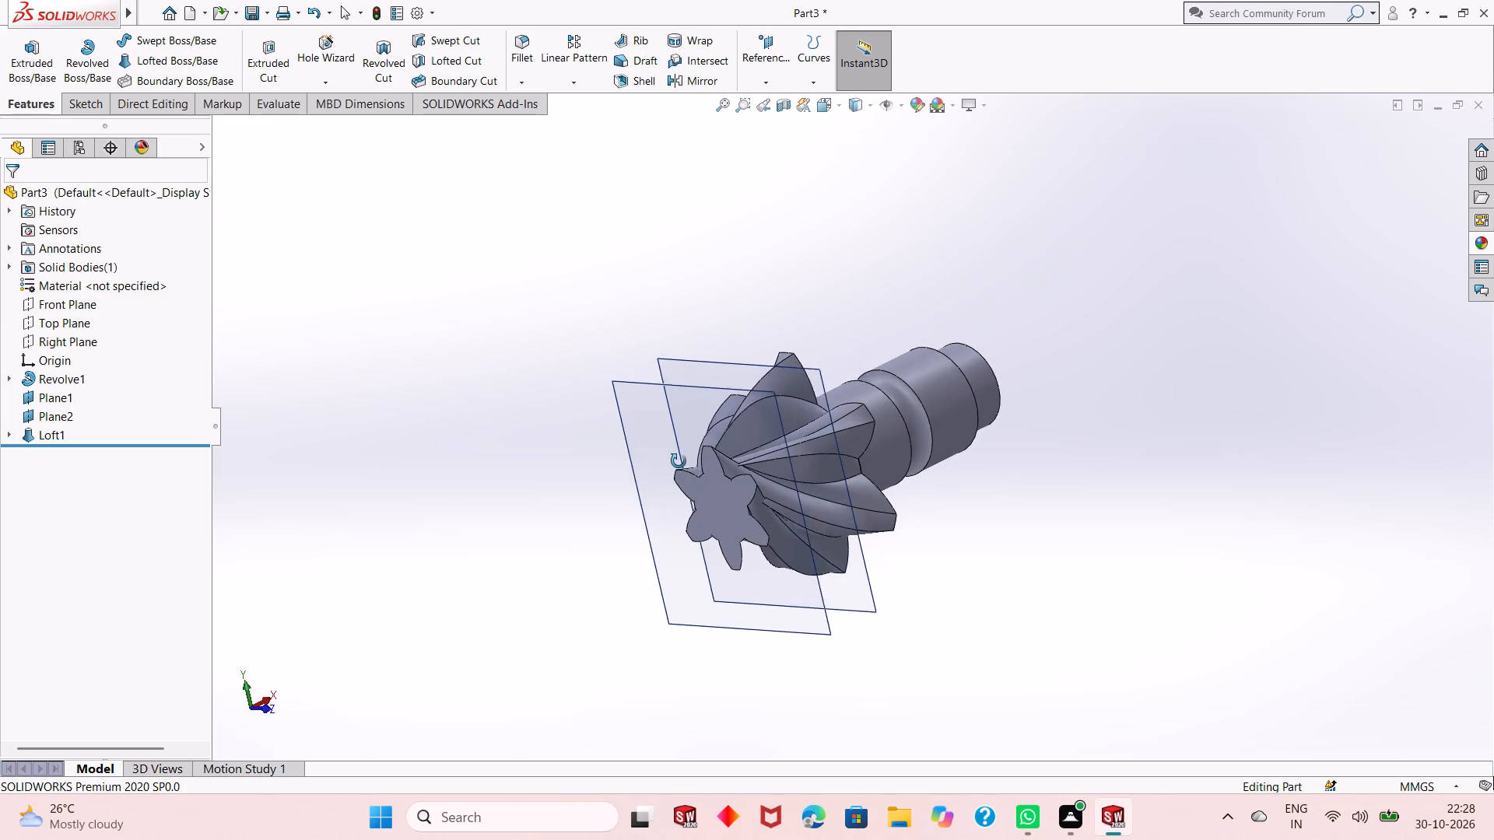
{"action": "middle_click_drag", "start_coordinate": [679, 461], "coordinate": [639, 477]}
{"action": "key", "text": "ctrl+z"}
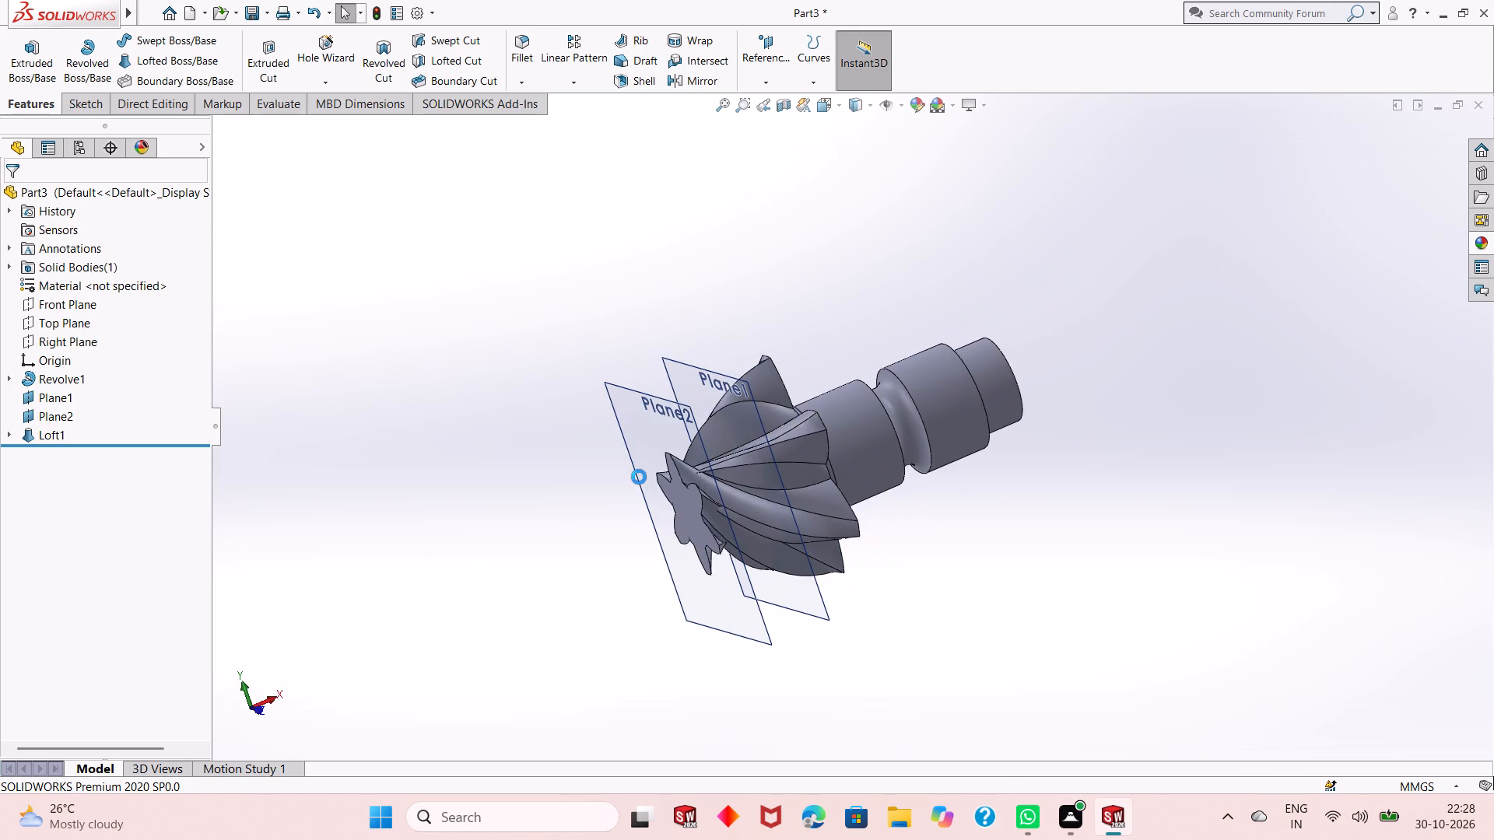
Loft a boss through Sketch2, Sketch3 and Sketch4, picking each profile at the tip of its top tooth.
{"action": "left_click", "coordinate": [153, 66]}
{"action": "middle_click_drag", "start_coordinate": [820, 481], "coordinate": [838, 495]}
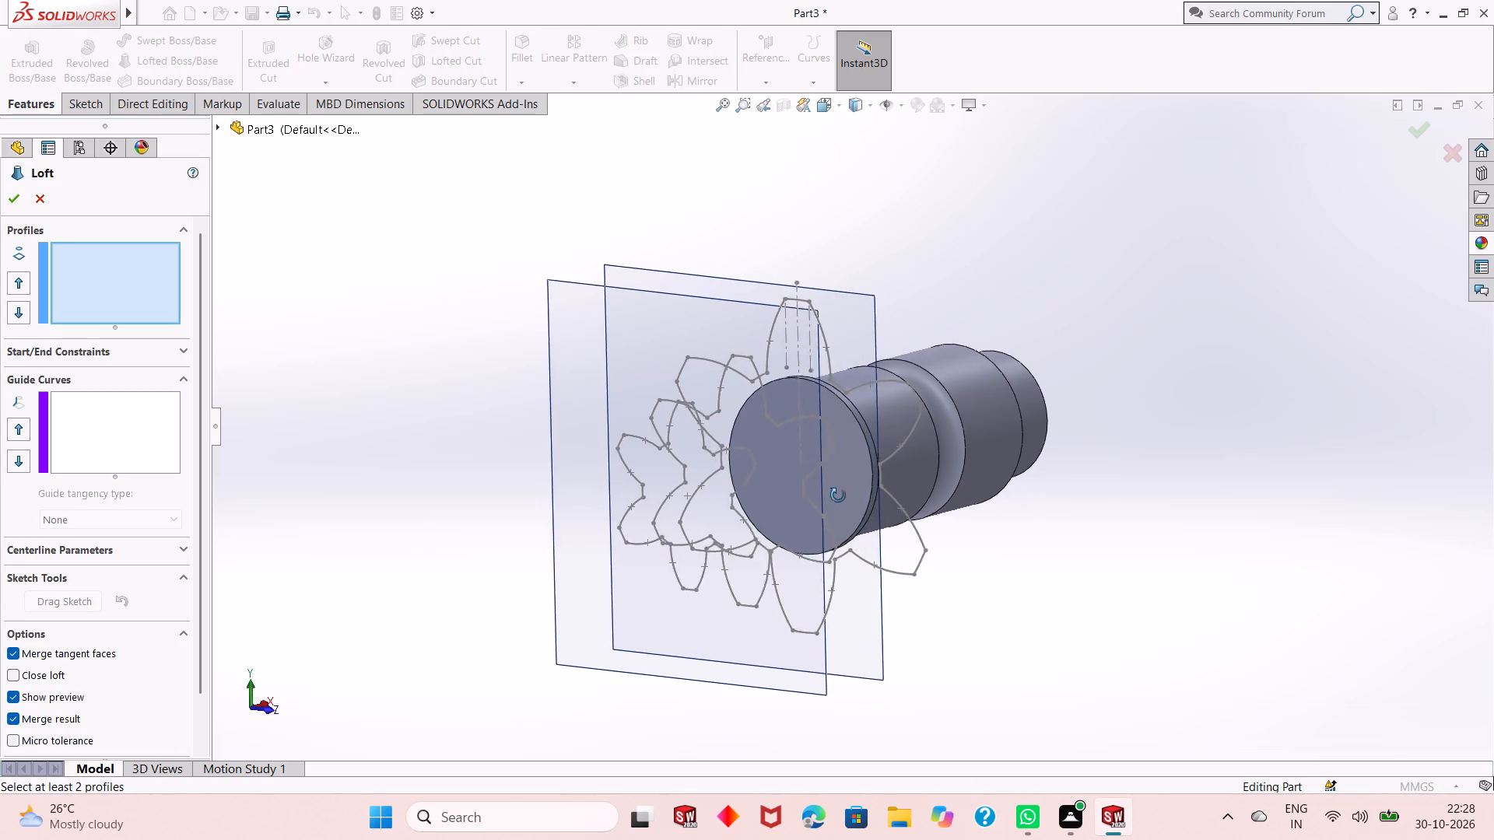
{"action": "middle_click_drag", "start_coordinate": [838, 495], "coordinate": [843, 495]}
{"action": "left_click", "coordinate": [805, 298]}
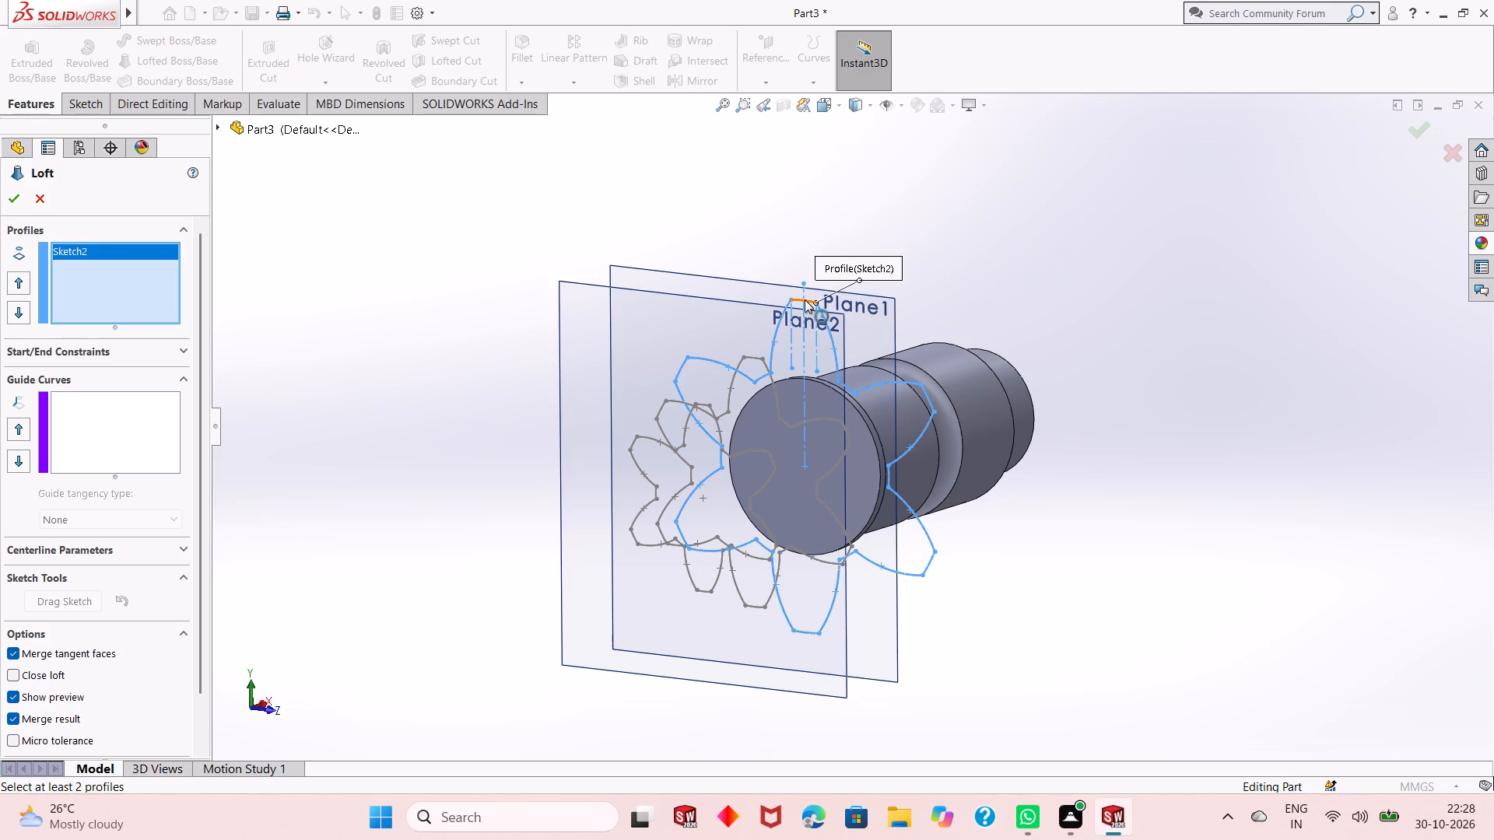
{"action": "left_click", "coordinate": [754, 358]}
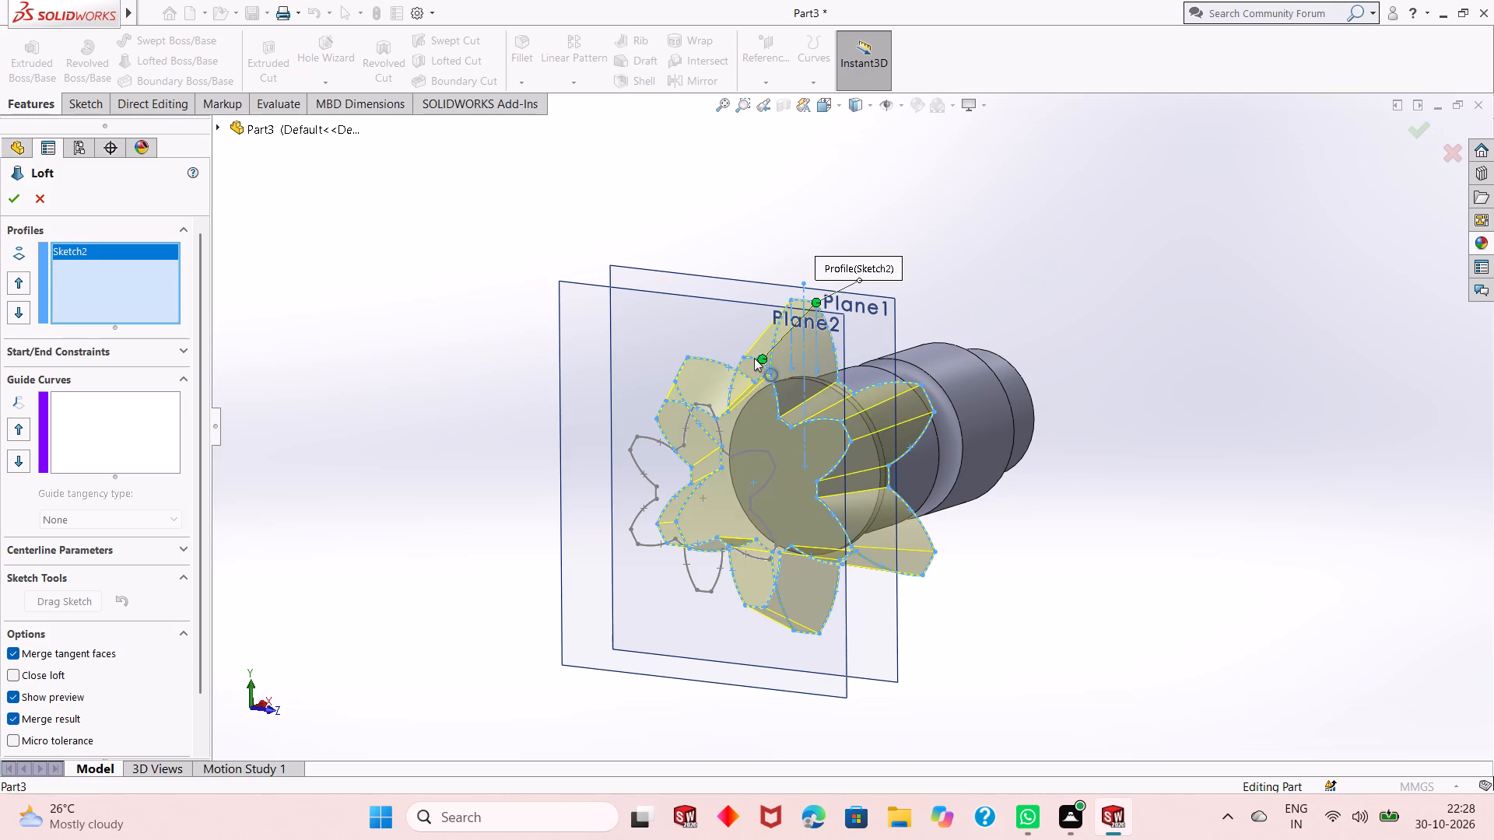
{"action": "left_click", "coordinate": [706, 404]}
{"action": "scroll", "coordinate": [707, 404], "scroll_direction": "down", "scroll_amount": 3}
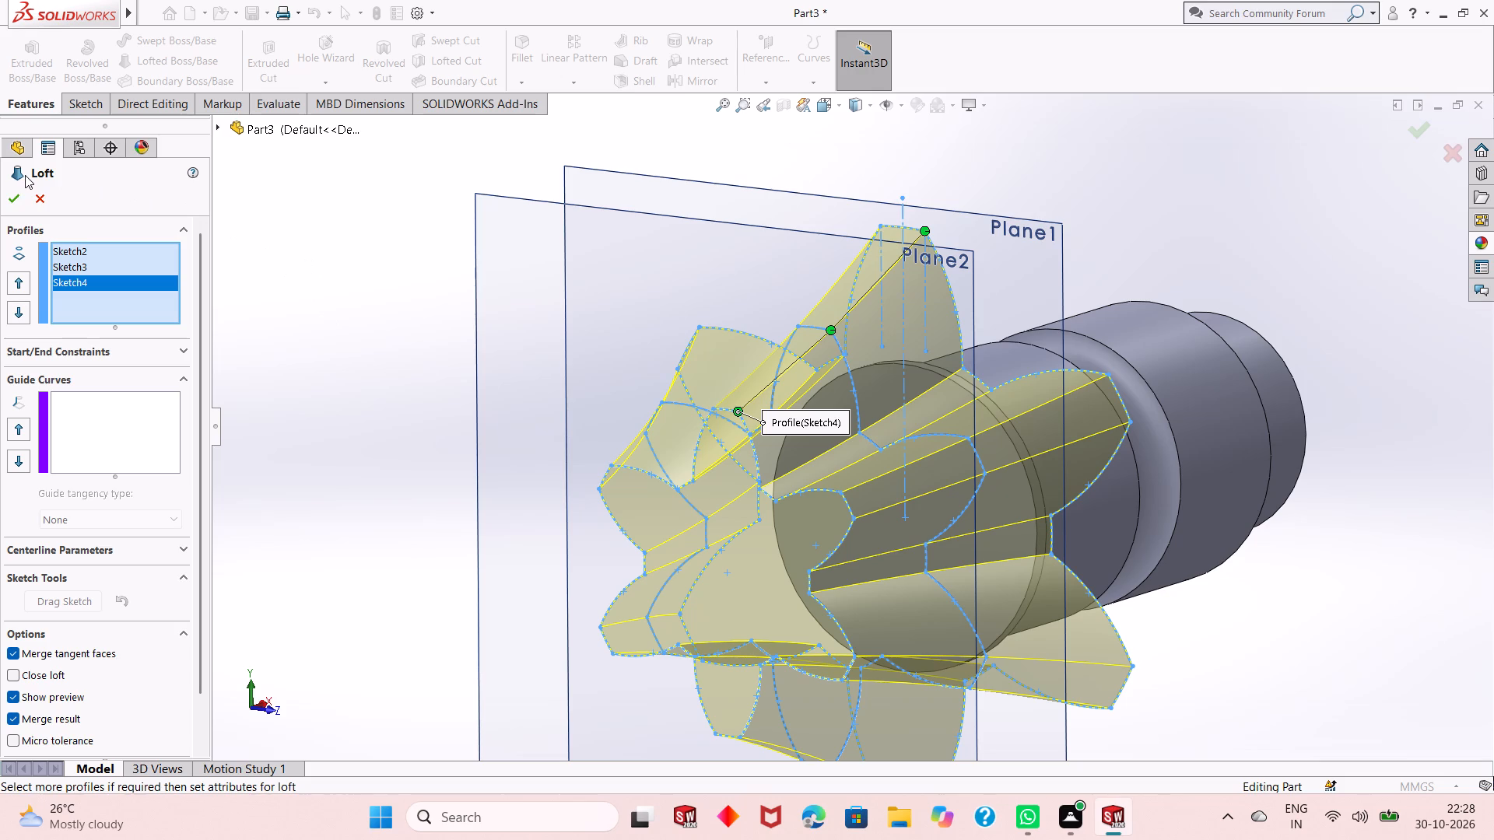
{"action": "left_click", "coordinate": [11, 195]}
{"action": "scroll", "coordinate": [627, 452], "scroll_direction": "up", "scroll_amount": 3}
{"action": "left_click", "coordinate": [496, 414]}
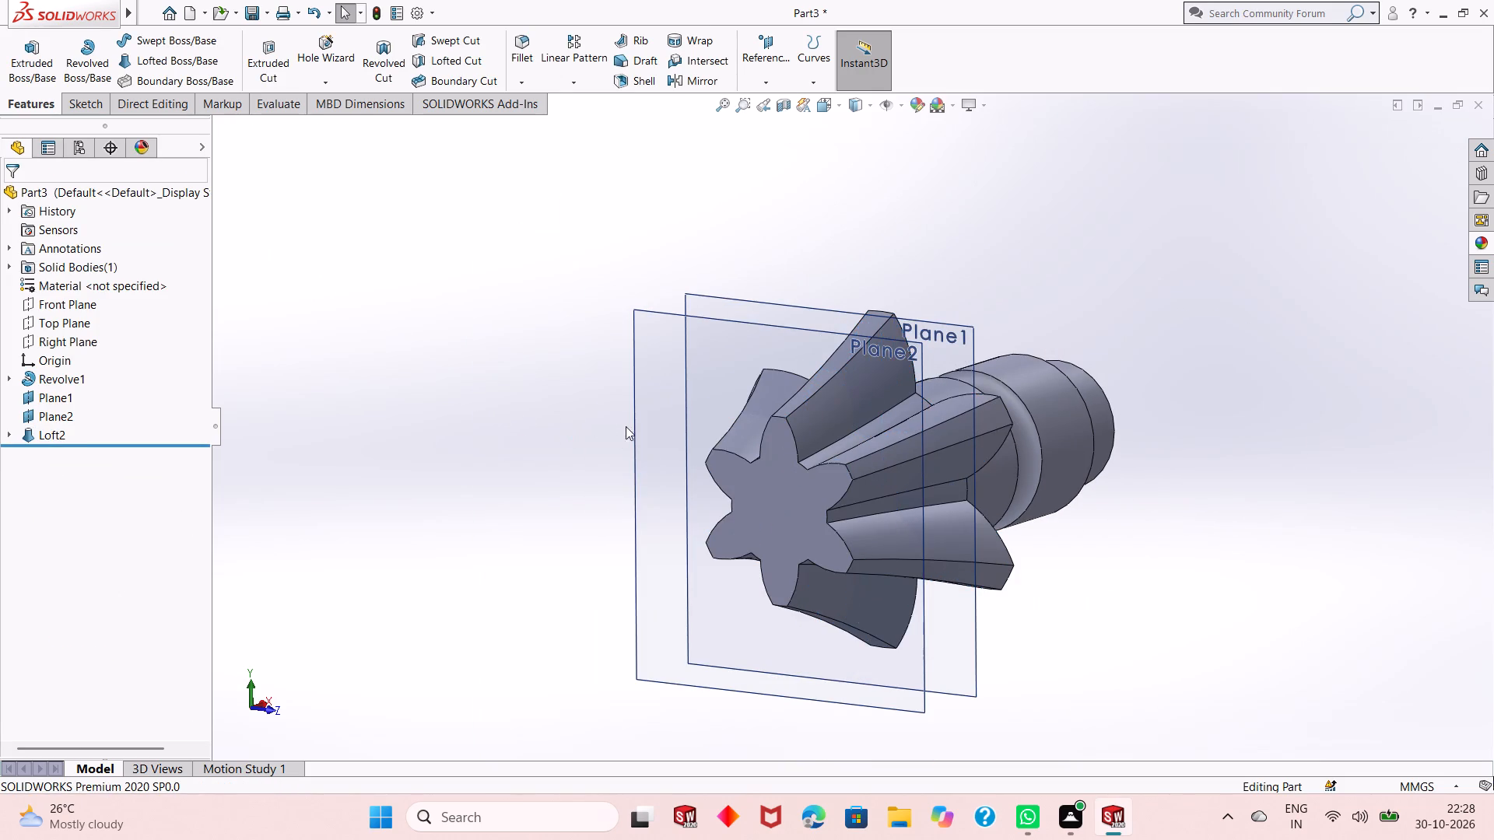
Hide reference planes Plane2 and Plane1.
{"action": "middle_click_drag", "start_coordinate": [632, 426], "coordinate": [661, 432]}
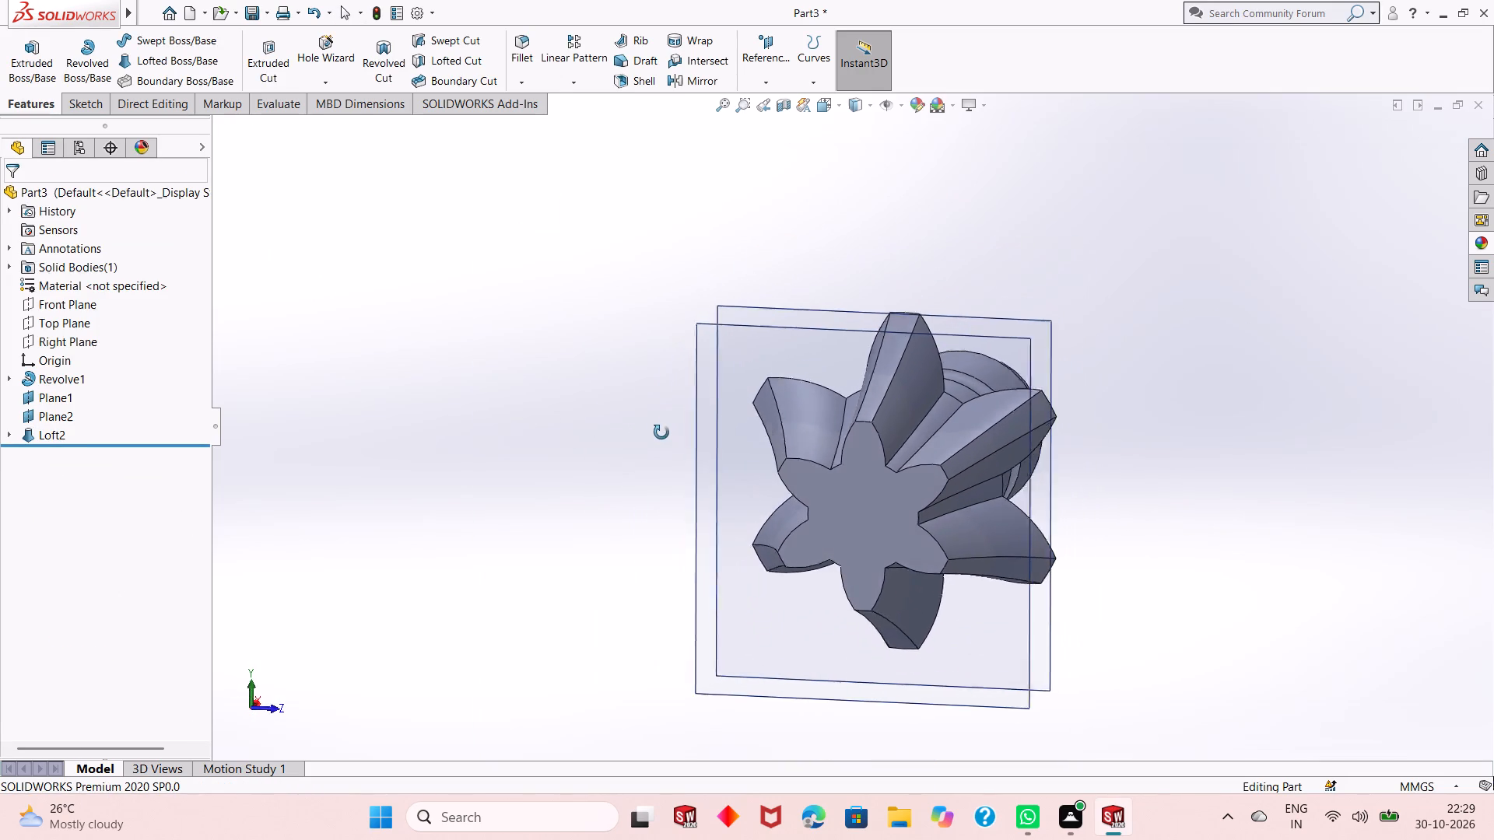
{"action": "middle_click_drag", "start_coordinate": [661, 432], "coordinate": [652, 438]}
{"action": "right_click", "coordinate": [732, 395]}
{"action": "left_click", "coordinate": [795, 371]}
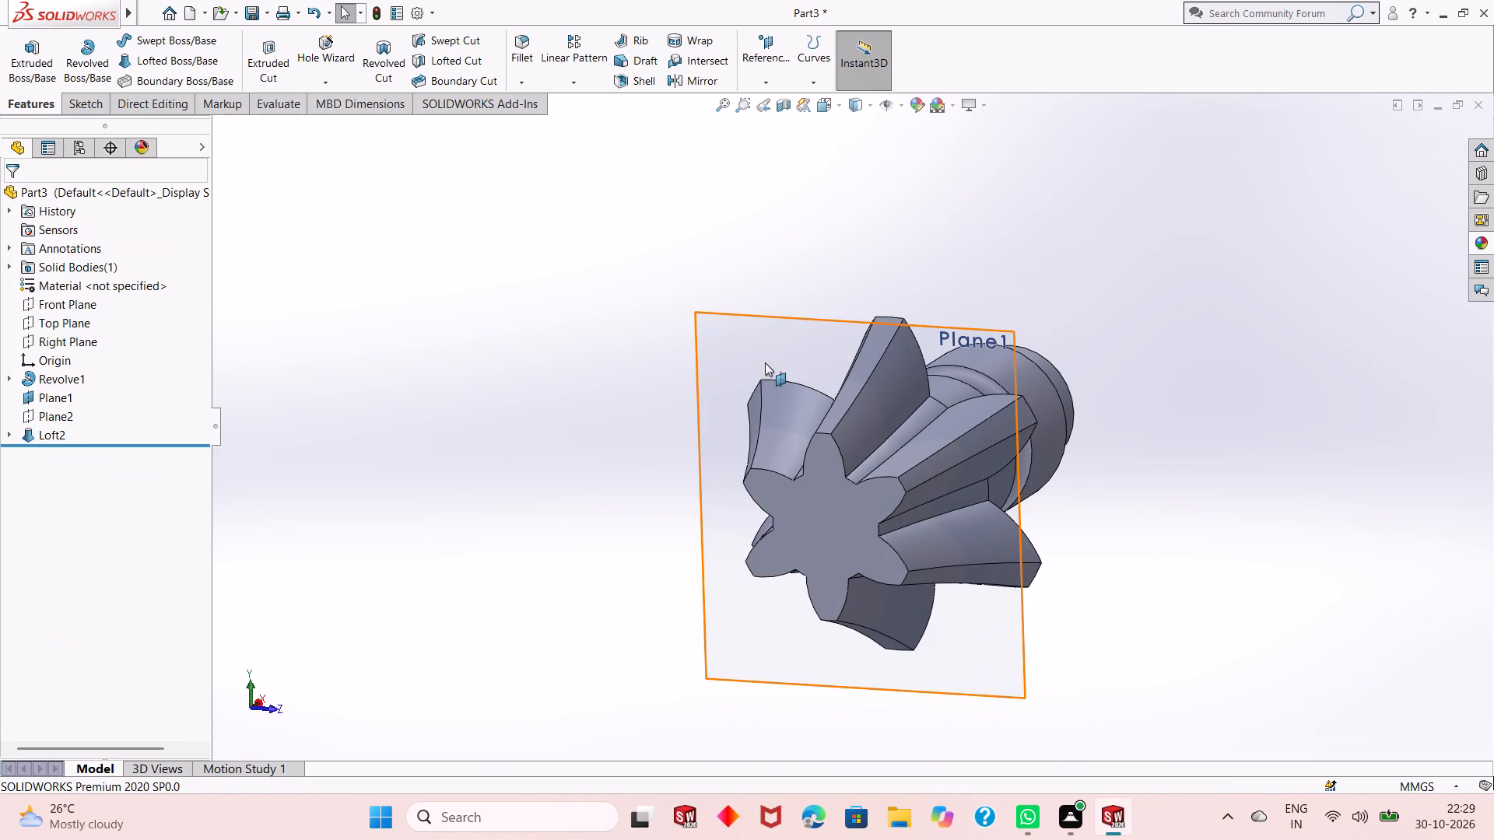
{"action": "right_click", "coordinate": [756, 361]}
{"action": "left_click", "coordinate": [822, 340]}
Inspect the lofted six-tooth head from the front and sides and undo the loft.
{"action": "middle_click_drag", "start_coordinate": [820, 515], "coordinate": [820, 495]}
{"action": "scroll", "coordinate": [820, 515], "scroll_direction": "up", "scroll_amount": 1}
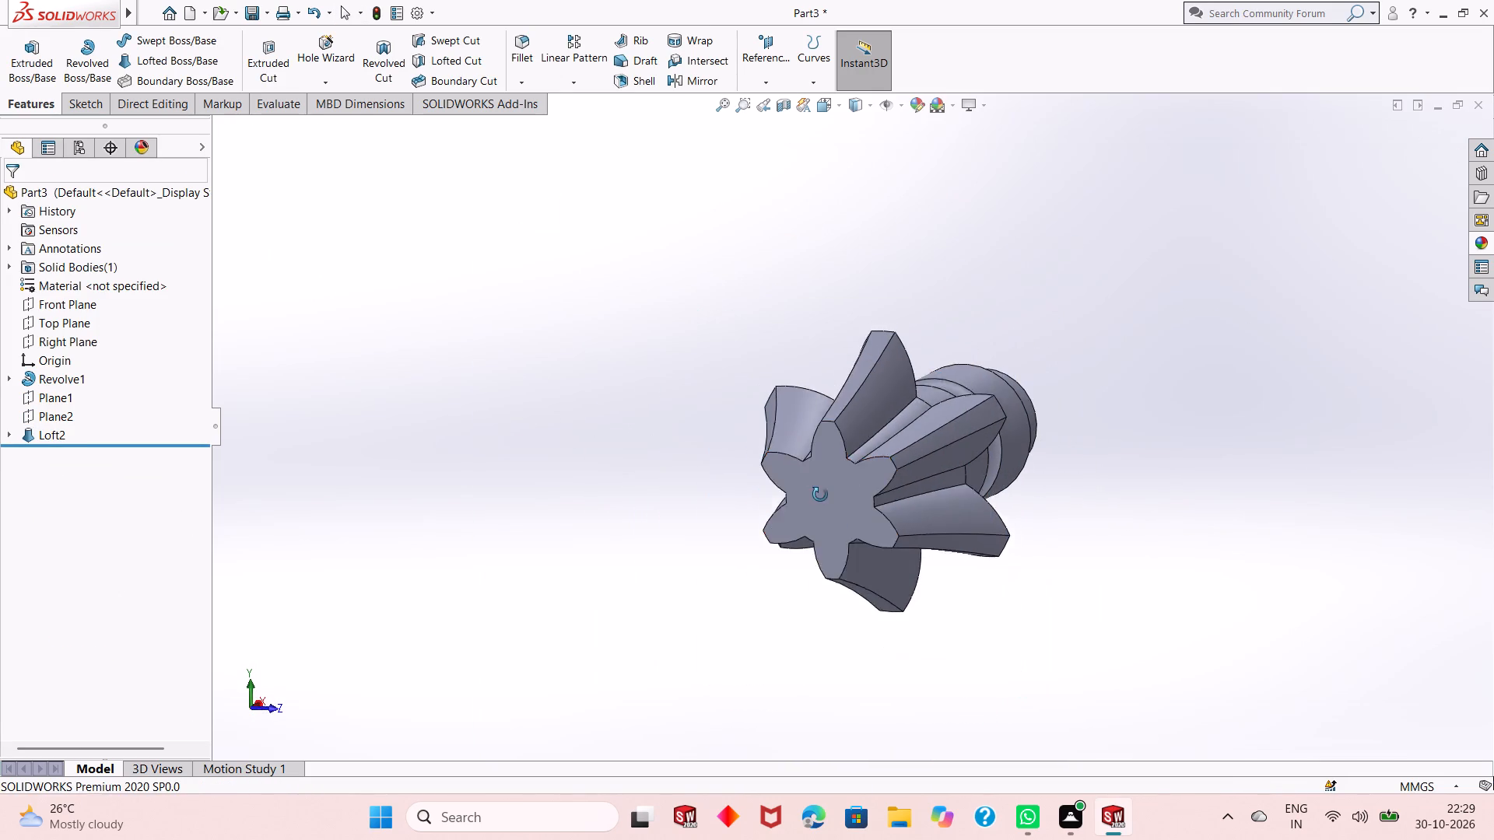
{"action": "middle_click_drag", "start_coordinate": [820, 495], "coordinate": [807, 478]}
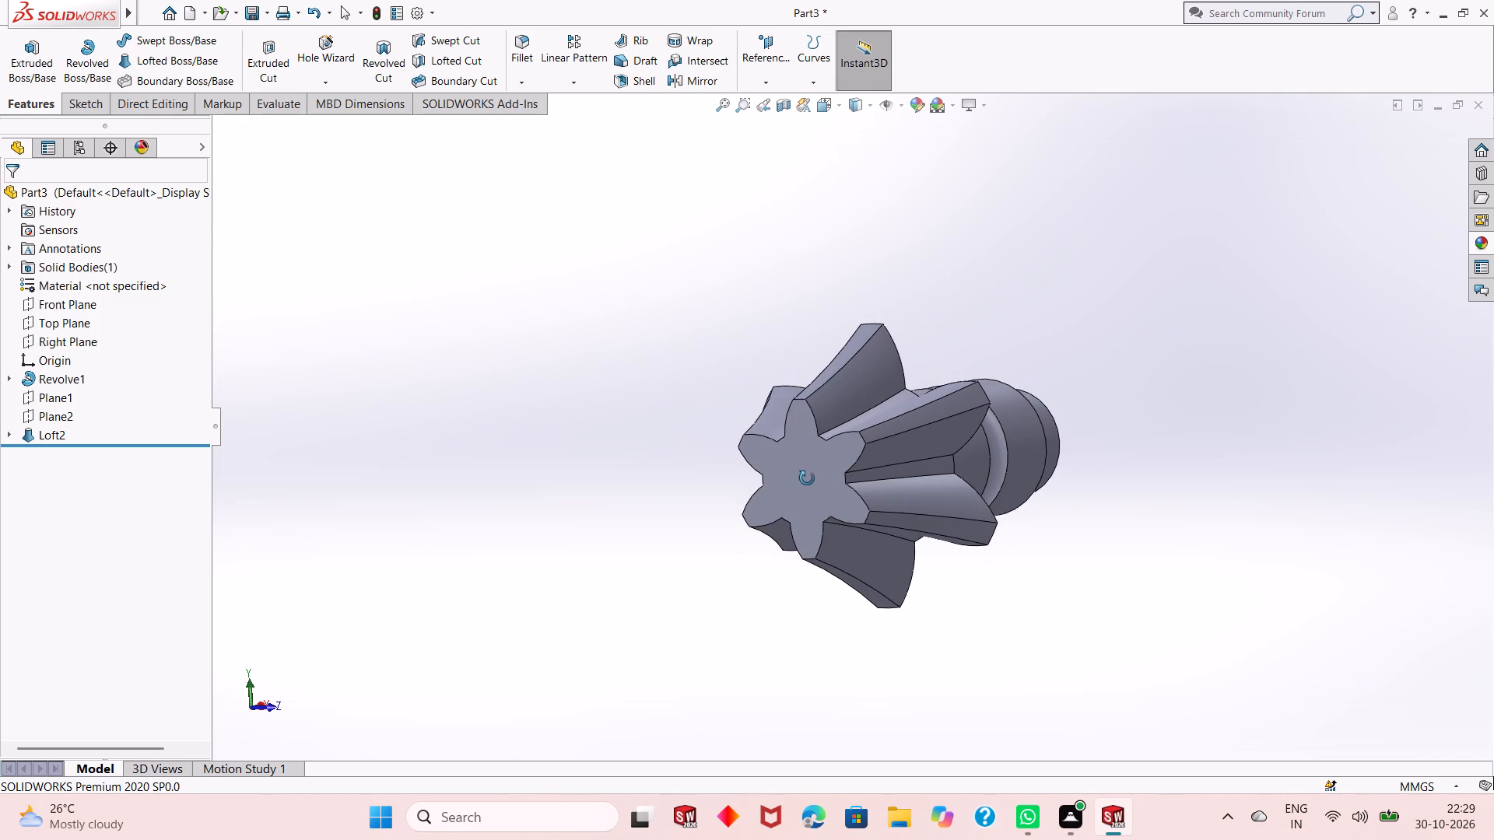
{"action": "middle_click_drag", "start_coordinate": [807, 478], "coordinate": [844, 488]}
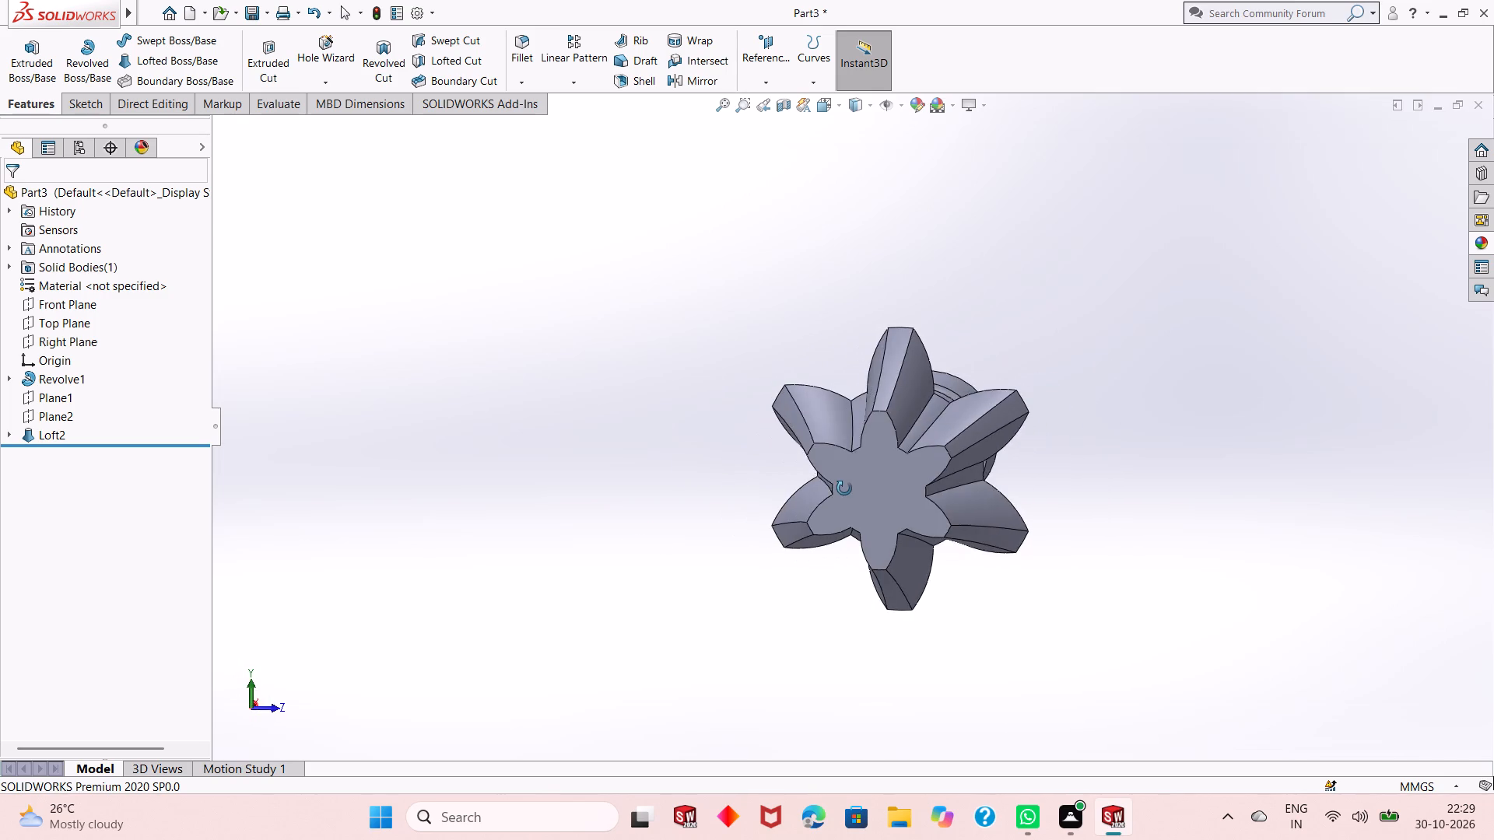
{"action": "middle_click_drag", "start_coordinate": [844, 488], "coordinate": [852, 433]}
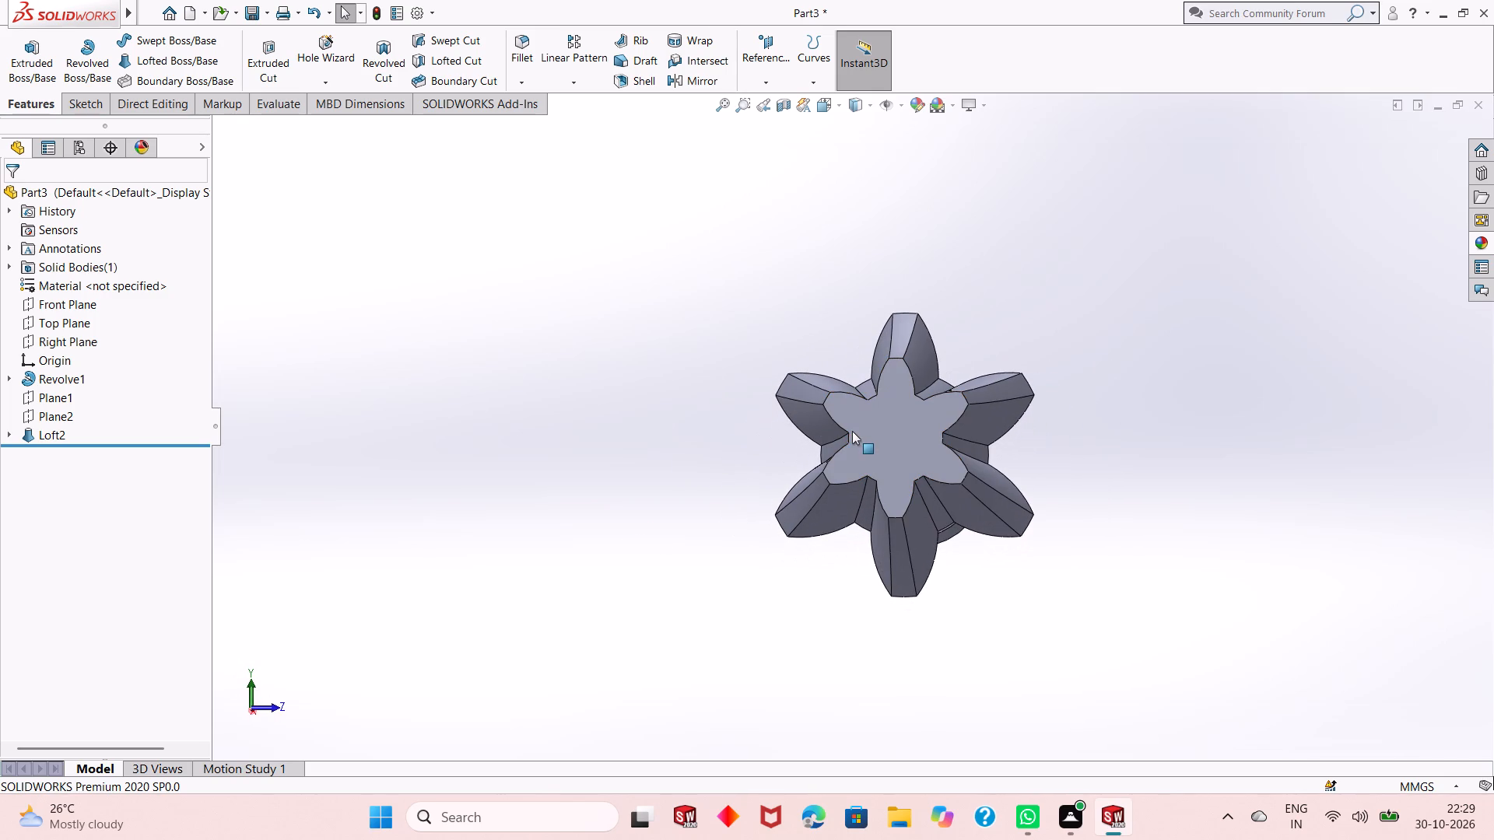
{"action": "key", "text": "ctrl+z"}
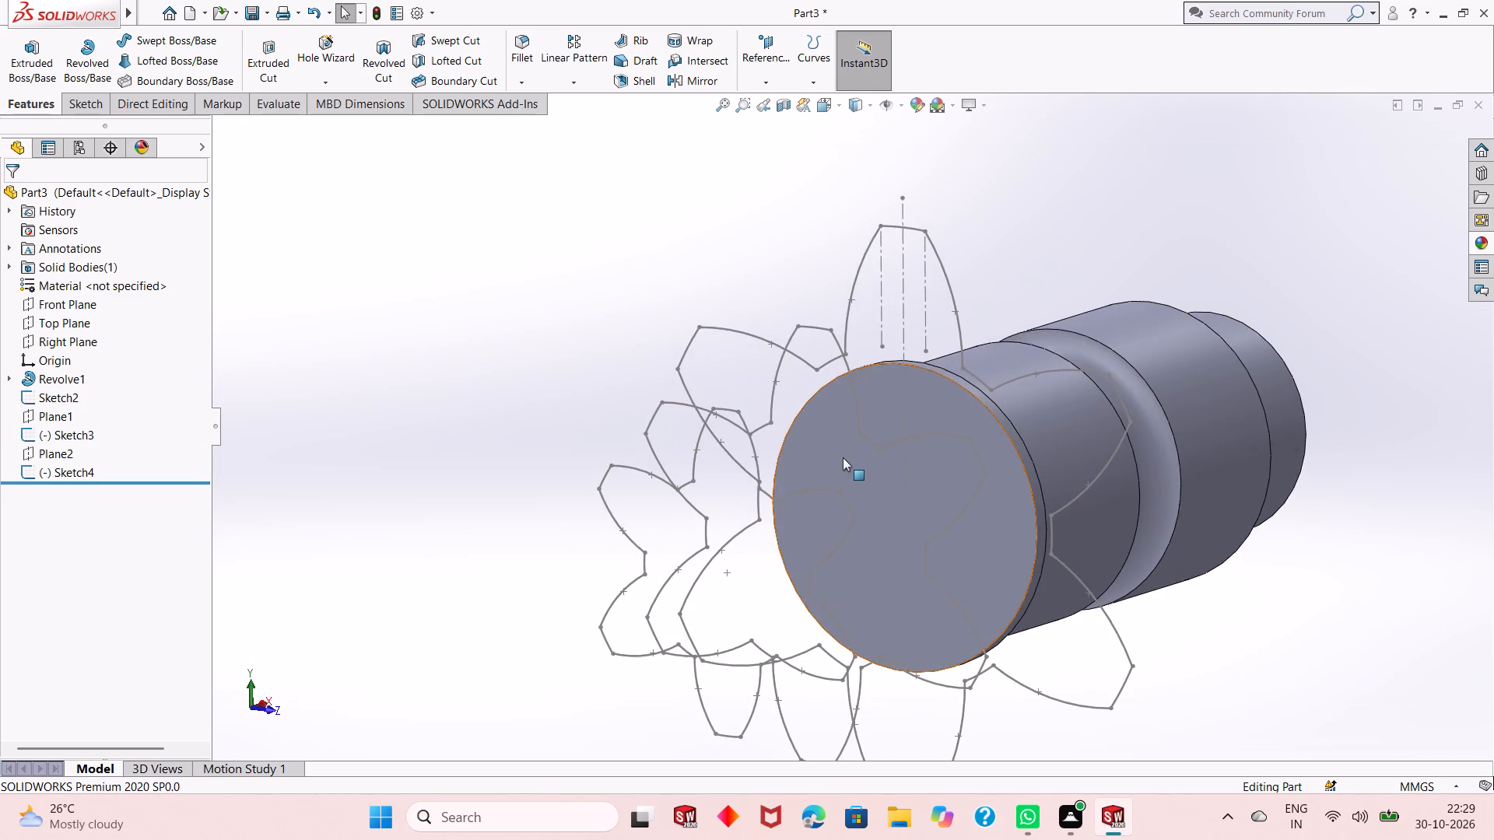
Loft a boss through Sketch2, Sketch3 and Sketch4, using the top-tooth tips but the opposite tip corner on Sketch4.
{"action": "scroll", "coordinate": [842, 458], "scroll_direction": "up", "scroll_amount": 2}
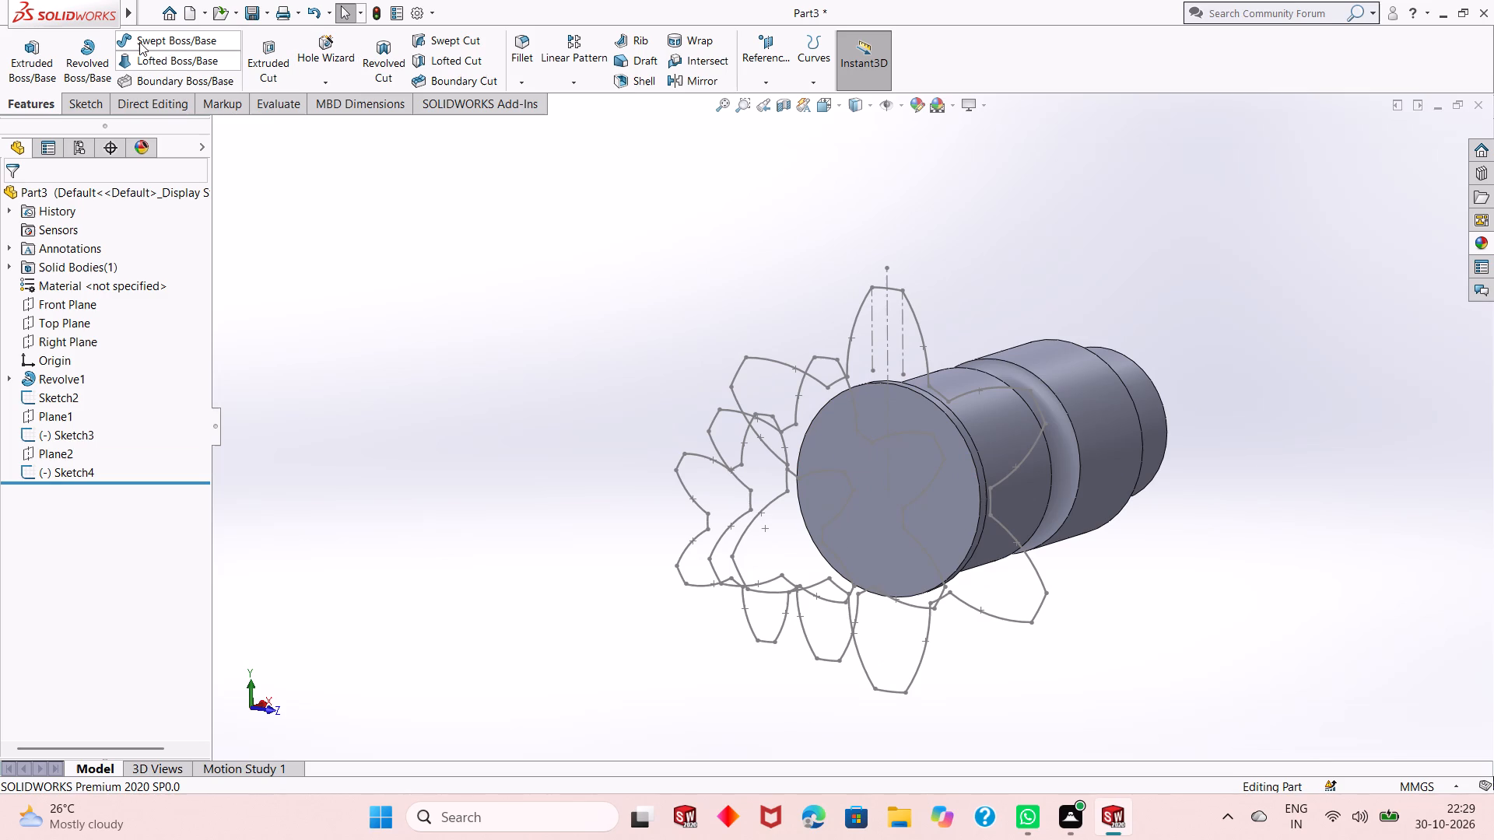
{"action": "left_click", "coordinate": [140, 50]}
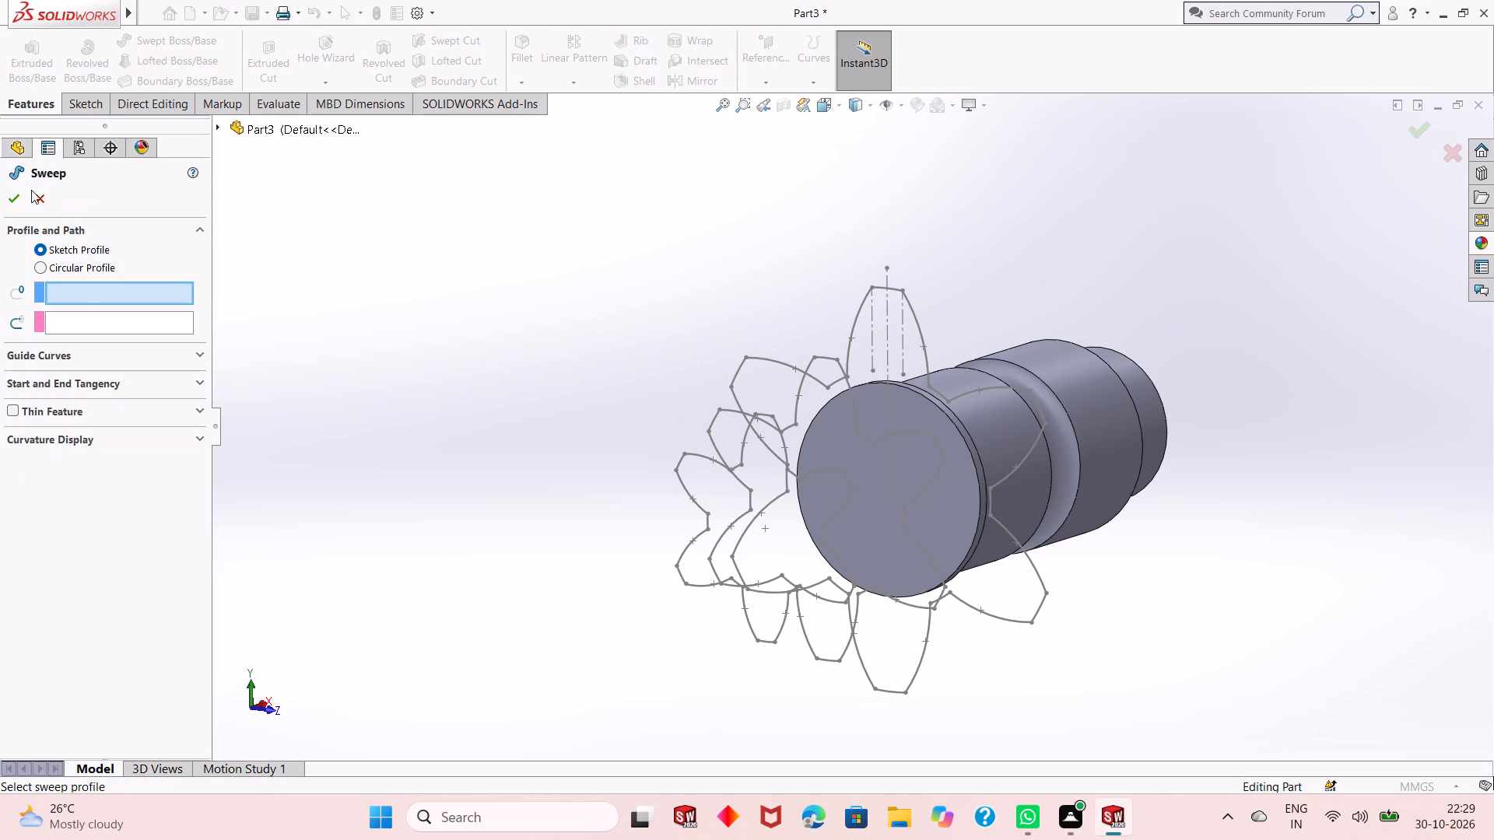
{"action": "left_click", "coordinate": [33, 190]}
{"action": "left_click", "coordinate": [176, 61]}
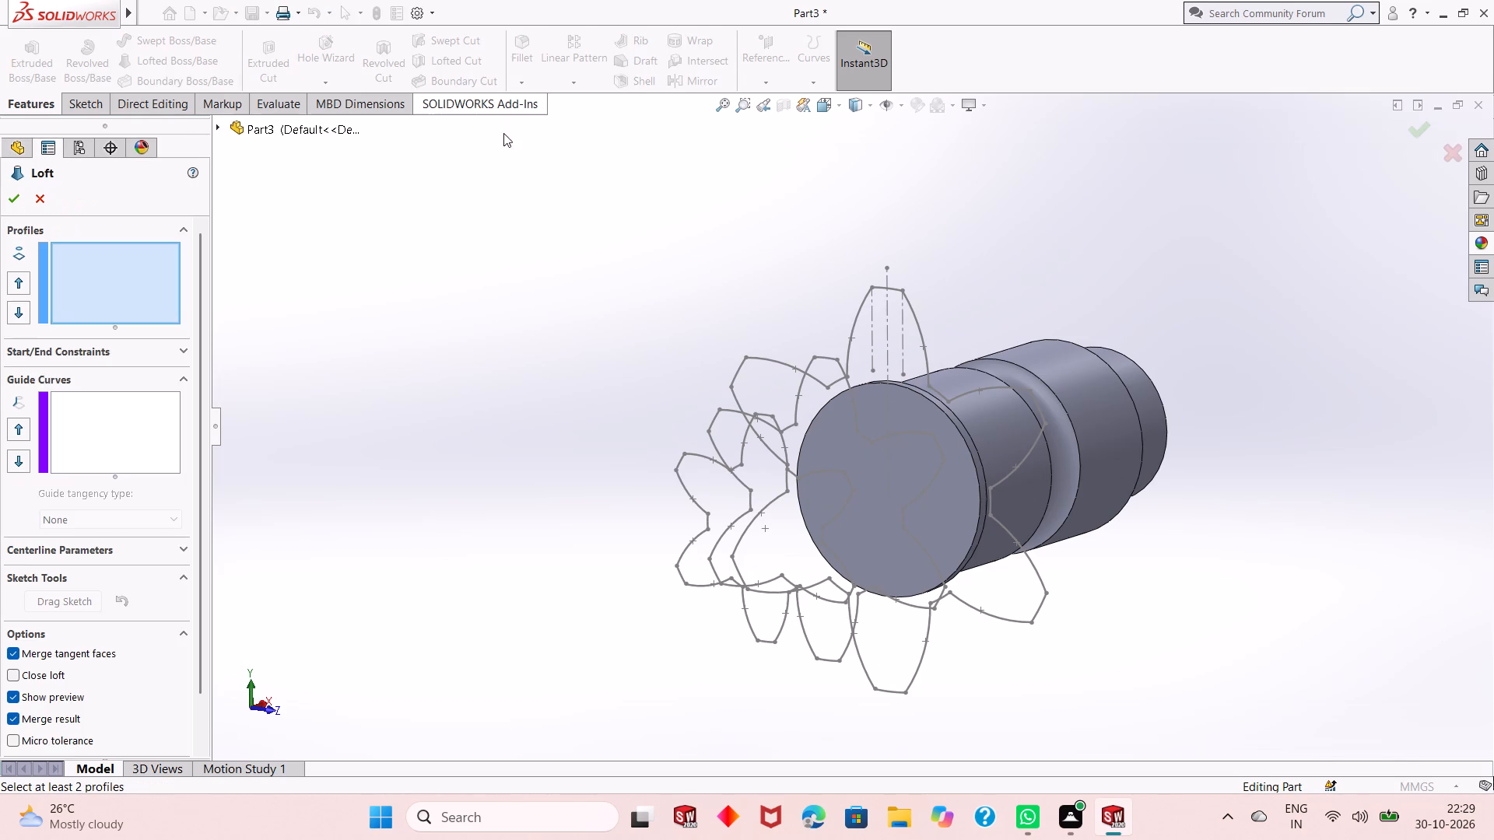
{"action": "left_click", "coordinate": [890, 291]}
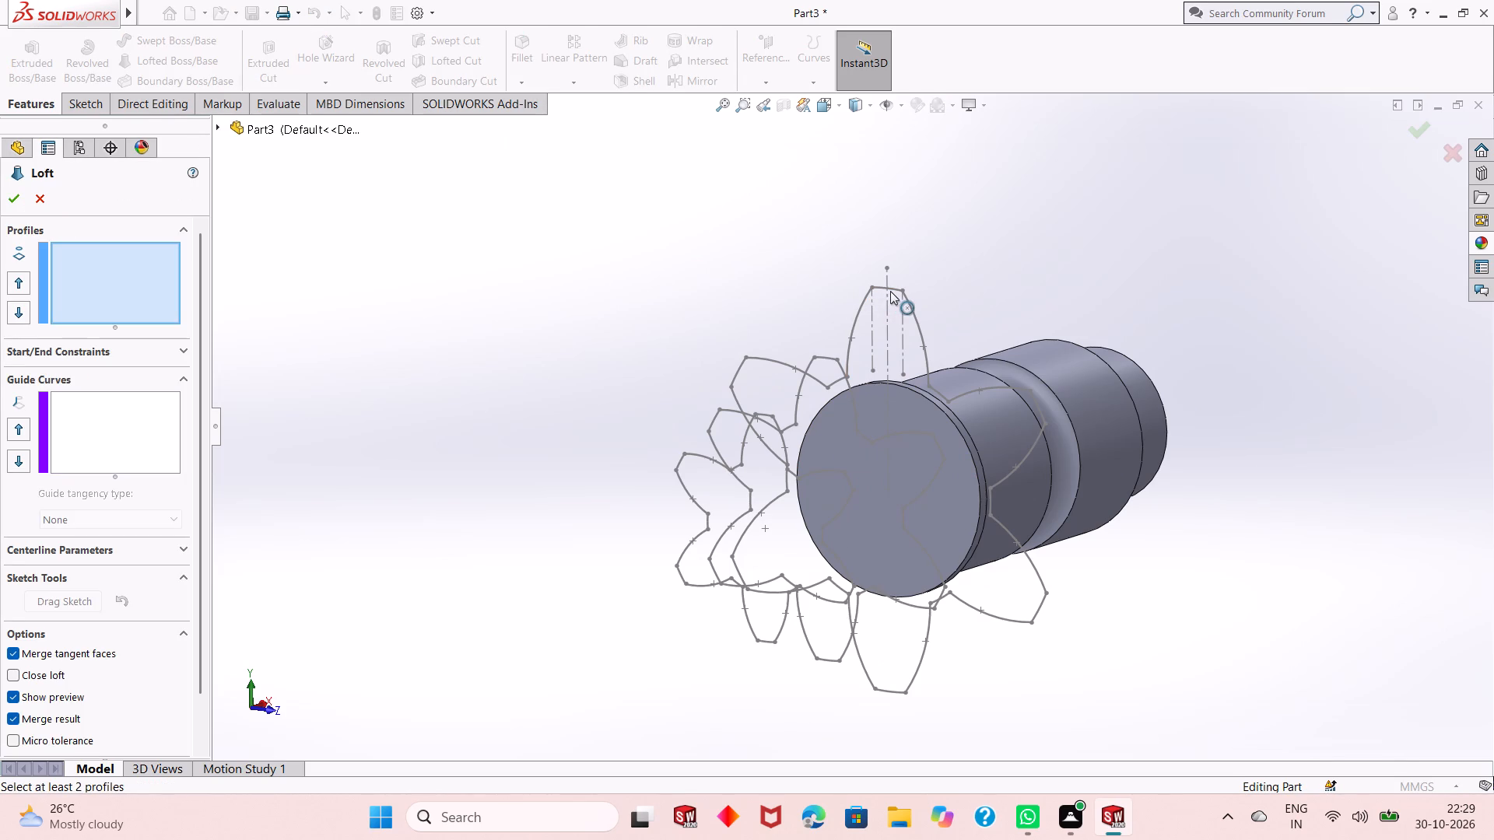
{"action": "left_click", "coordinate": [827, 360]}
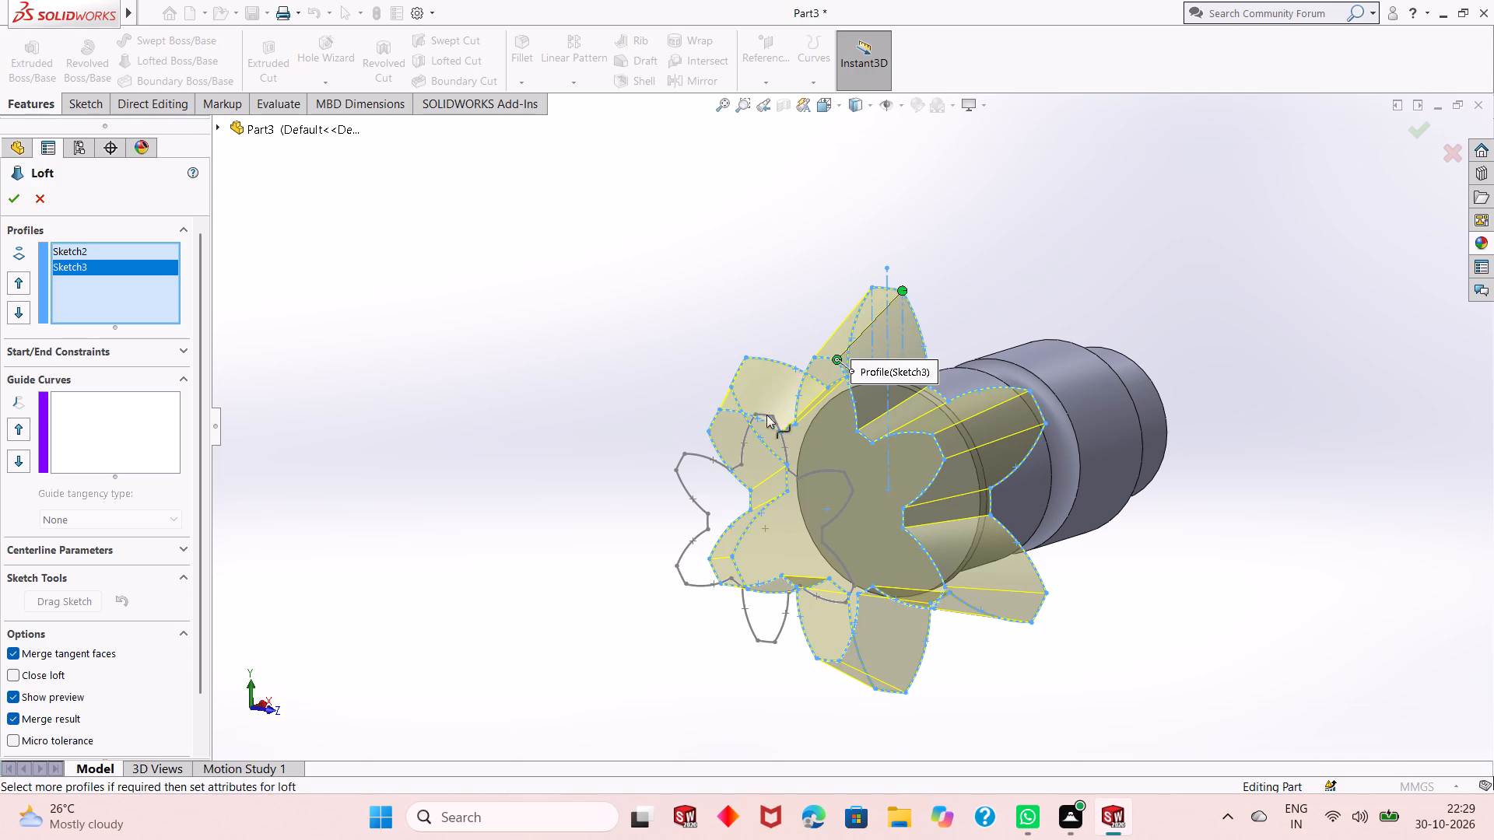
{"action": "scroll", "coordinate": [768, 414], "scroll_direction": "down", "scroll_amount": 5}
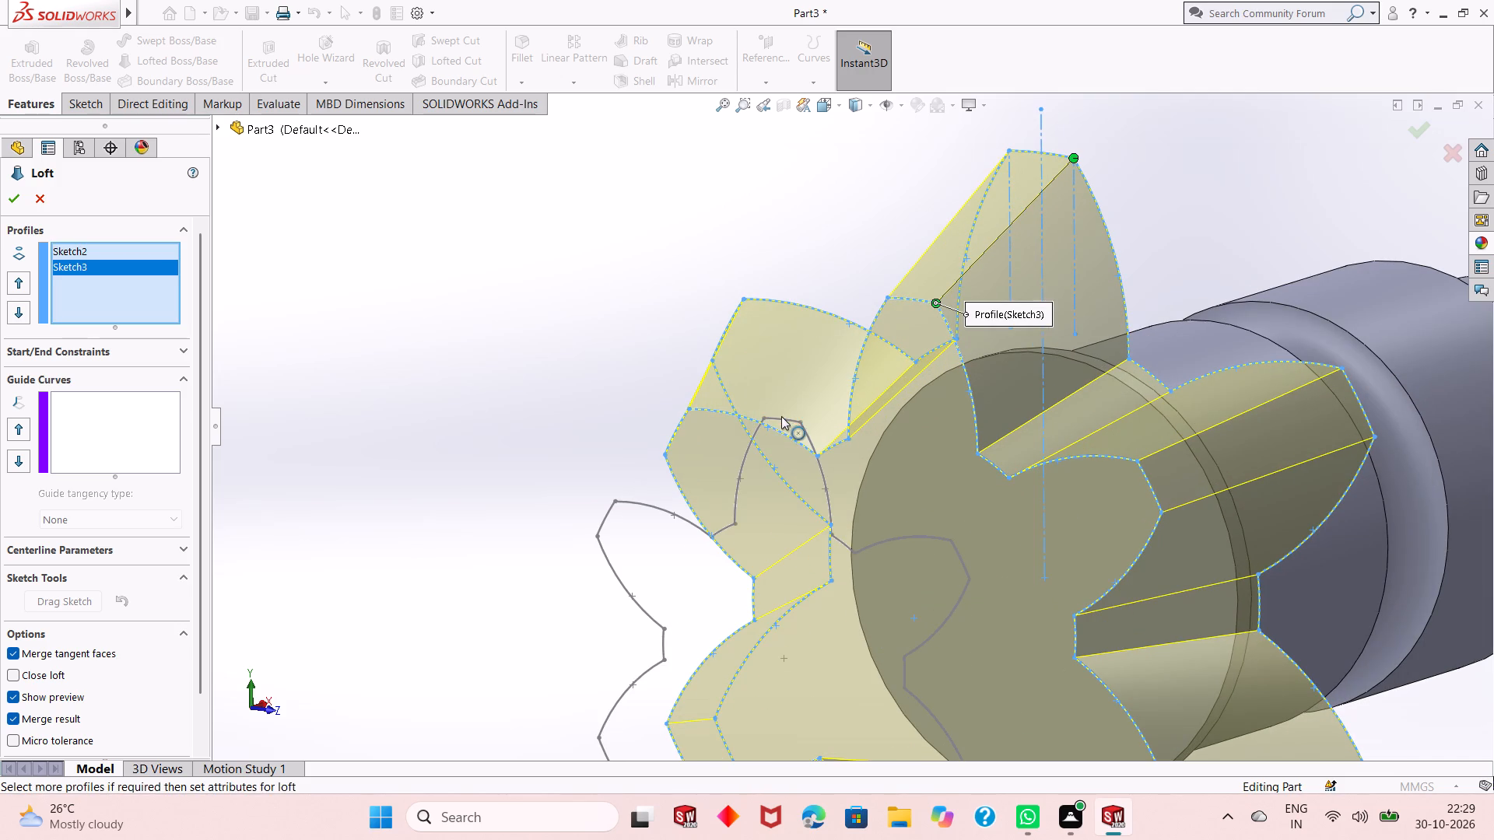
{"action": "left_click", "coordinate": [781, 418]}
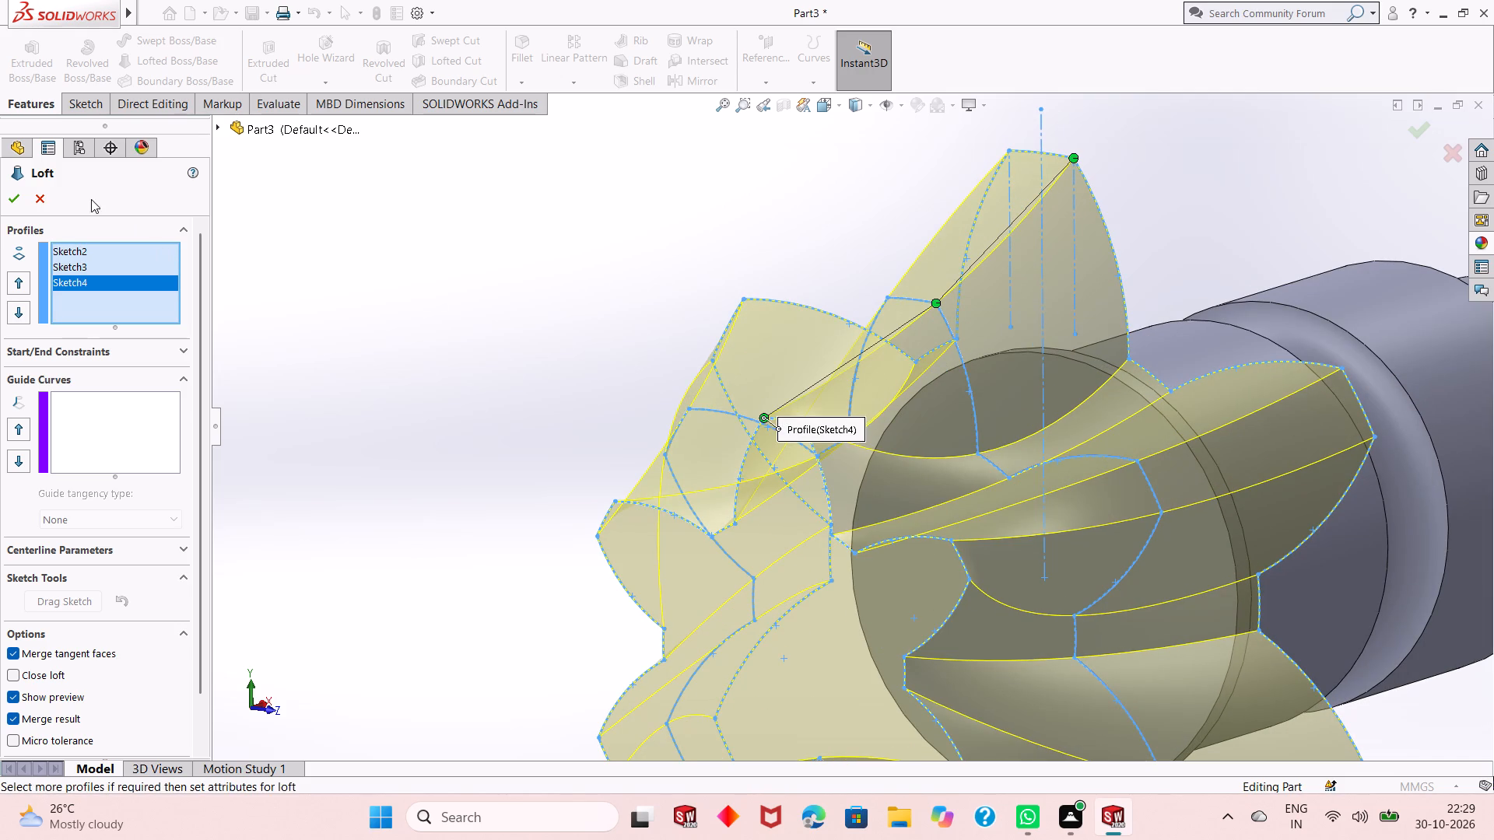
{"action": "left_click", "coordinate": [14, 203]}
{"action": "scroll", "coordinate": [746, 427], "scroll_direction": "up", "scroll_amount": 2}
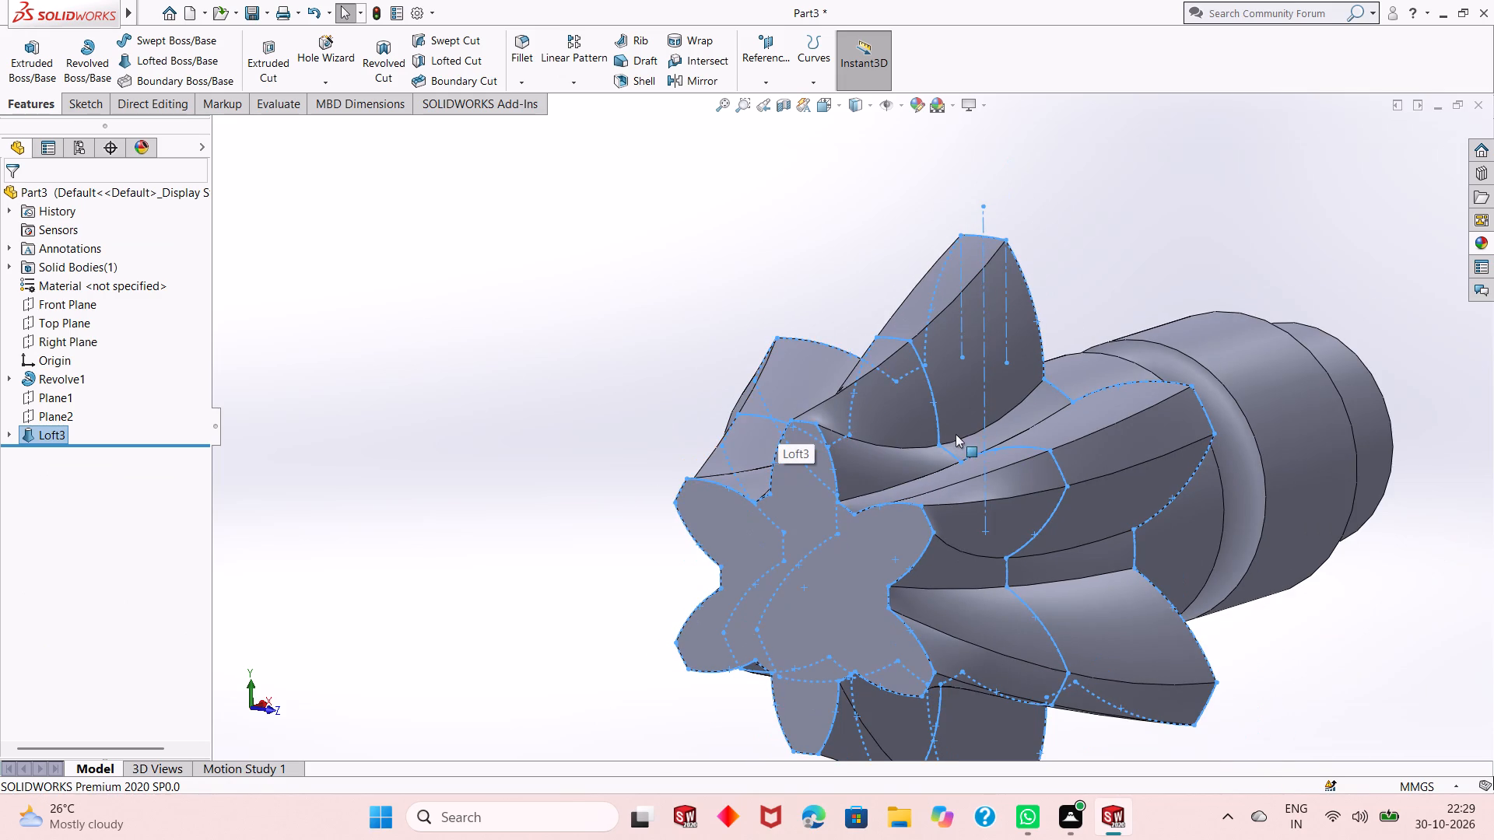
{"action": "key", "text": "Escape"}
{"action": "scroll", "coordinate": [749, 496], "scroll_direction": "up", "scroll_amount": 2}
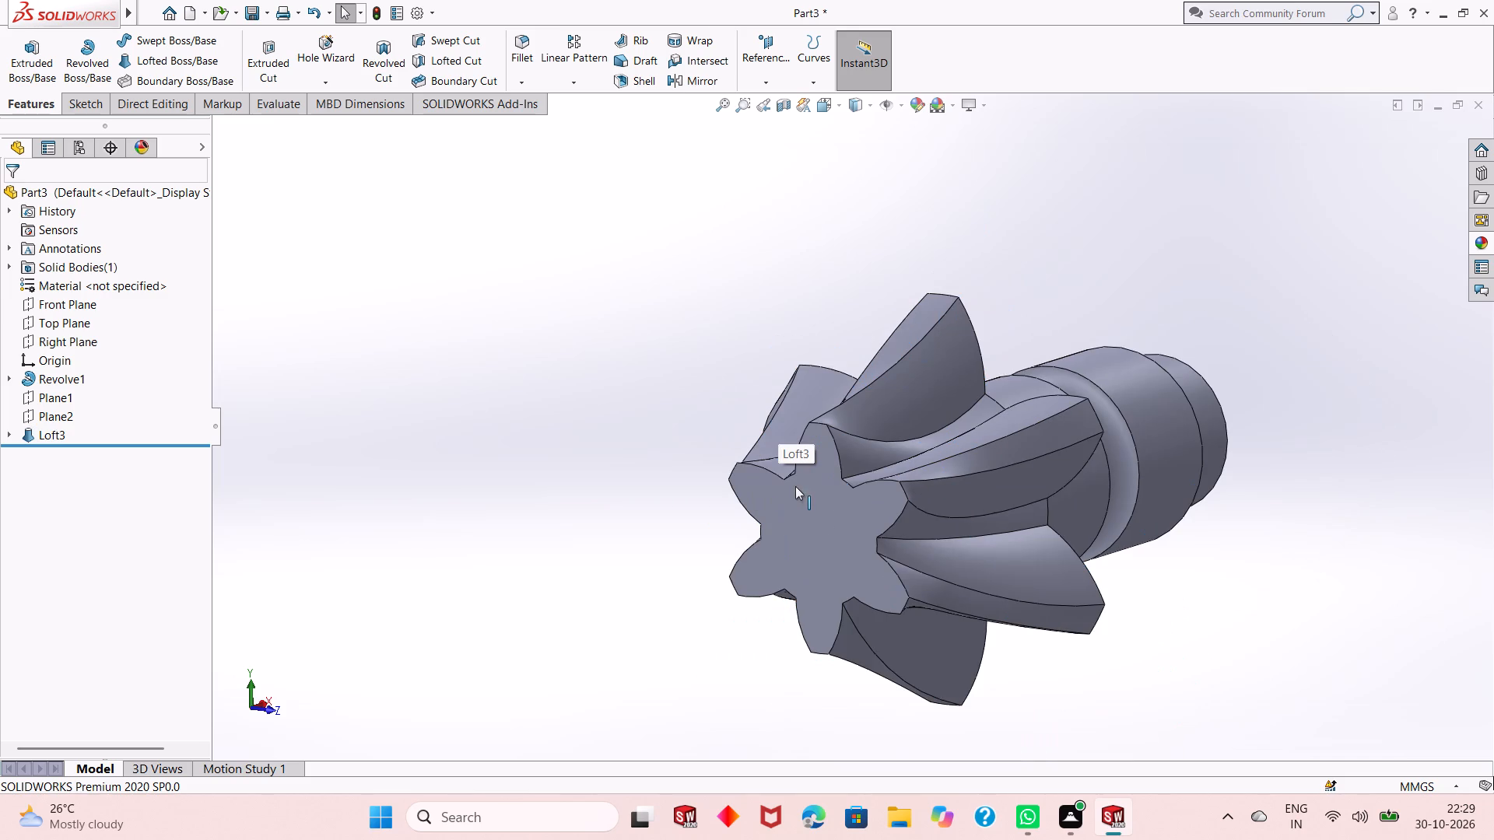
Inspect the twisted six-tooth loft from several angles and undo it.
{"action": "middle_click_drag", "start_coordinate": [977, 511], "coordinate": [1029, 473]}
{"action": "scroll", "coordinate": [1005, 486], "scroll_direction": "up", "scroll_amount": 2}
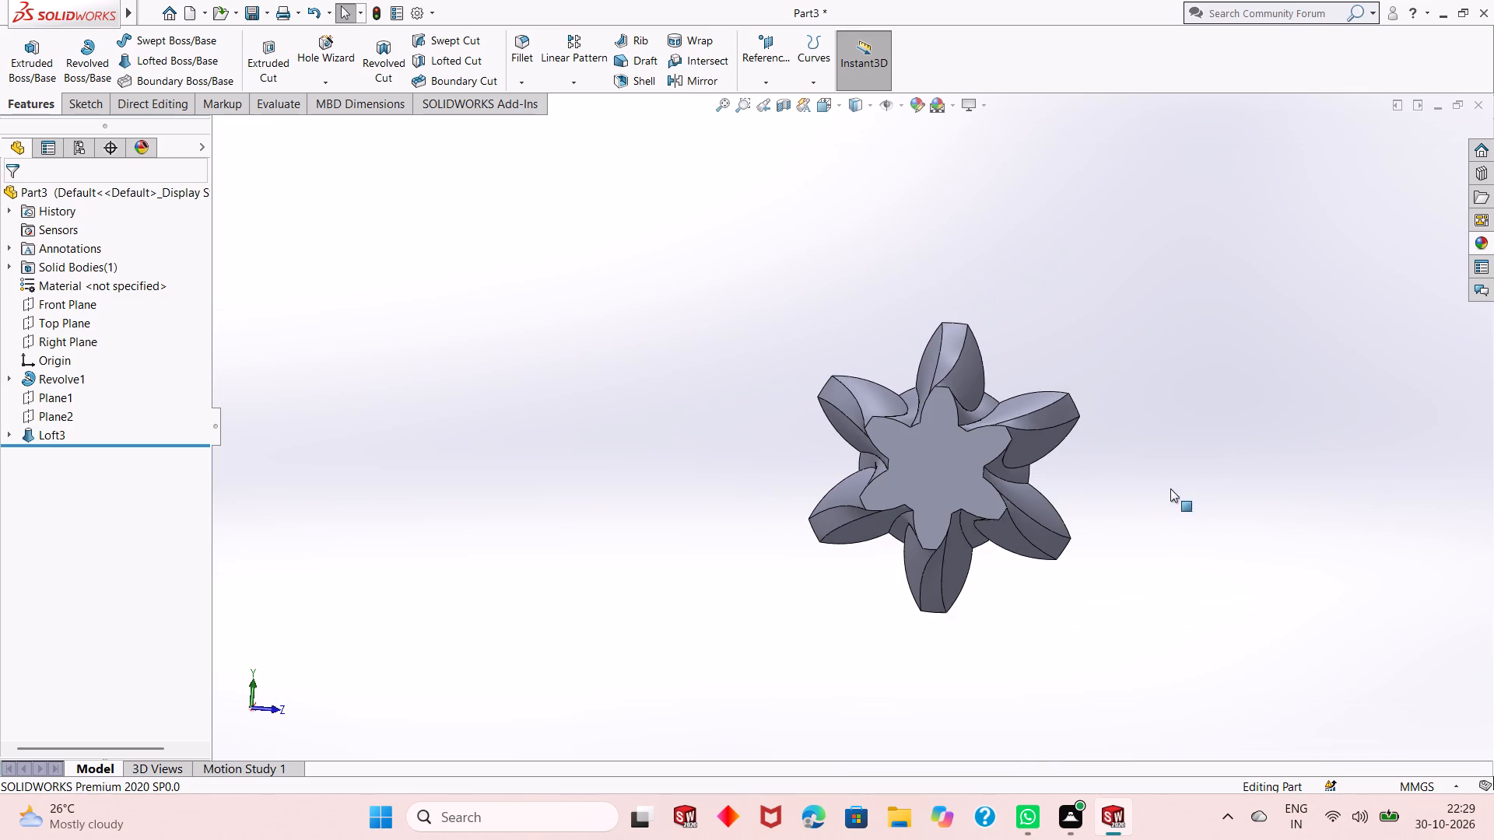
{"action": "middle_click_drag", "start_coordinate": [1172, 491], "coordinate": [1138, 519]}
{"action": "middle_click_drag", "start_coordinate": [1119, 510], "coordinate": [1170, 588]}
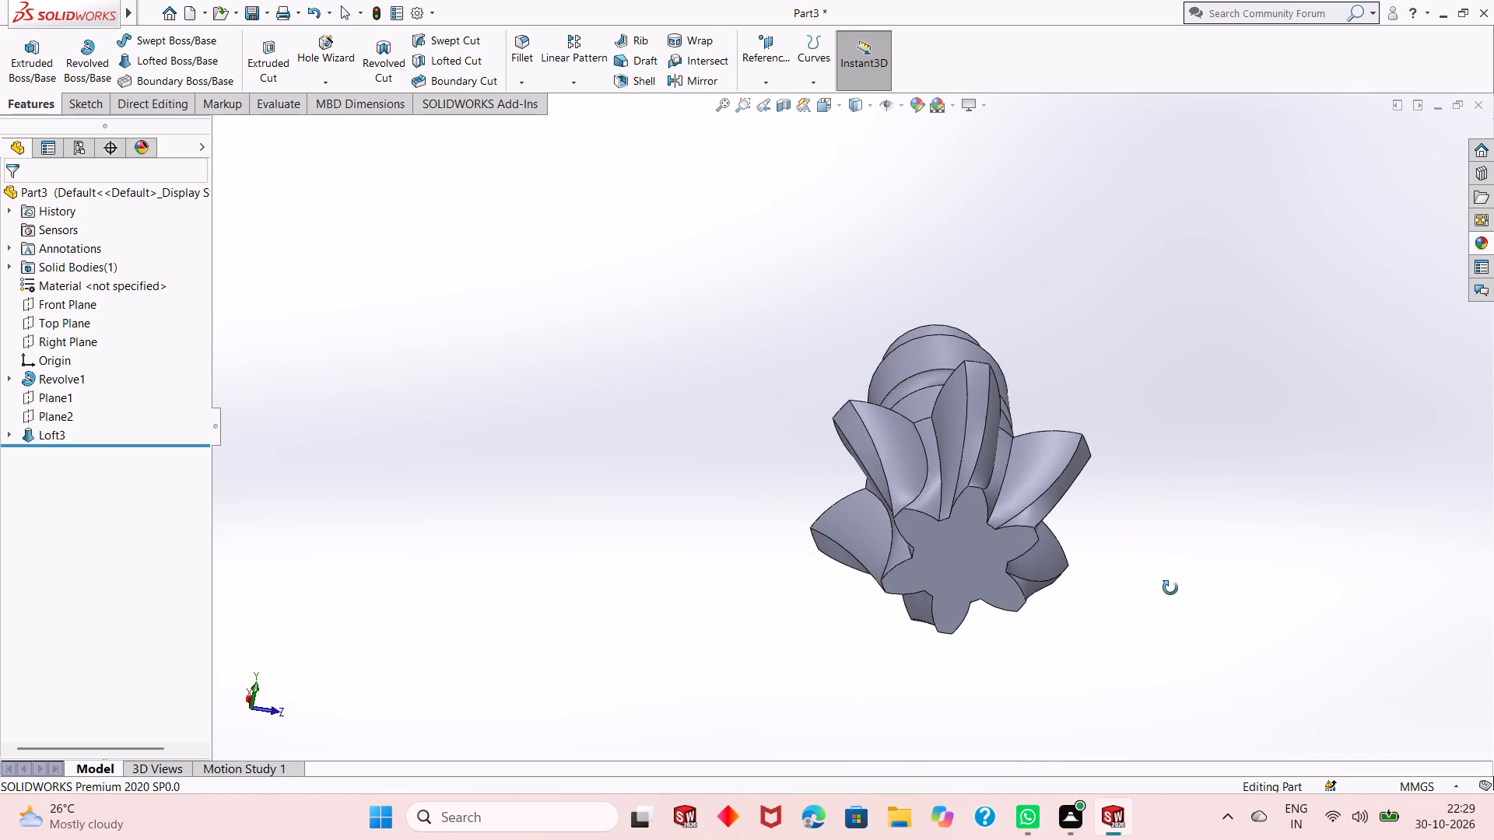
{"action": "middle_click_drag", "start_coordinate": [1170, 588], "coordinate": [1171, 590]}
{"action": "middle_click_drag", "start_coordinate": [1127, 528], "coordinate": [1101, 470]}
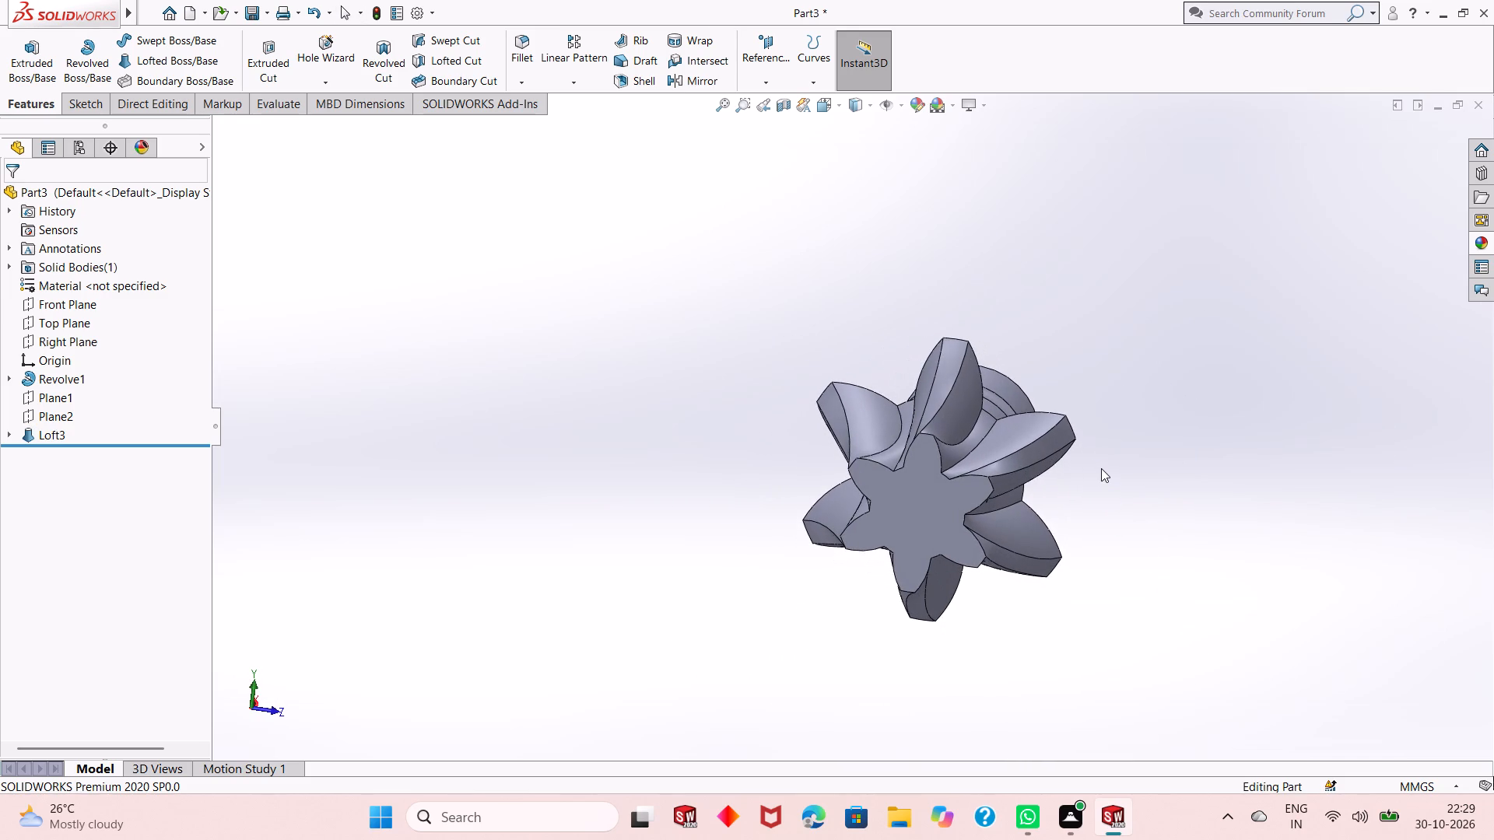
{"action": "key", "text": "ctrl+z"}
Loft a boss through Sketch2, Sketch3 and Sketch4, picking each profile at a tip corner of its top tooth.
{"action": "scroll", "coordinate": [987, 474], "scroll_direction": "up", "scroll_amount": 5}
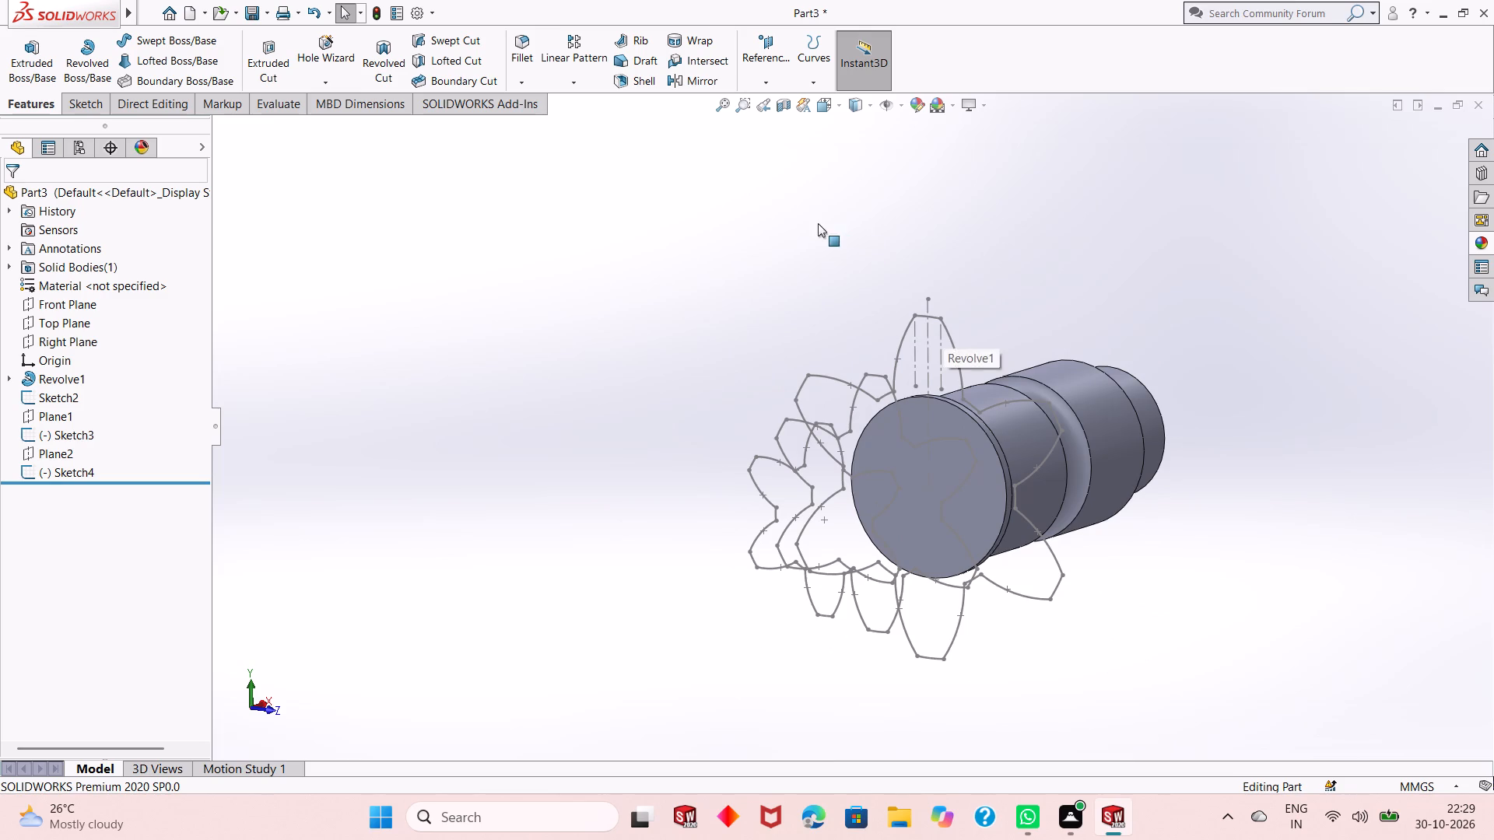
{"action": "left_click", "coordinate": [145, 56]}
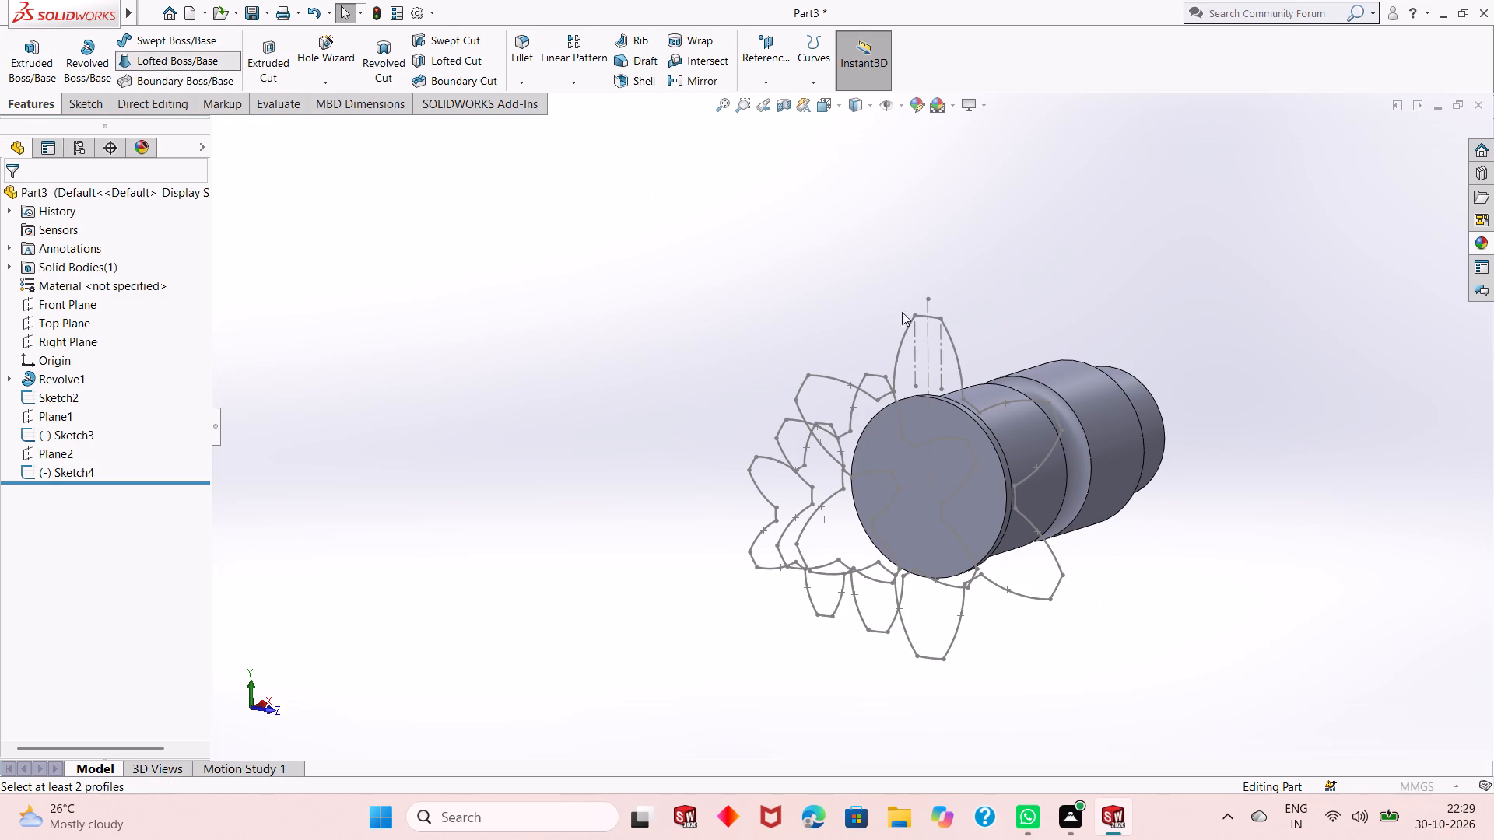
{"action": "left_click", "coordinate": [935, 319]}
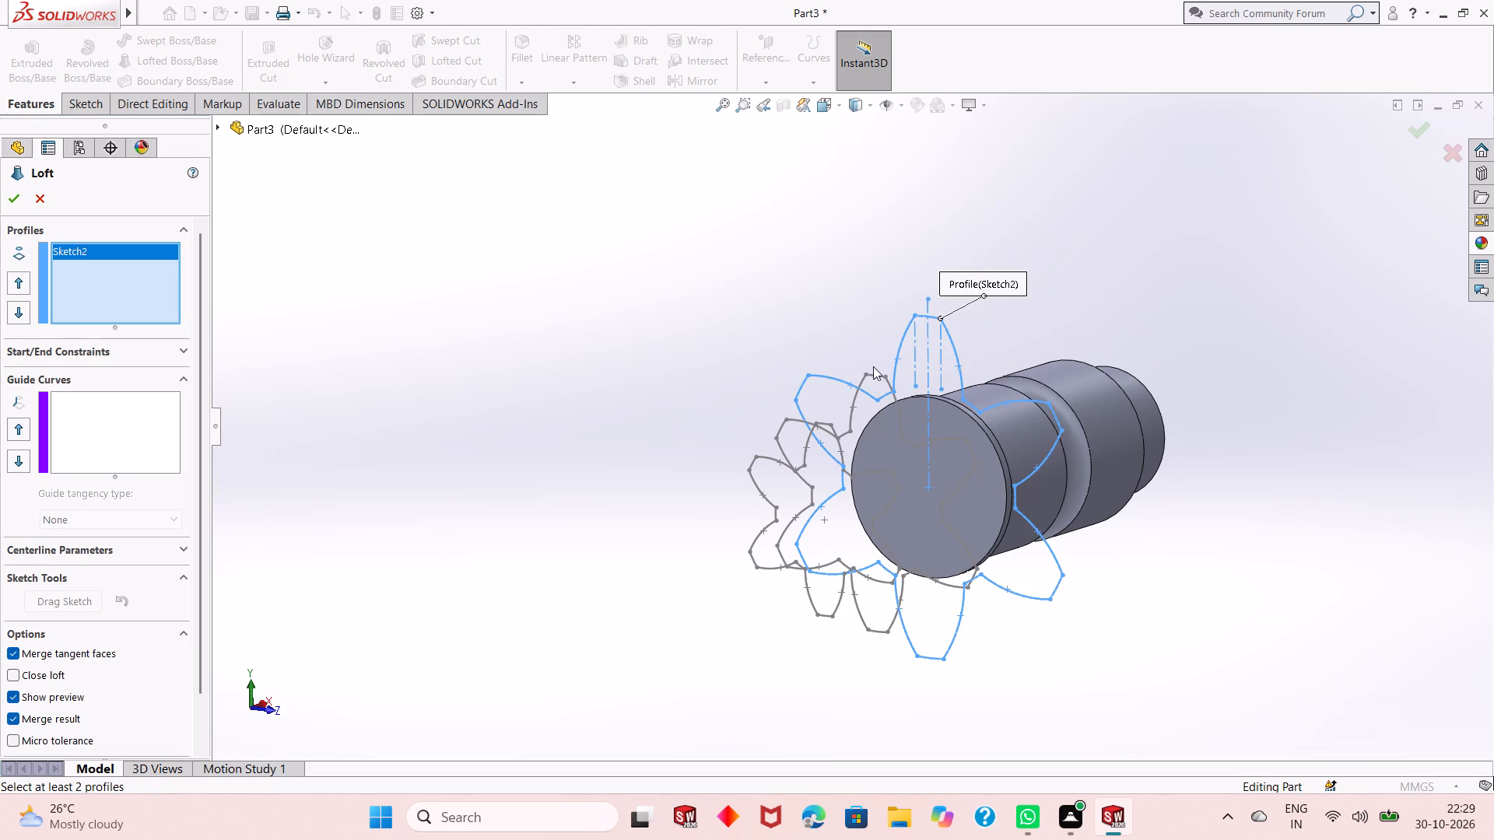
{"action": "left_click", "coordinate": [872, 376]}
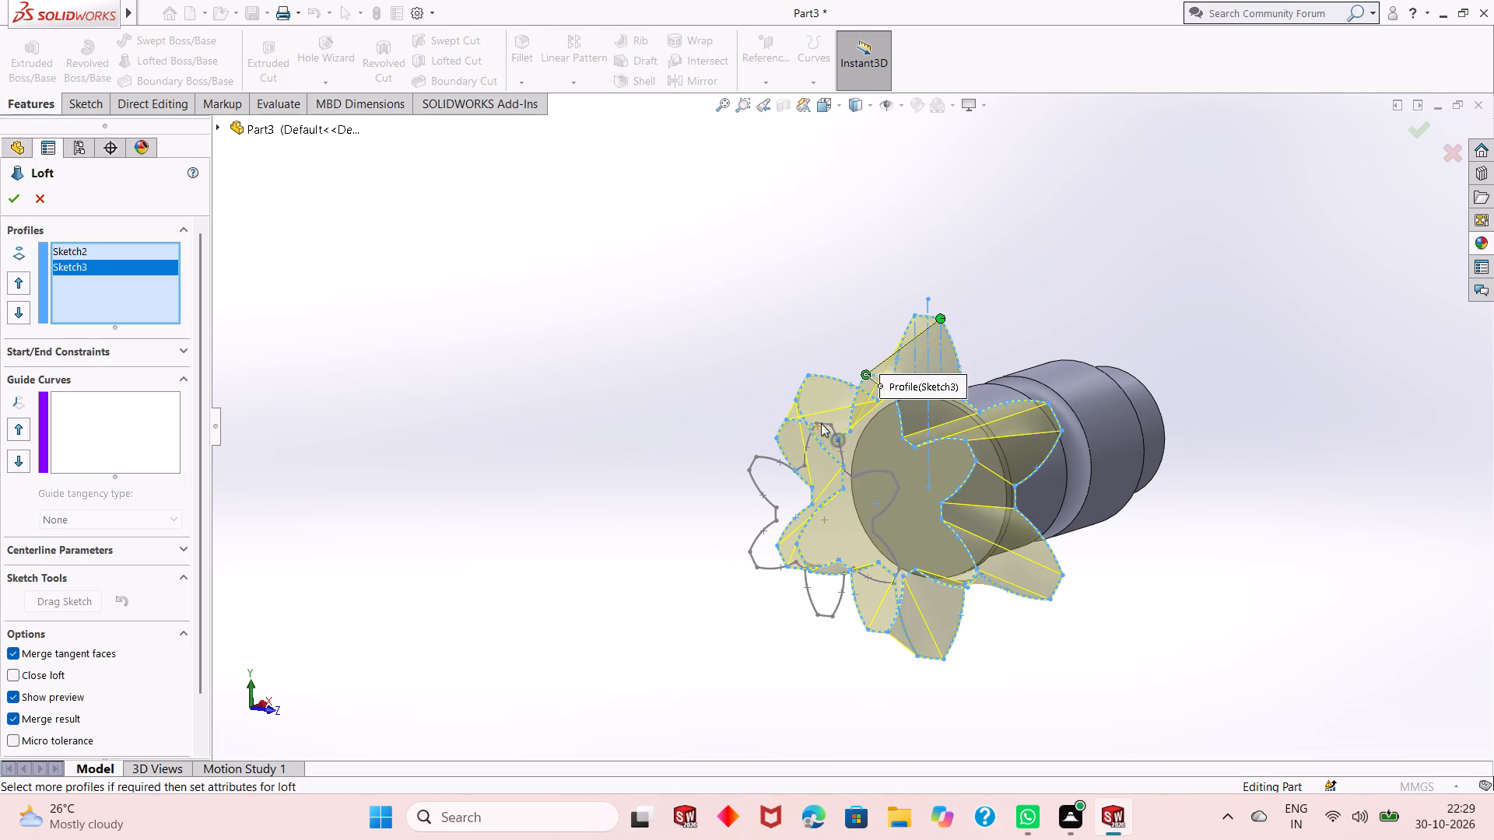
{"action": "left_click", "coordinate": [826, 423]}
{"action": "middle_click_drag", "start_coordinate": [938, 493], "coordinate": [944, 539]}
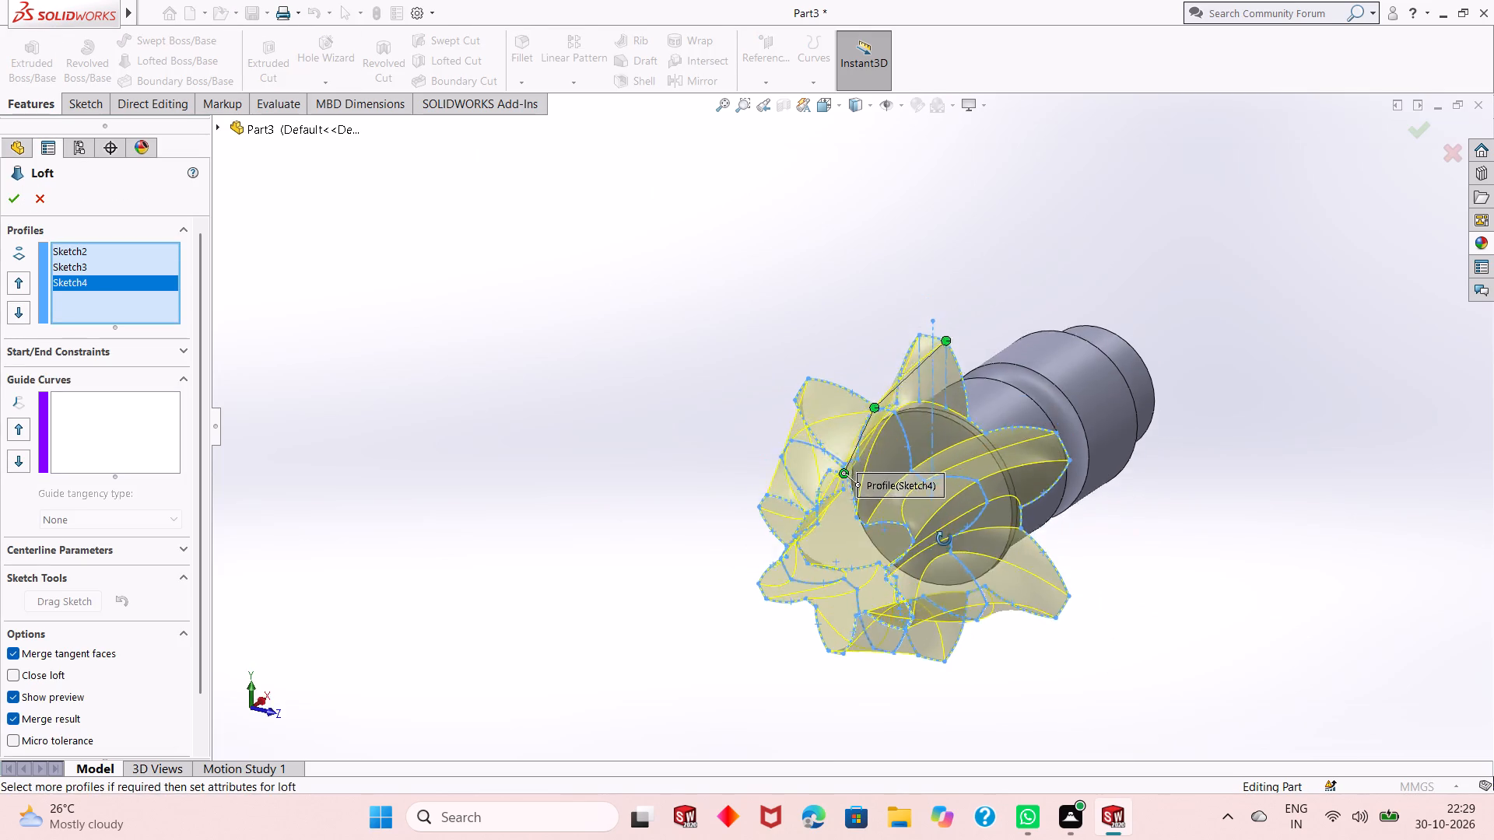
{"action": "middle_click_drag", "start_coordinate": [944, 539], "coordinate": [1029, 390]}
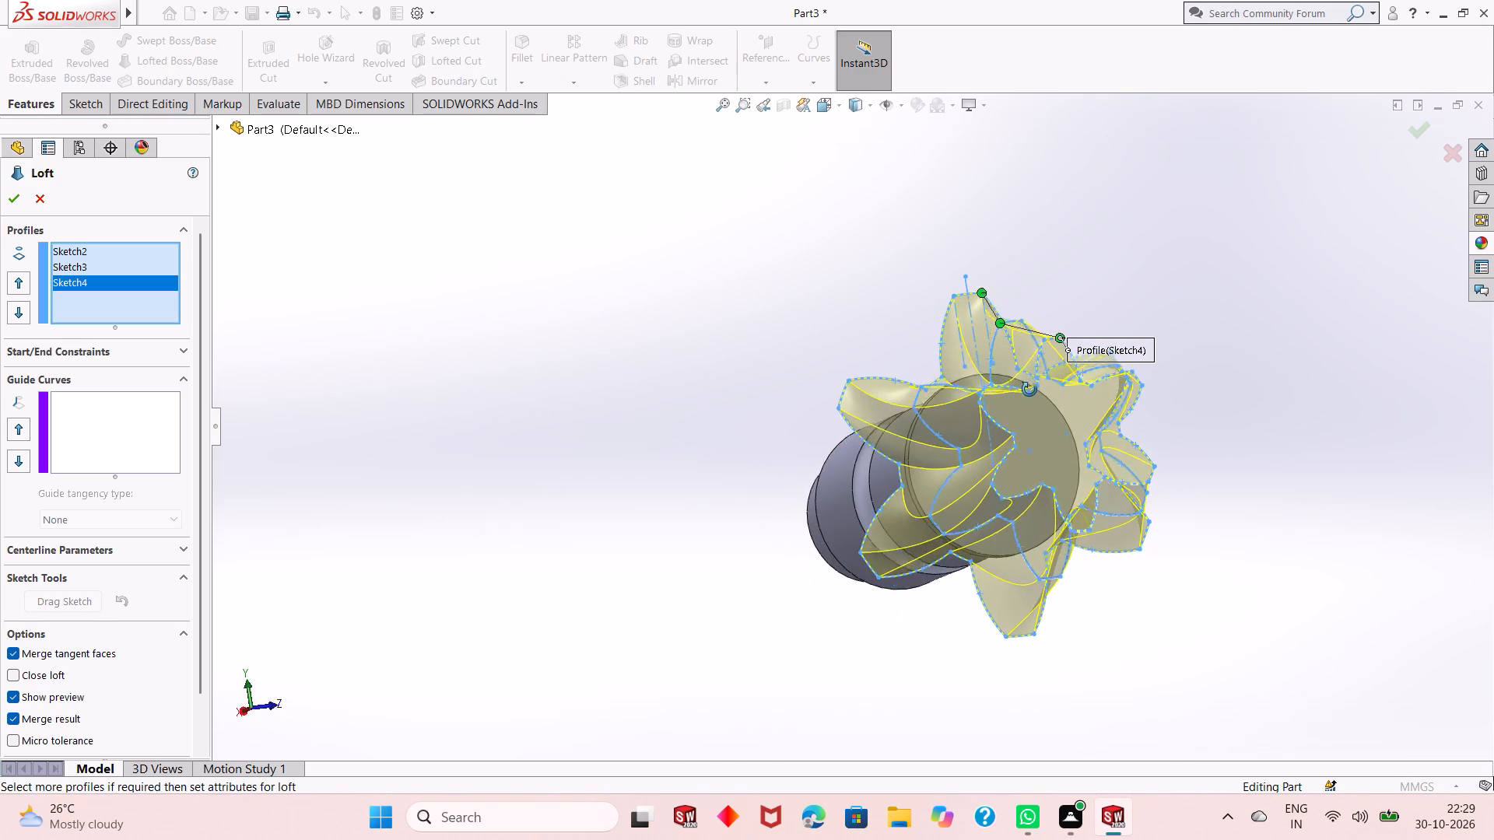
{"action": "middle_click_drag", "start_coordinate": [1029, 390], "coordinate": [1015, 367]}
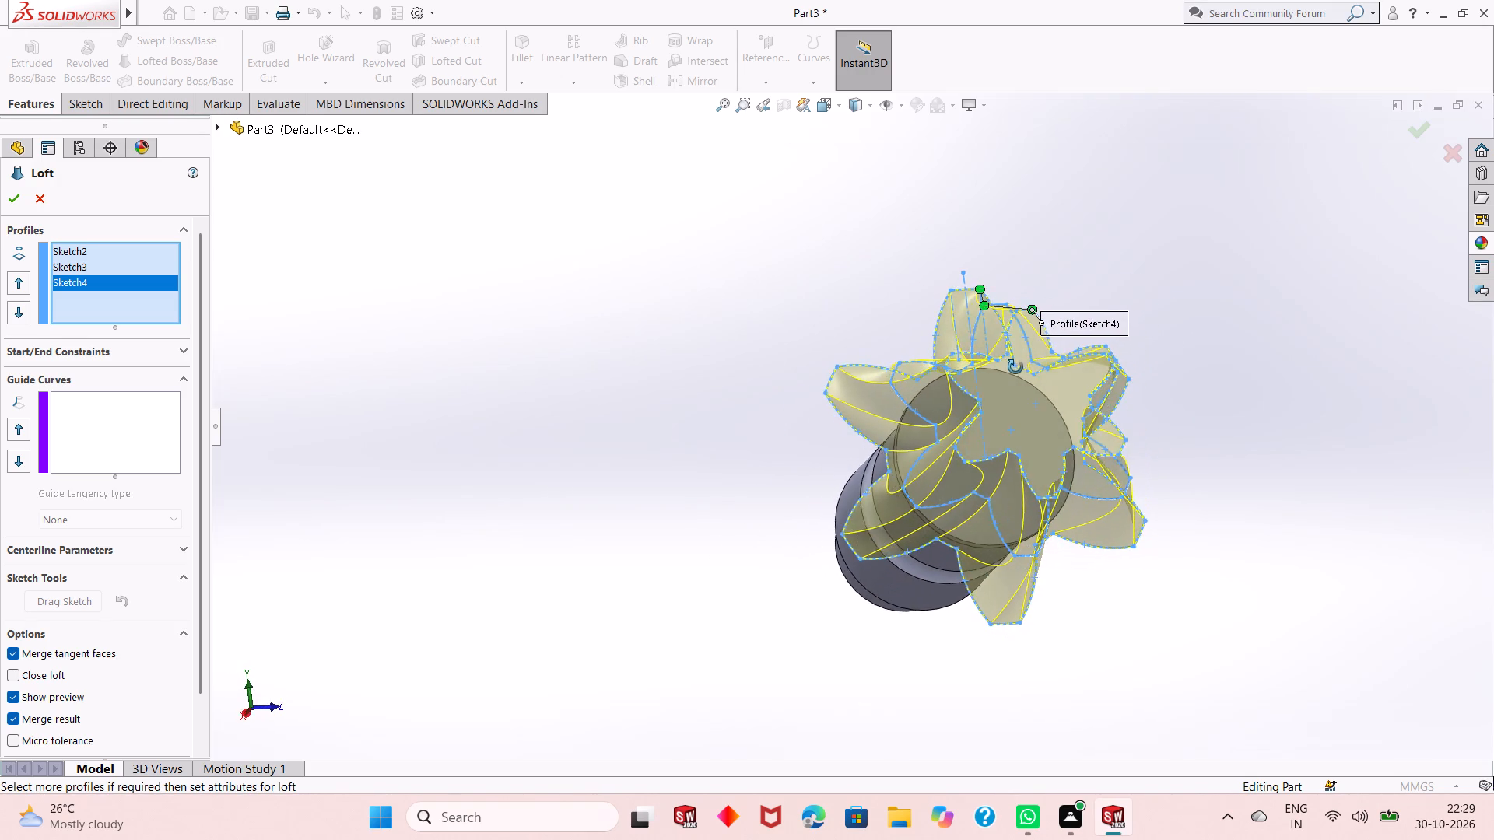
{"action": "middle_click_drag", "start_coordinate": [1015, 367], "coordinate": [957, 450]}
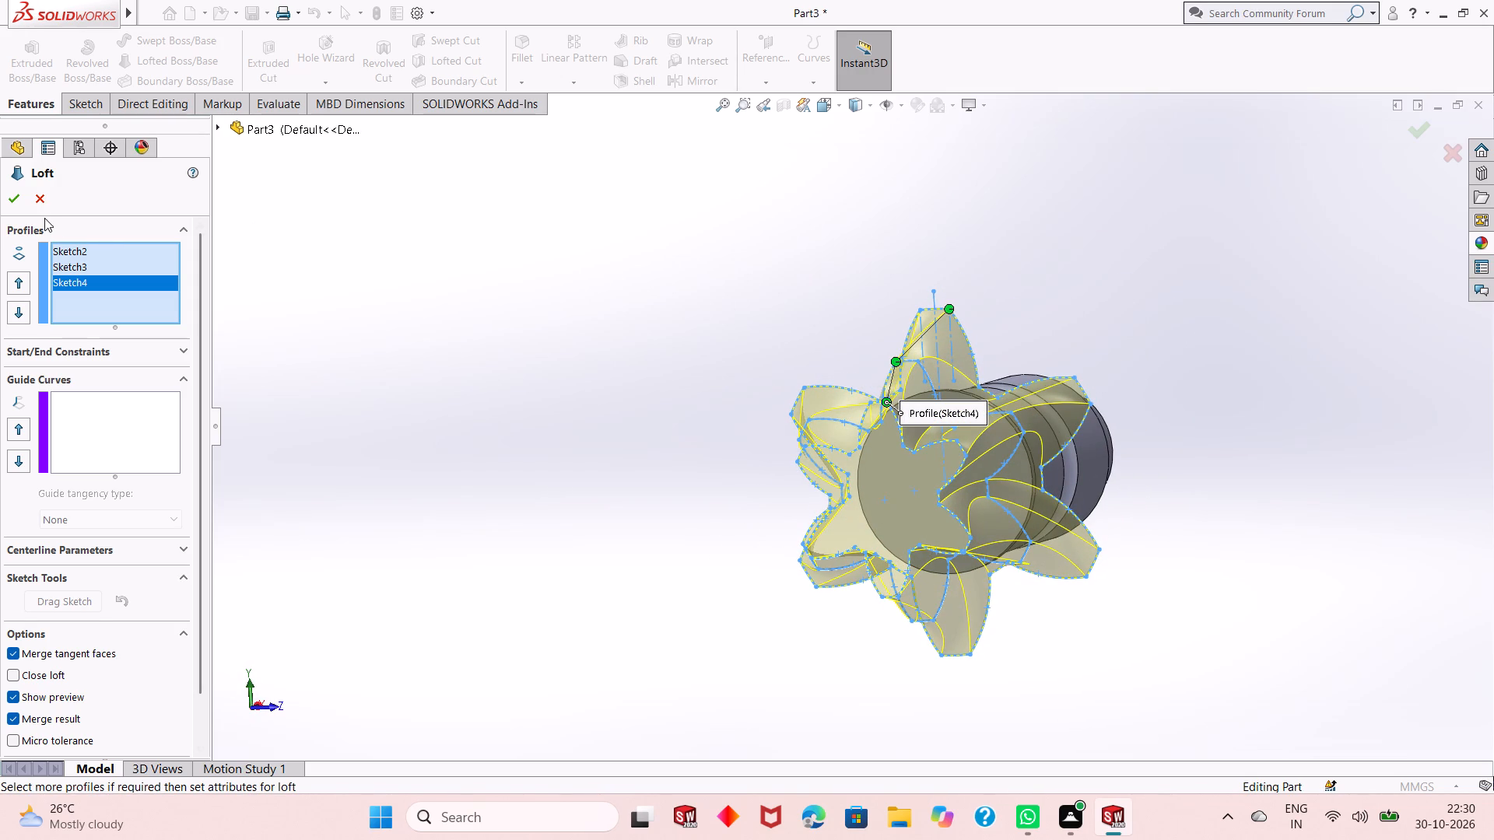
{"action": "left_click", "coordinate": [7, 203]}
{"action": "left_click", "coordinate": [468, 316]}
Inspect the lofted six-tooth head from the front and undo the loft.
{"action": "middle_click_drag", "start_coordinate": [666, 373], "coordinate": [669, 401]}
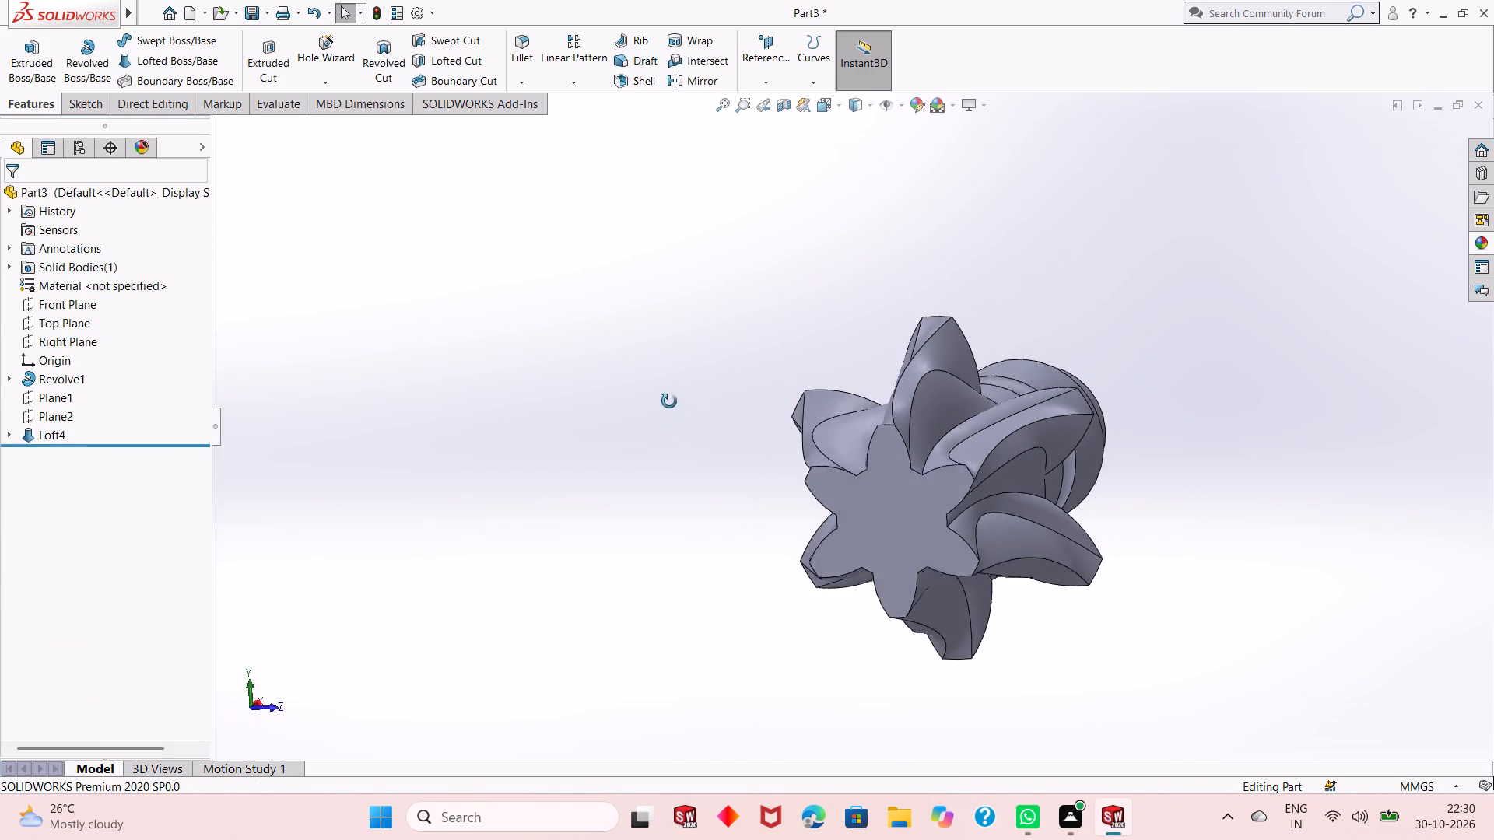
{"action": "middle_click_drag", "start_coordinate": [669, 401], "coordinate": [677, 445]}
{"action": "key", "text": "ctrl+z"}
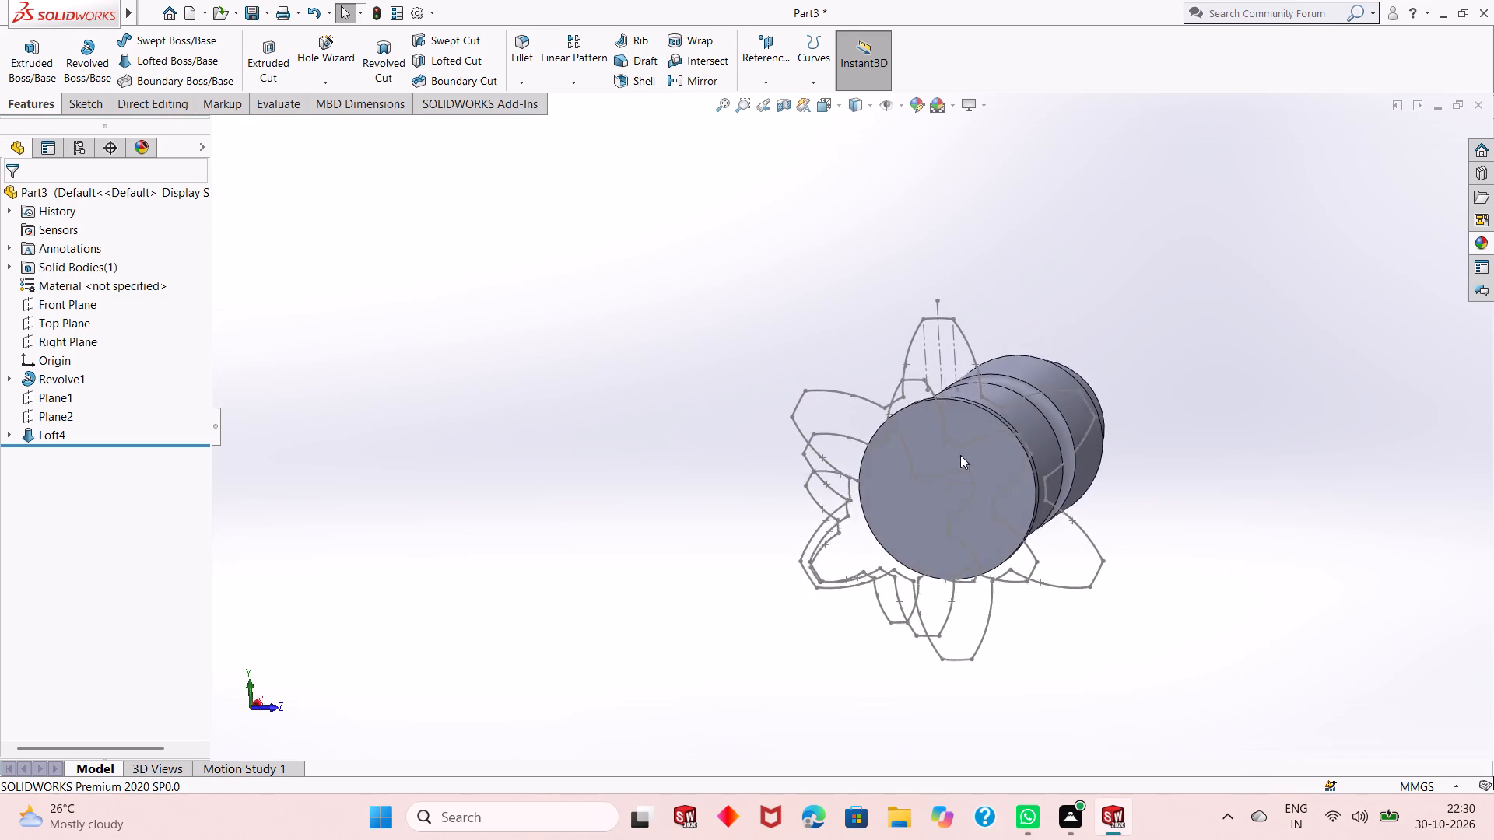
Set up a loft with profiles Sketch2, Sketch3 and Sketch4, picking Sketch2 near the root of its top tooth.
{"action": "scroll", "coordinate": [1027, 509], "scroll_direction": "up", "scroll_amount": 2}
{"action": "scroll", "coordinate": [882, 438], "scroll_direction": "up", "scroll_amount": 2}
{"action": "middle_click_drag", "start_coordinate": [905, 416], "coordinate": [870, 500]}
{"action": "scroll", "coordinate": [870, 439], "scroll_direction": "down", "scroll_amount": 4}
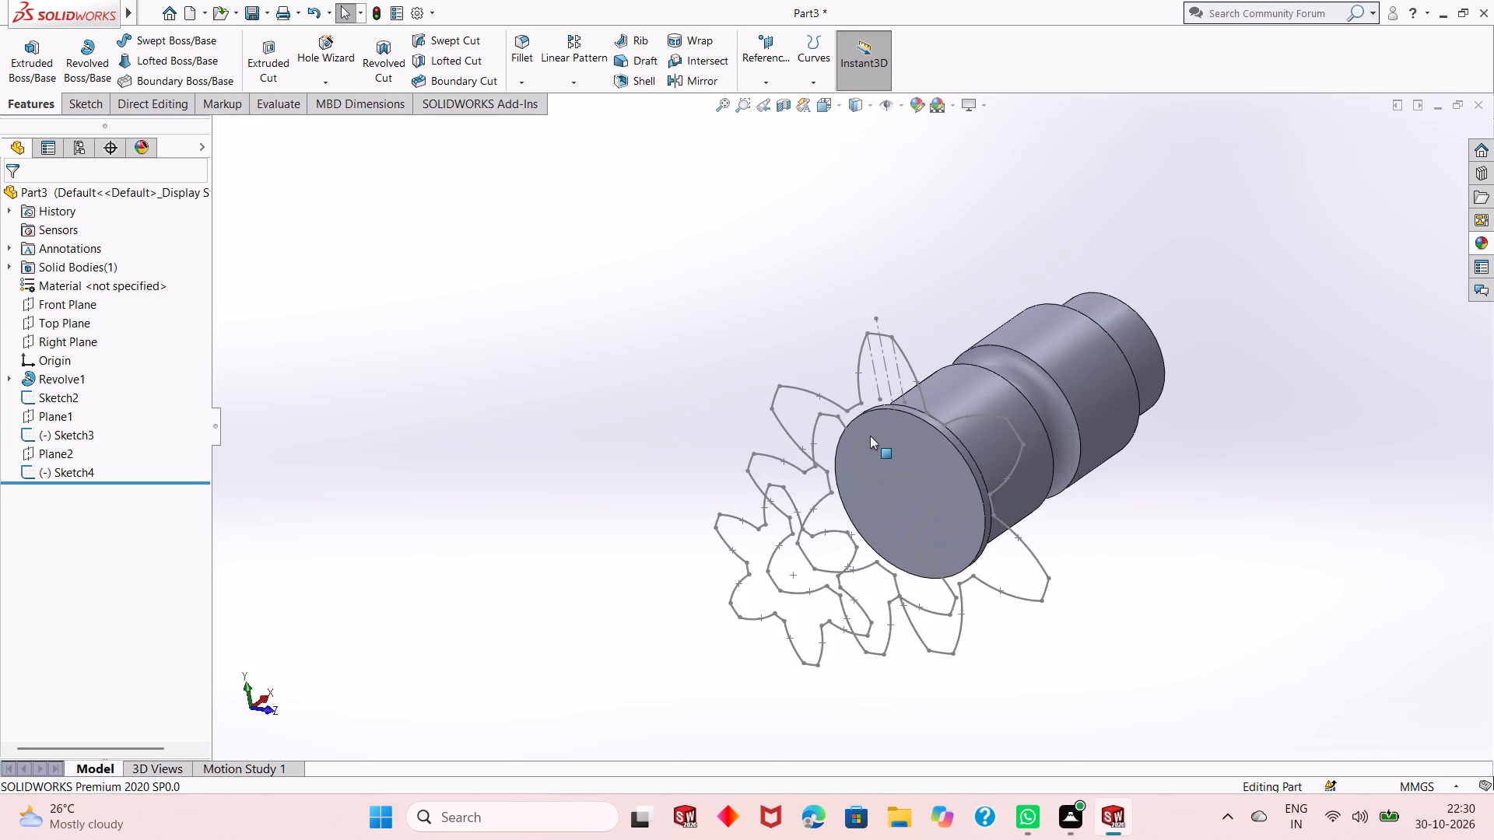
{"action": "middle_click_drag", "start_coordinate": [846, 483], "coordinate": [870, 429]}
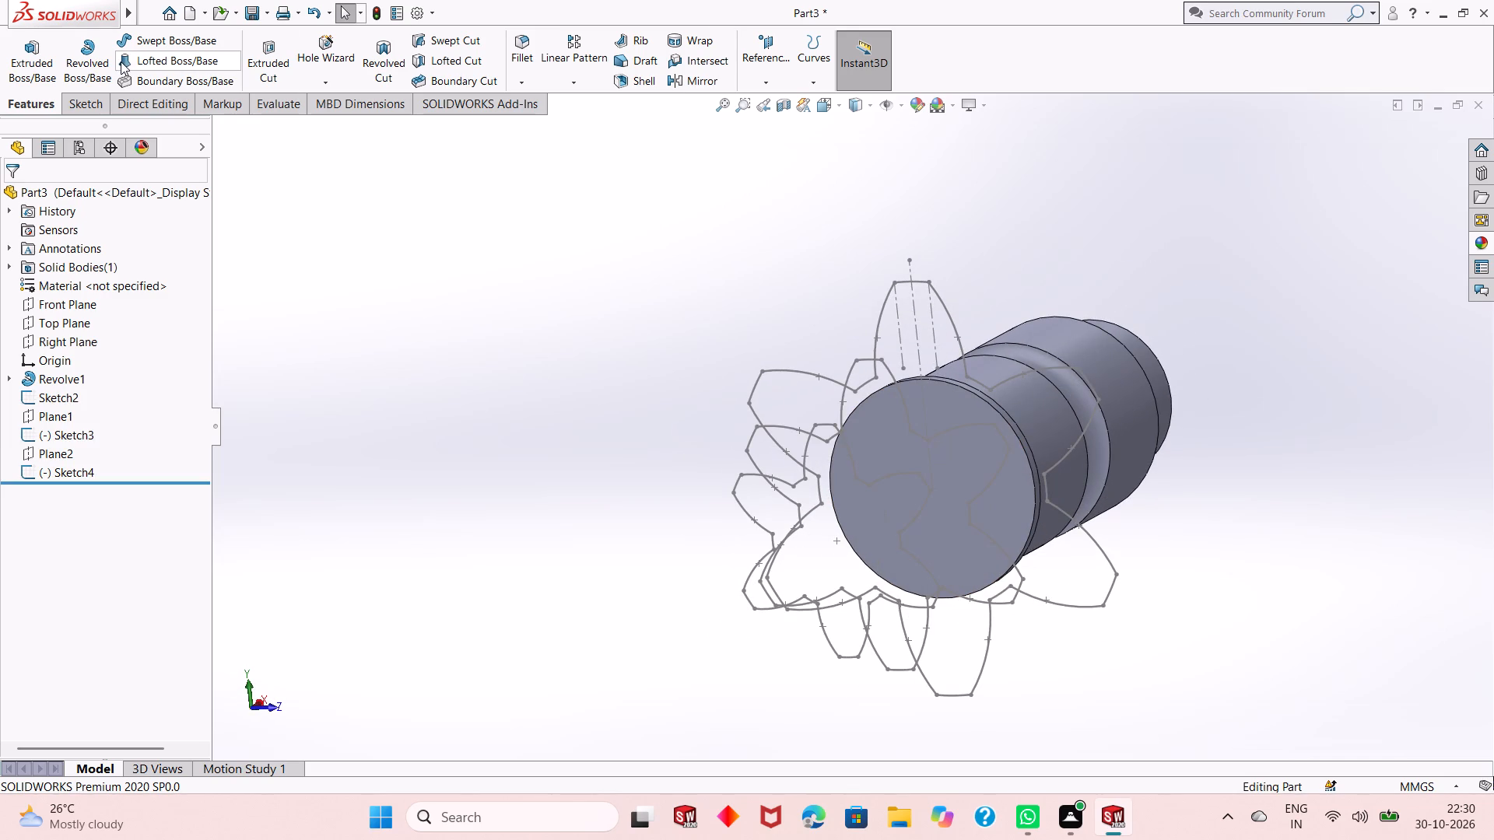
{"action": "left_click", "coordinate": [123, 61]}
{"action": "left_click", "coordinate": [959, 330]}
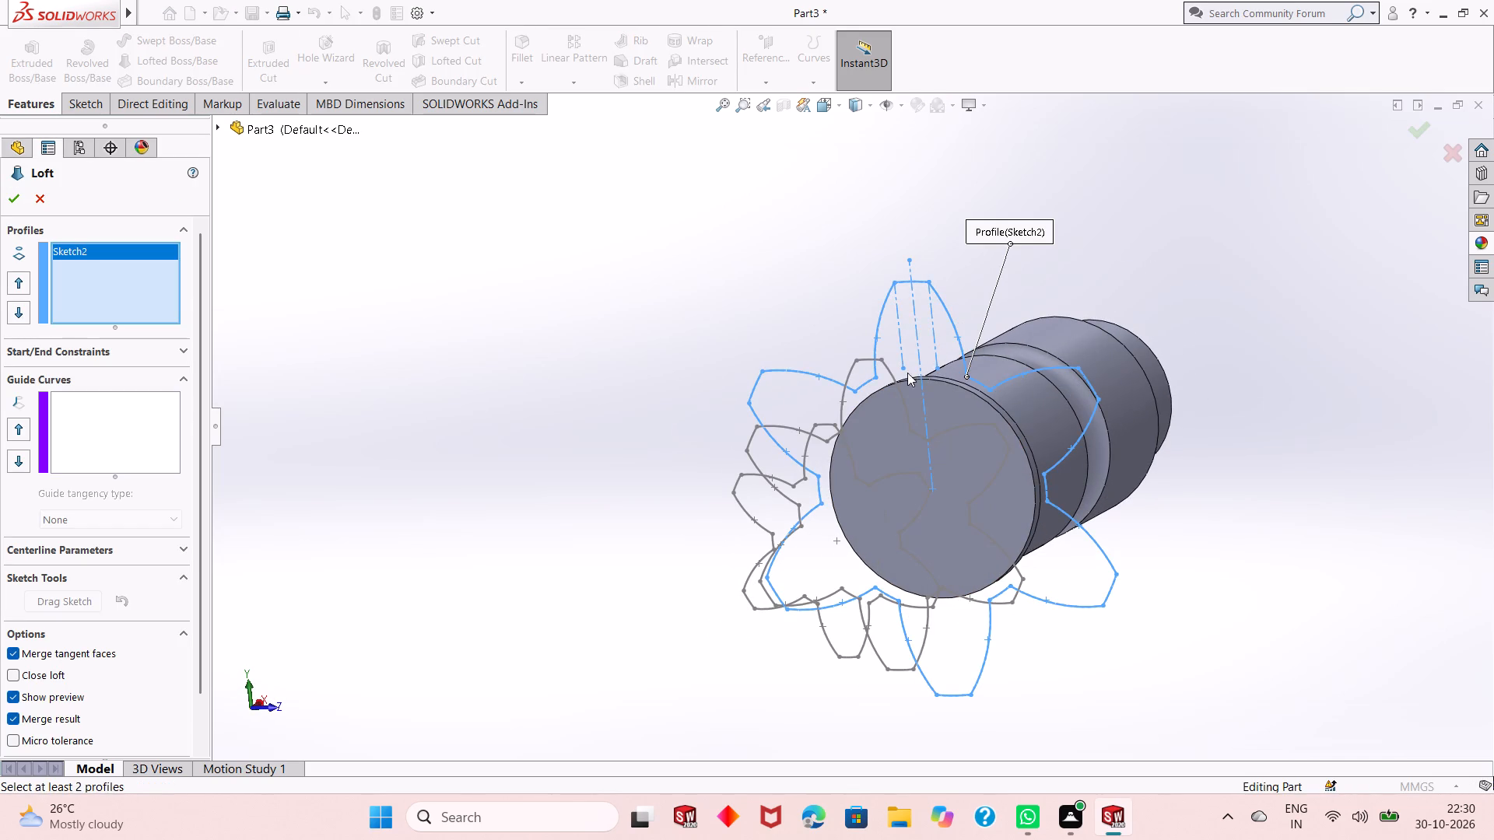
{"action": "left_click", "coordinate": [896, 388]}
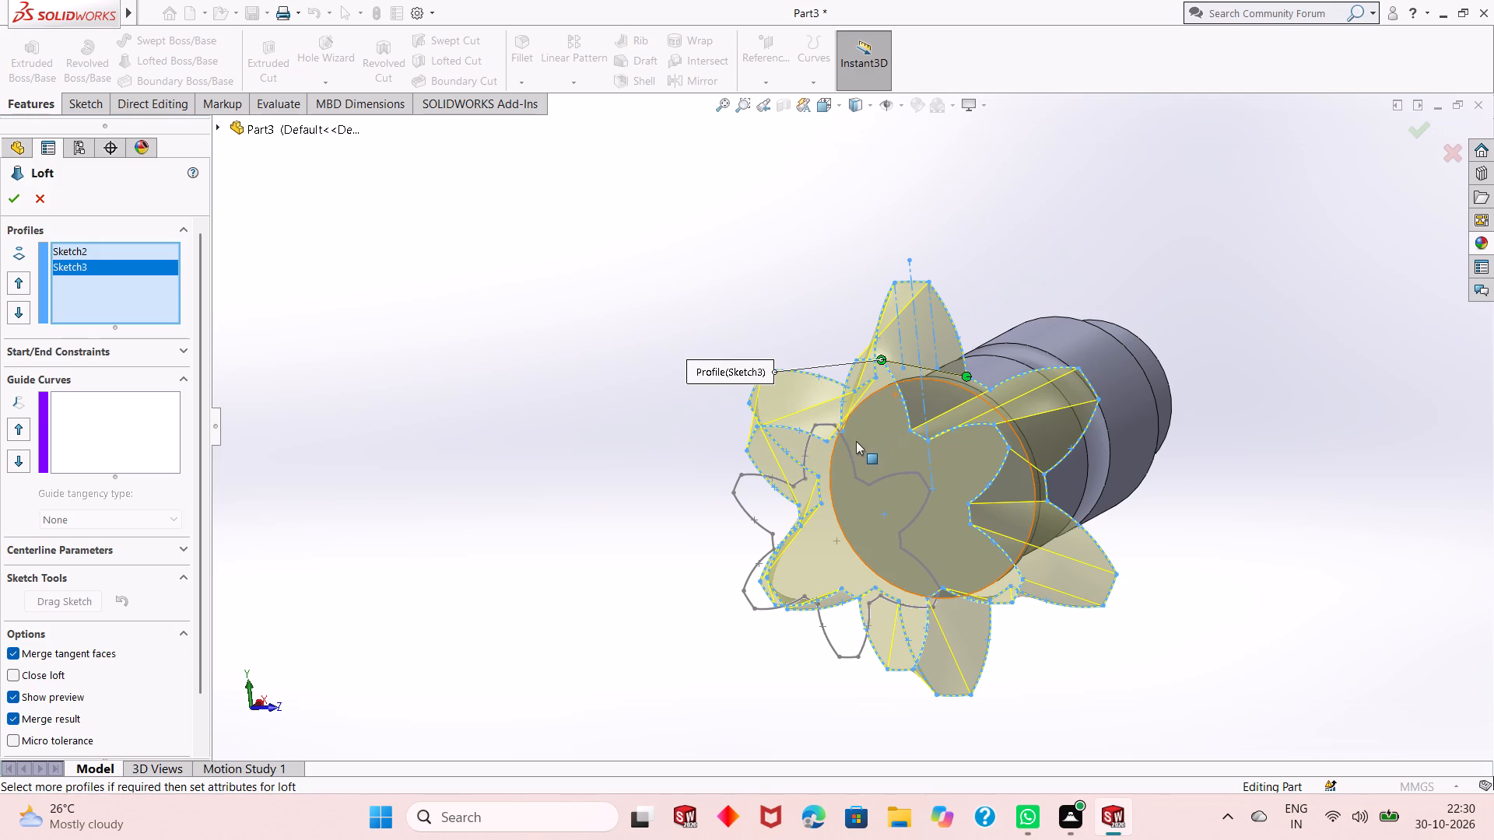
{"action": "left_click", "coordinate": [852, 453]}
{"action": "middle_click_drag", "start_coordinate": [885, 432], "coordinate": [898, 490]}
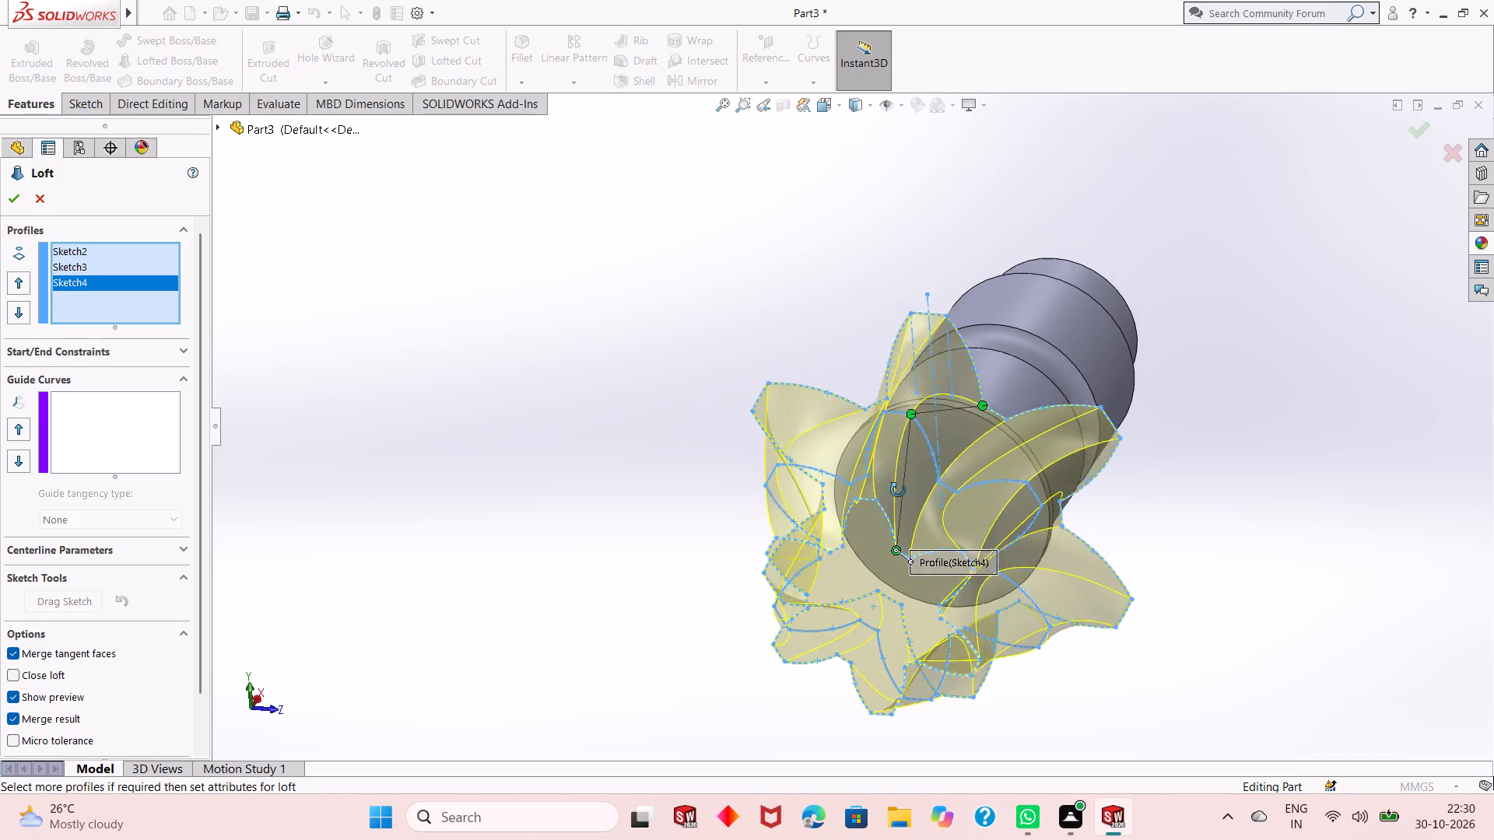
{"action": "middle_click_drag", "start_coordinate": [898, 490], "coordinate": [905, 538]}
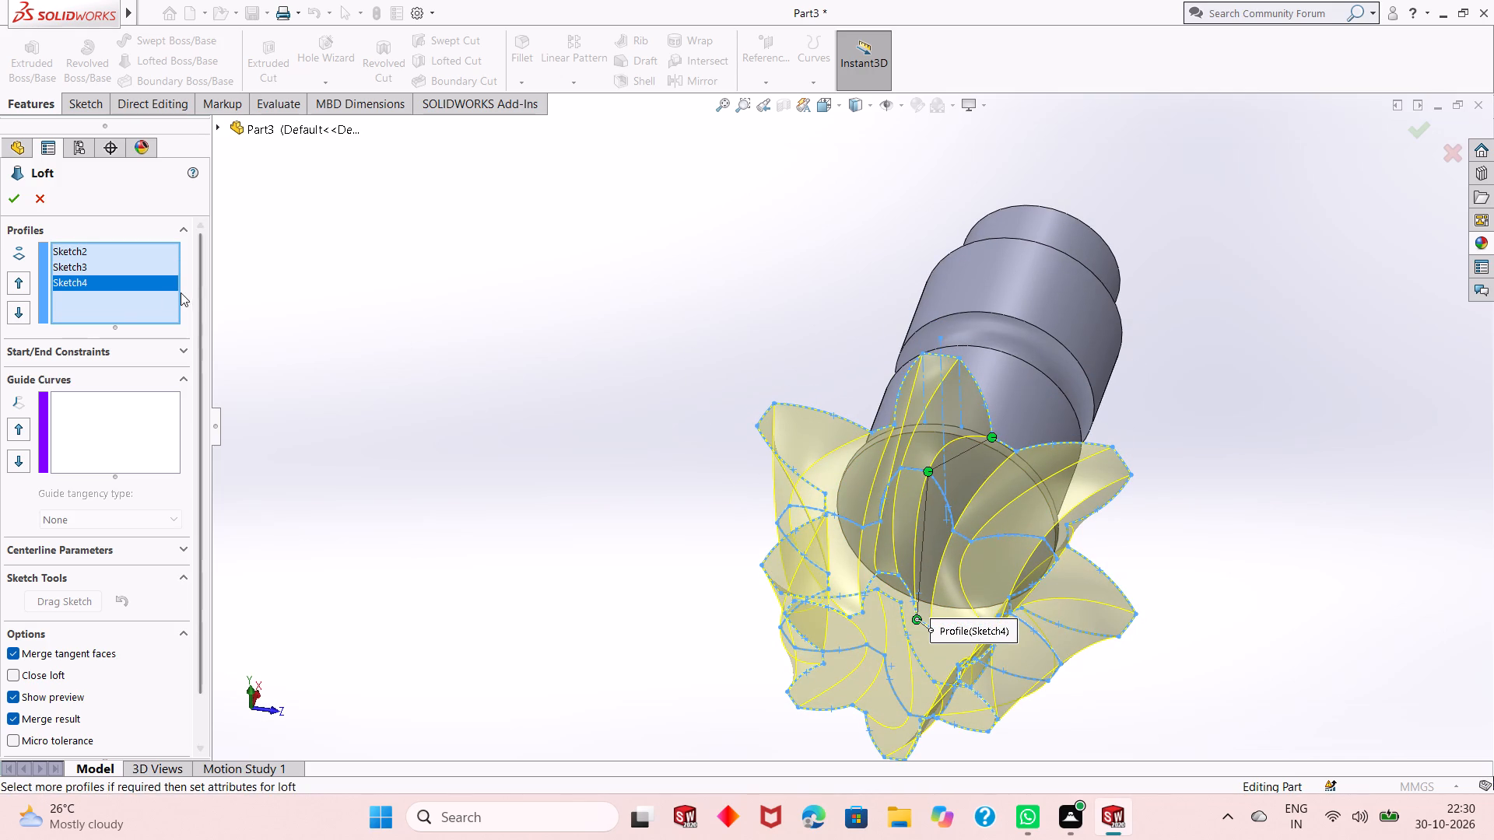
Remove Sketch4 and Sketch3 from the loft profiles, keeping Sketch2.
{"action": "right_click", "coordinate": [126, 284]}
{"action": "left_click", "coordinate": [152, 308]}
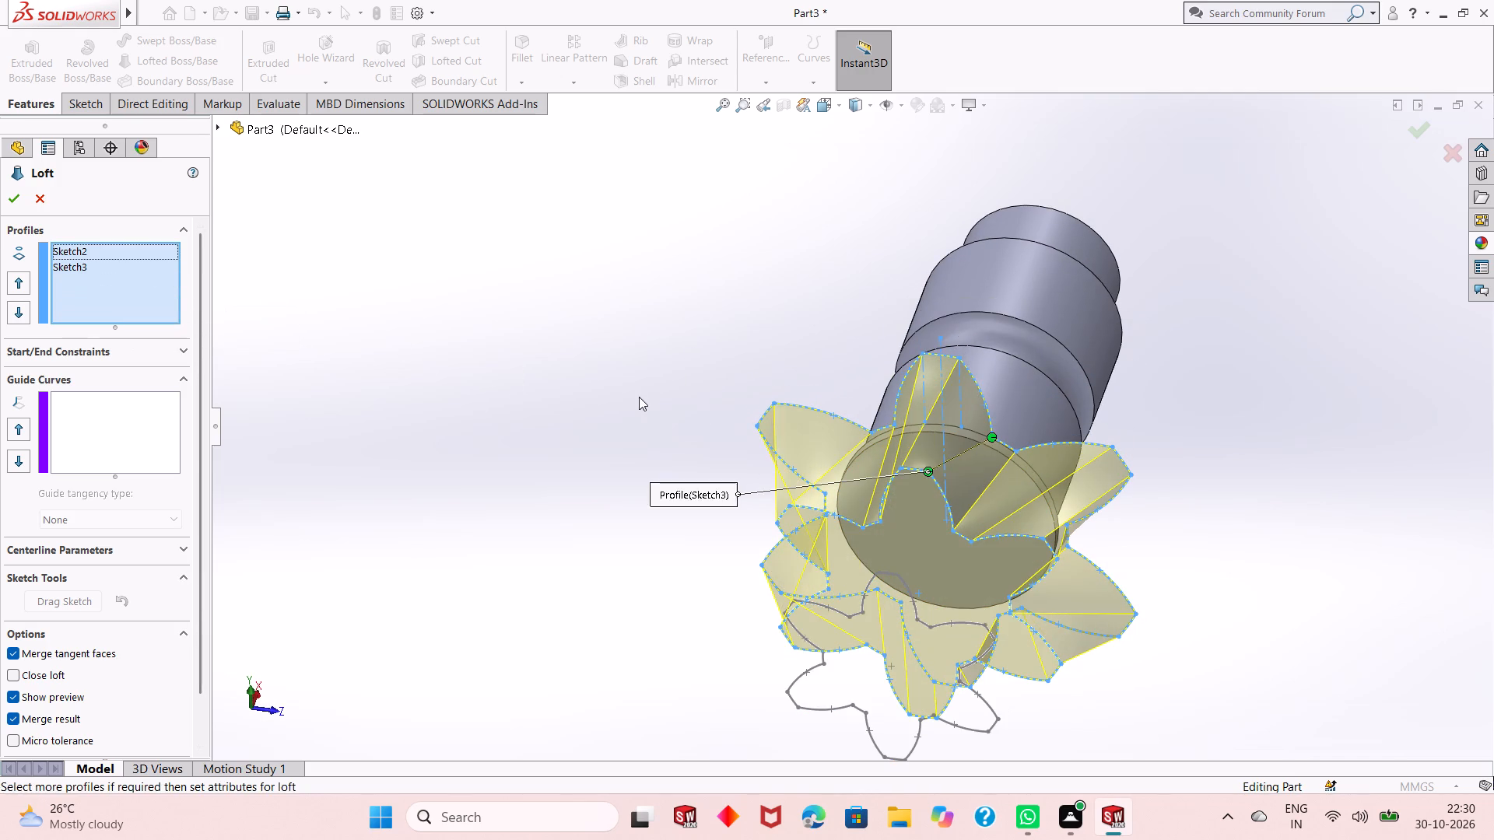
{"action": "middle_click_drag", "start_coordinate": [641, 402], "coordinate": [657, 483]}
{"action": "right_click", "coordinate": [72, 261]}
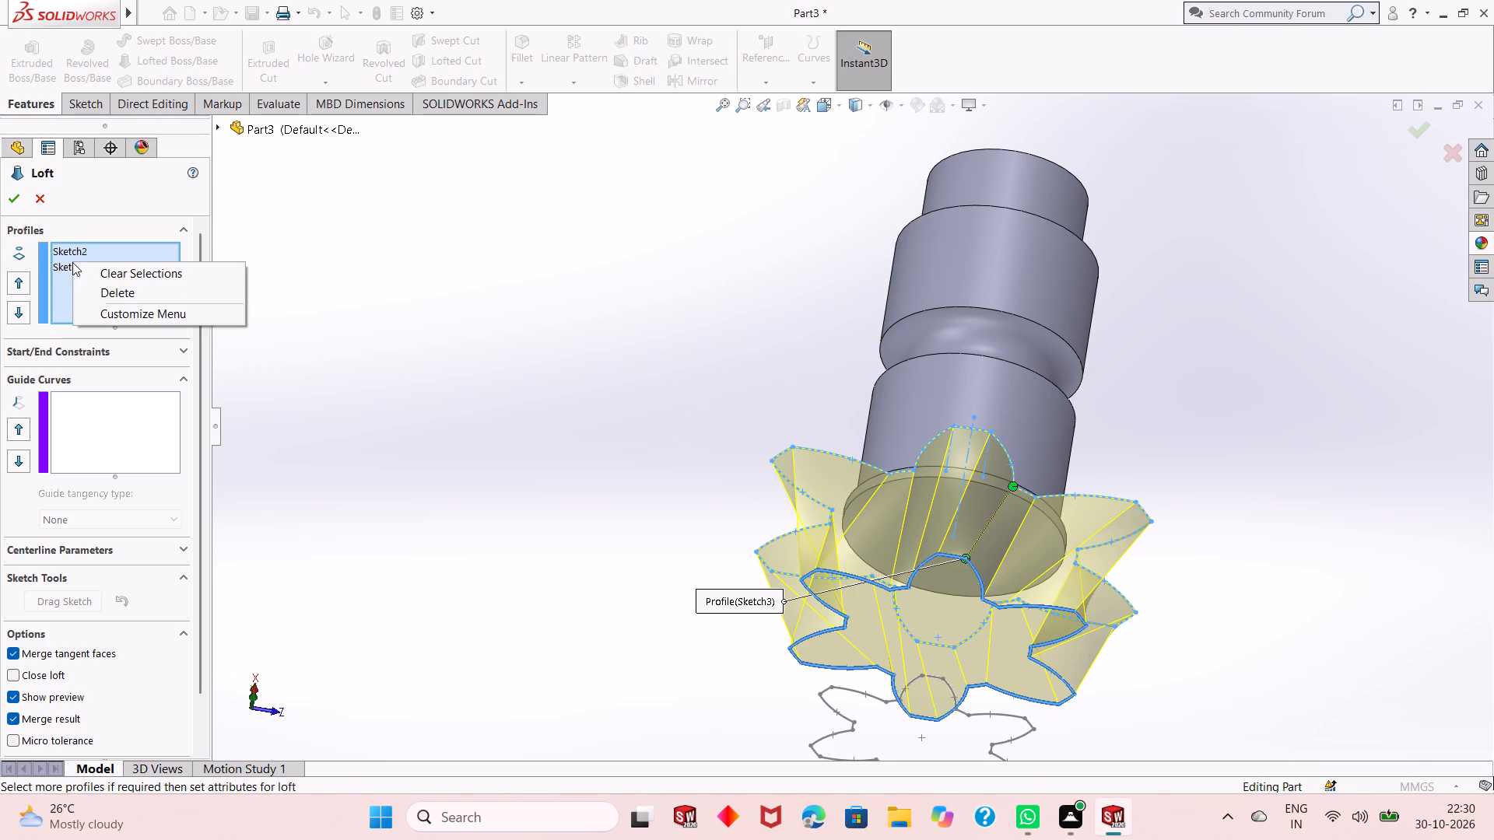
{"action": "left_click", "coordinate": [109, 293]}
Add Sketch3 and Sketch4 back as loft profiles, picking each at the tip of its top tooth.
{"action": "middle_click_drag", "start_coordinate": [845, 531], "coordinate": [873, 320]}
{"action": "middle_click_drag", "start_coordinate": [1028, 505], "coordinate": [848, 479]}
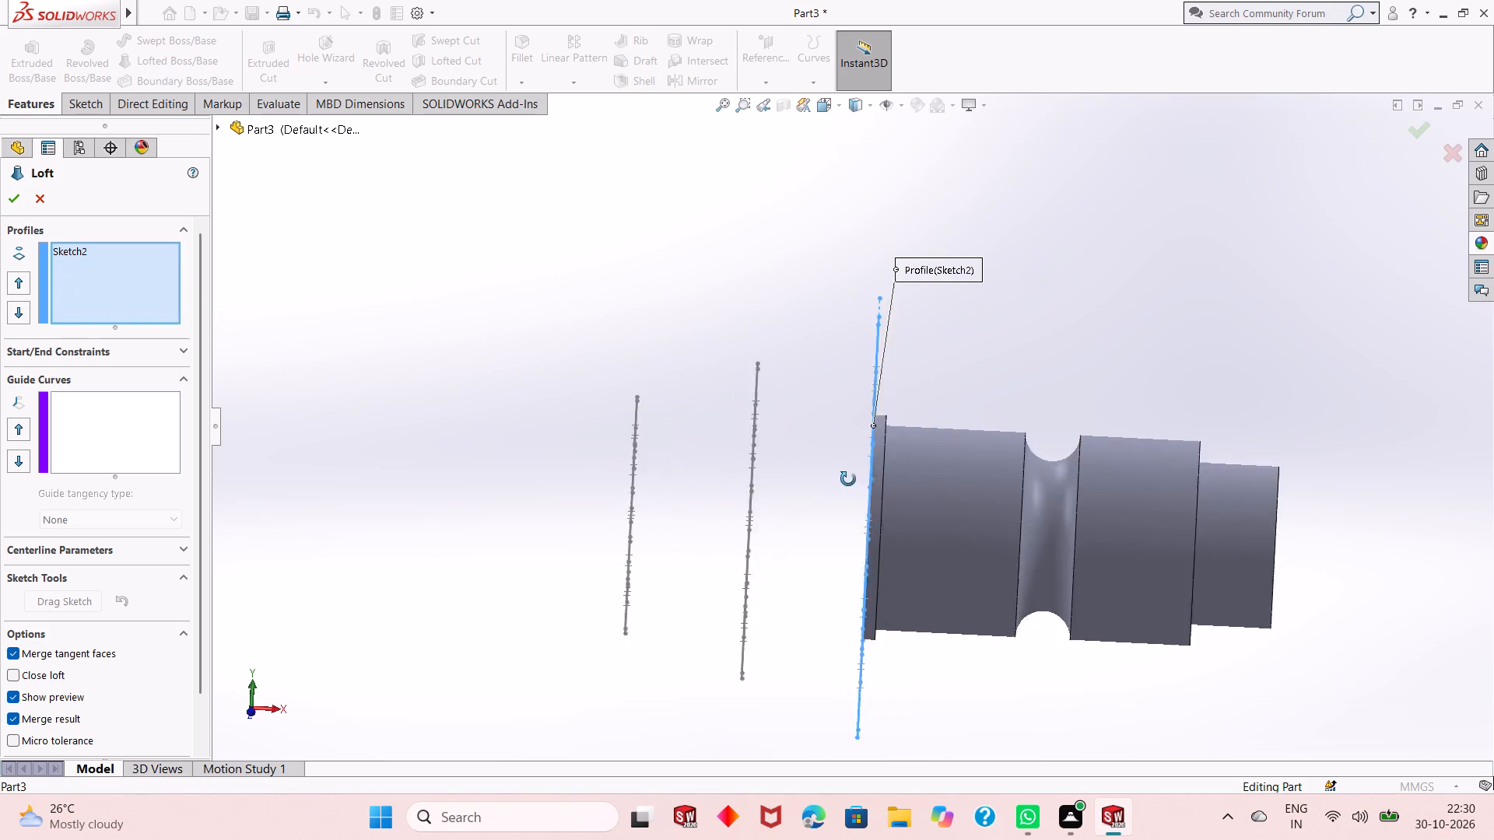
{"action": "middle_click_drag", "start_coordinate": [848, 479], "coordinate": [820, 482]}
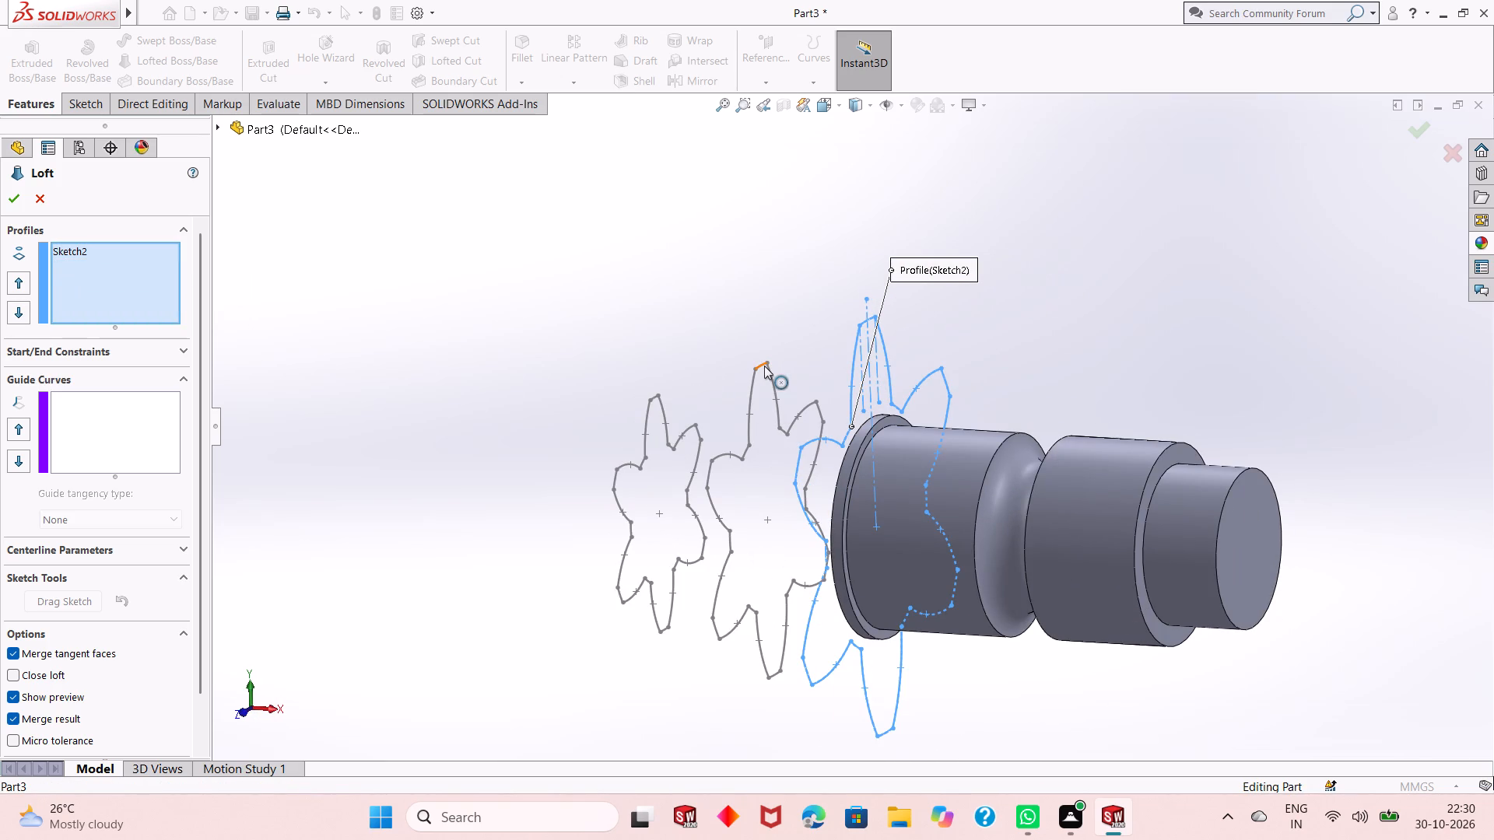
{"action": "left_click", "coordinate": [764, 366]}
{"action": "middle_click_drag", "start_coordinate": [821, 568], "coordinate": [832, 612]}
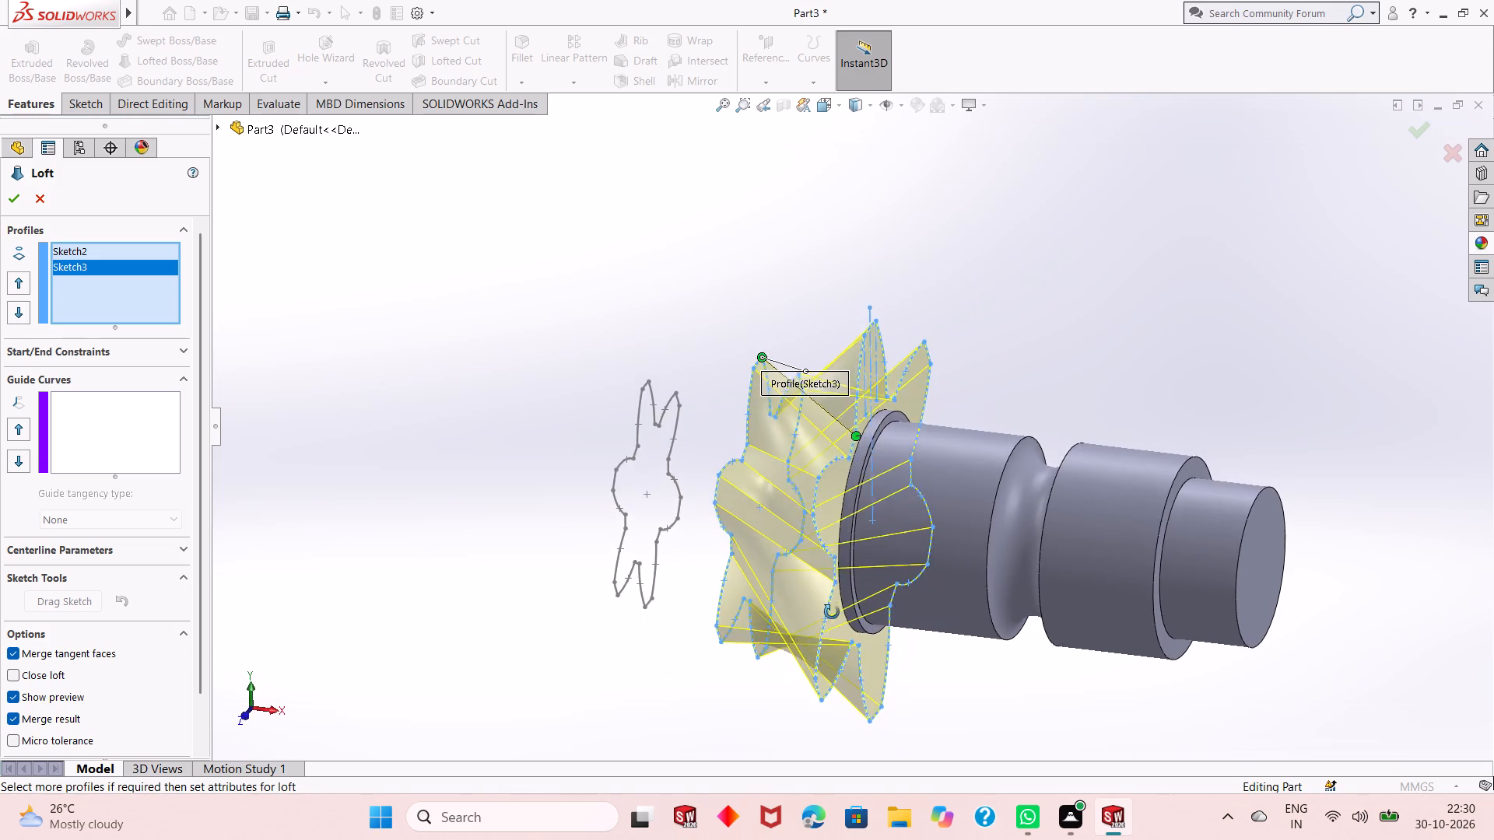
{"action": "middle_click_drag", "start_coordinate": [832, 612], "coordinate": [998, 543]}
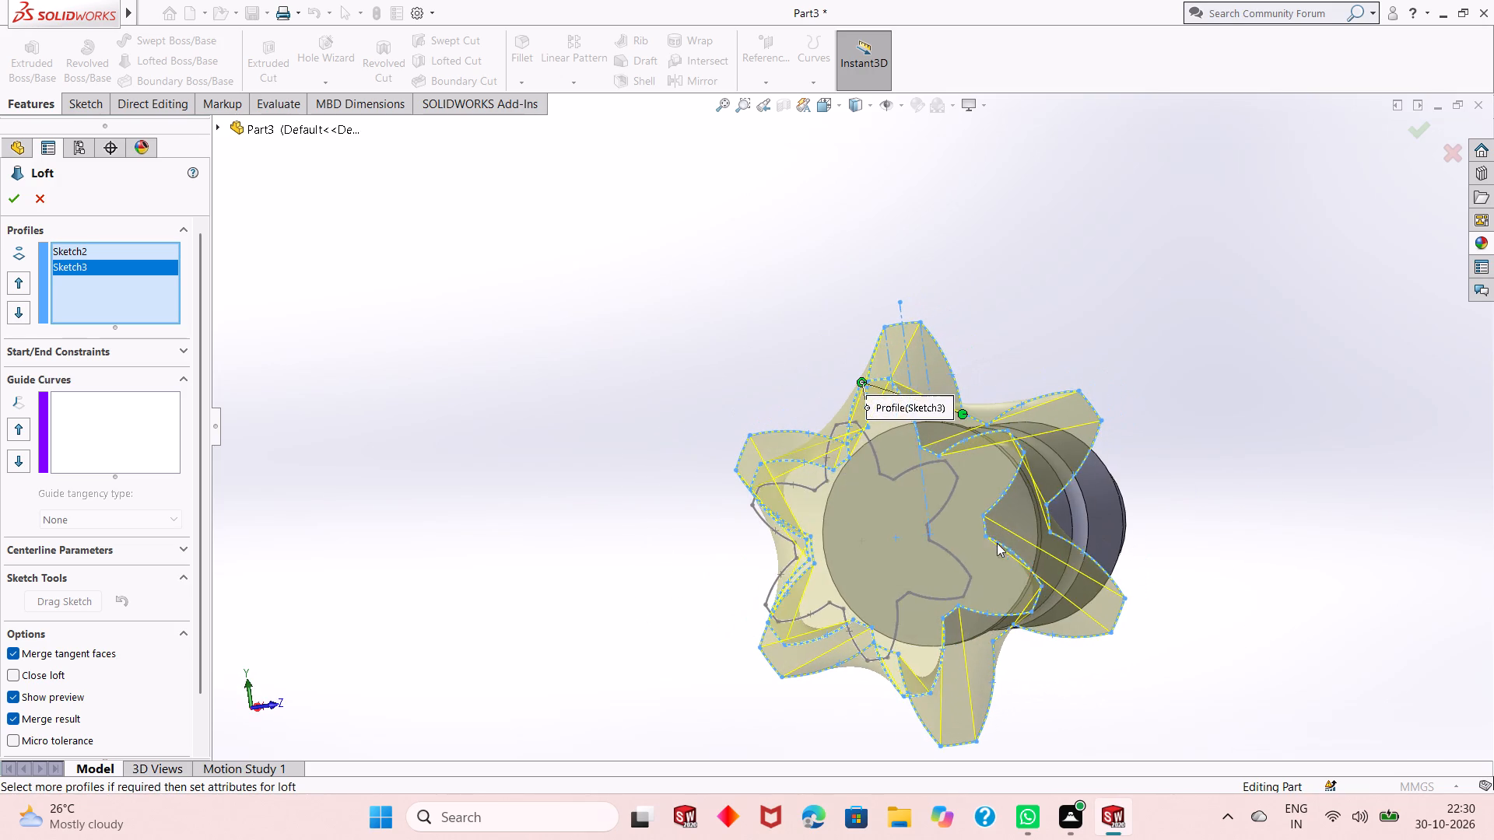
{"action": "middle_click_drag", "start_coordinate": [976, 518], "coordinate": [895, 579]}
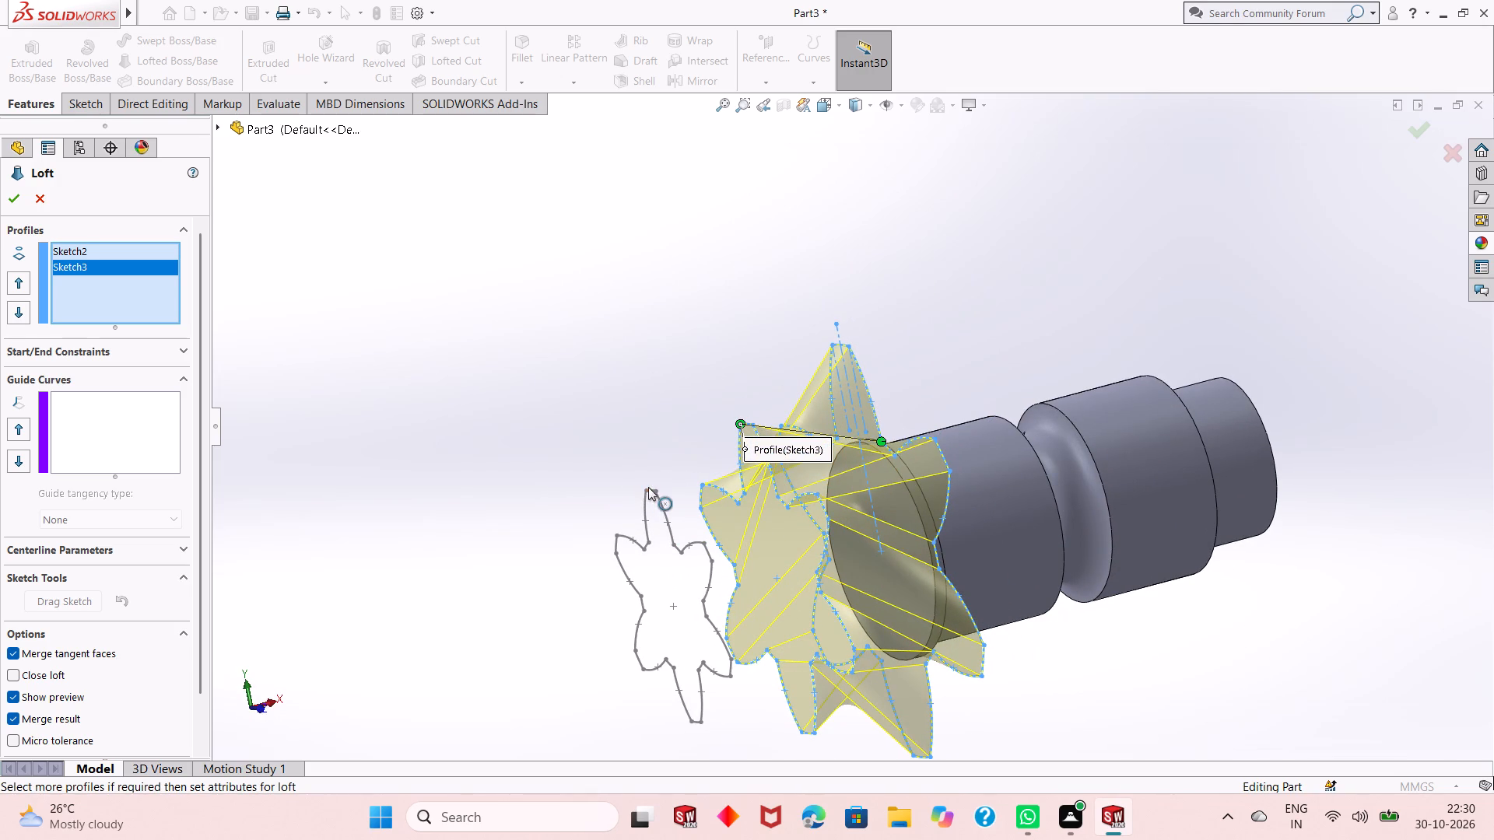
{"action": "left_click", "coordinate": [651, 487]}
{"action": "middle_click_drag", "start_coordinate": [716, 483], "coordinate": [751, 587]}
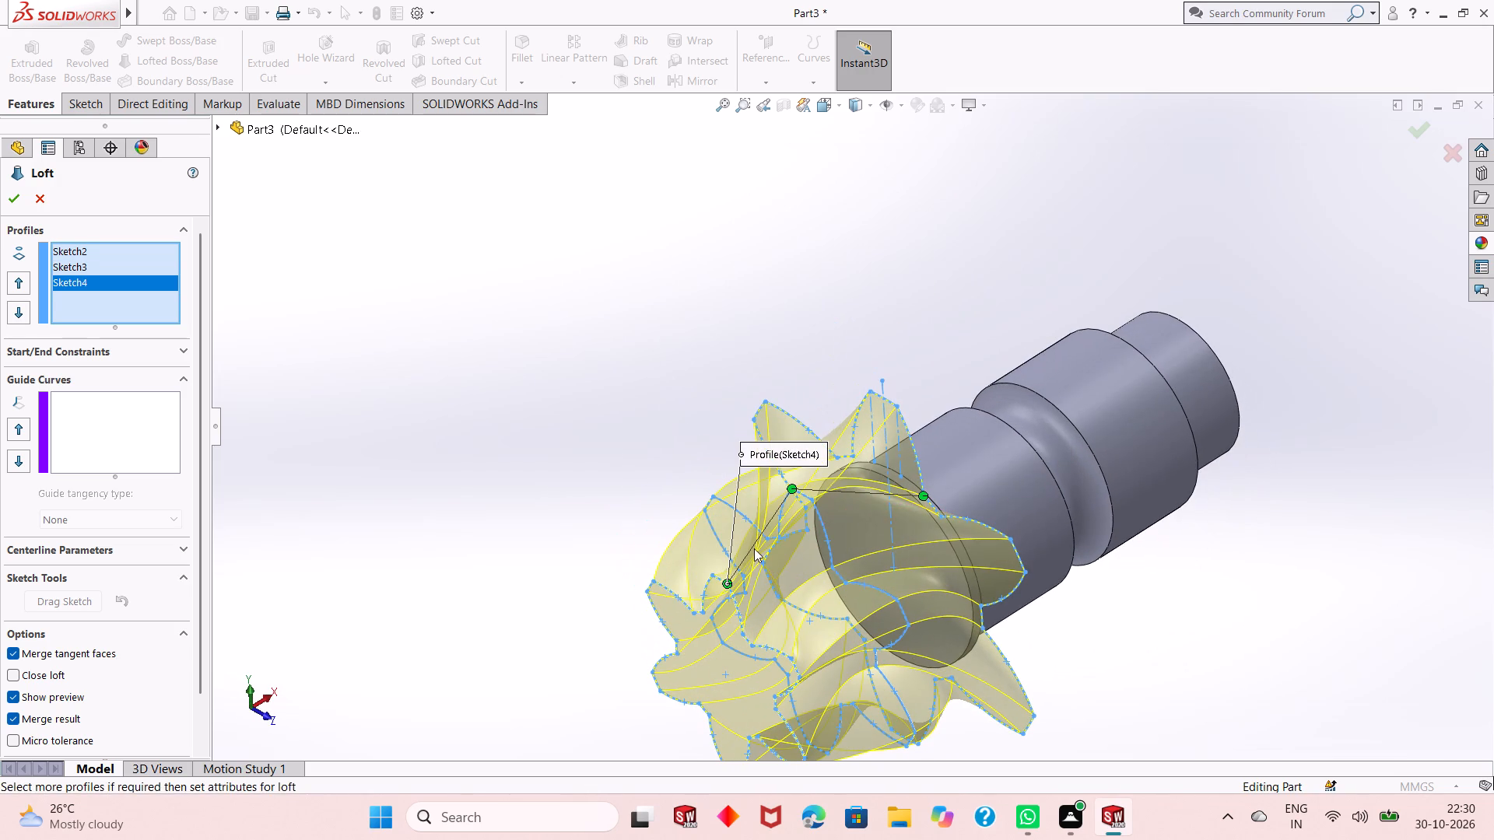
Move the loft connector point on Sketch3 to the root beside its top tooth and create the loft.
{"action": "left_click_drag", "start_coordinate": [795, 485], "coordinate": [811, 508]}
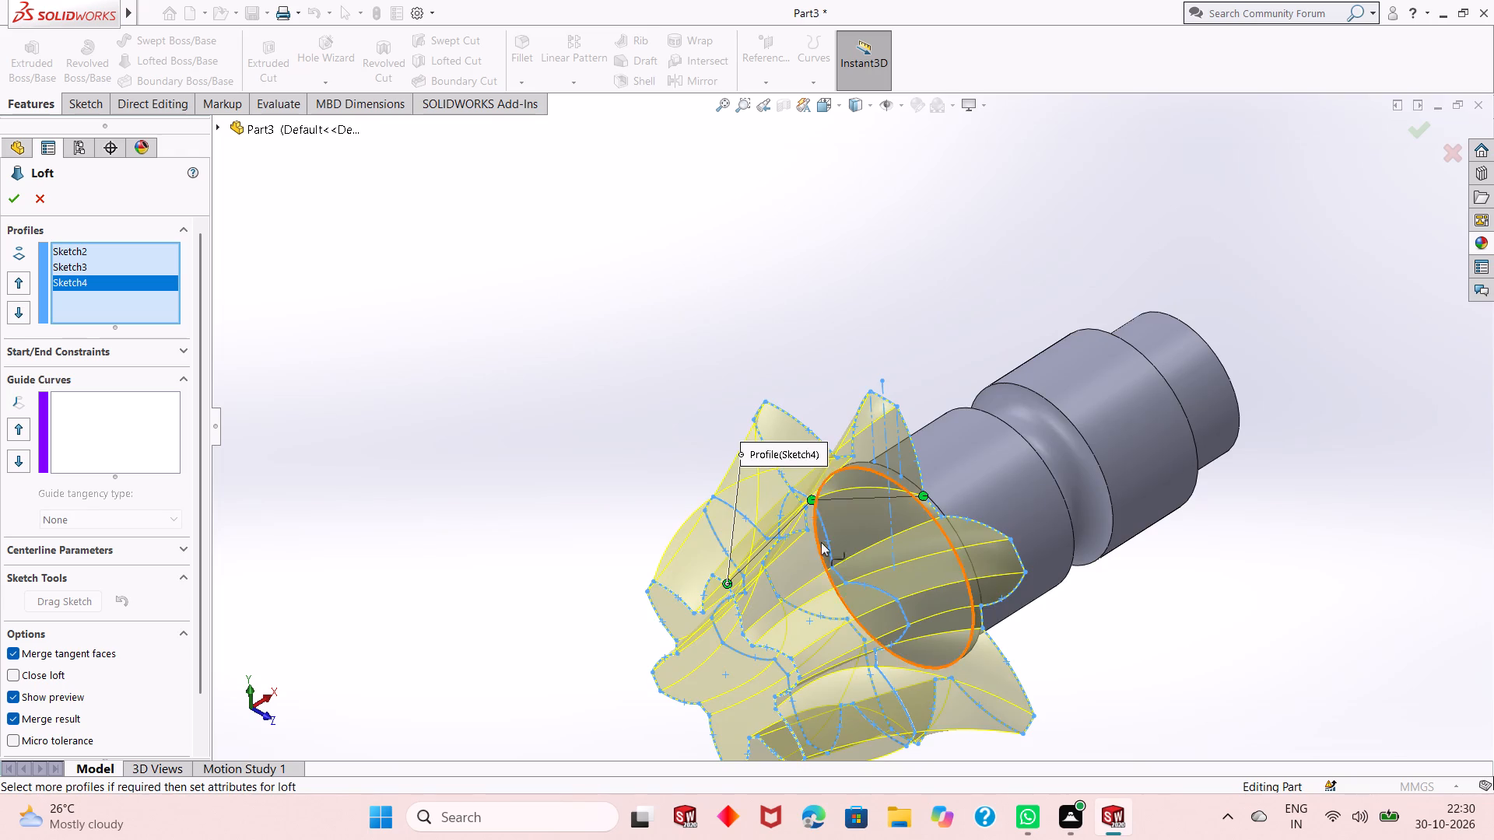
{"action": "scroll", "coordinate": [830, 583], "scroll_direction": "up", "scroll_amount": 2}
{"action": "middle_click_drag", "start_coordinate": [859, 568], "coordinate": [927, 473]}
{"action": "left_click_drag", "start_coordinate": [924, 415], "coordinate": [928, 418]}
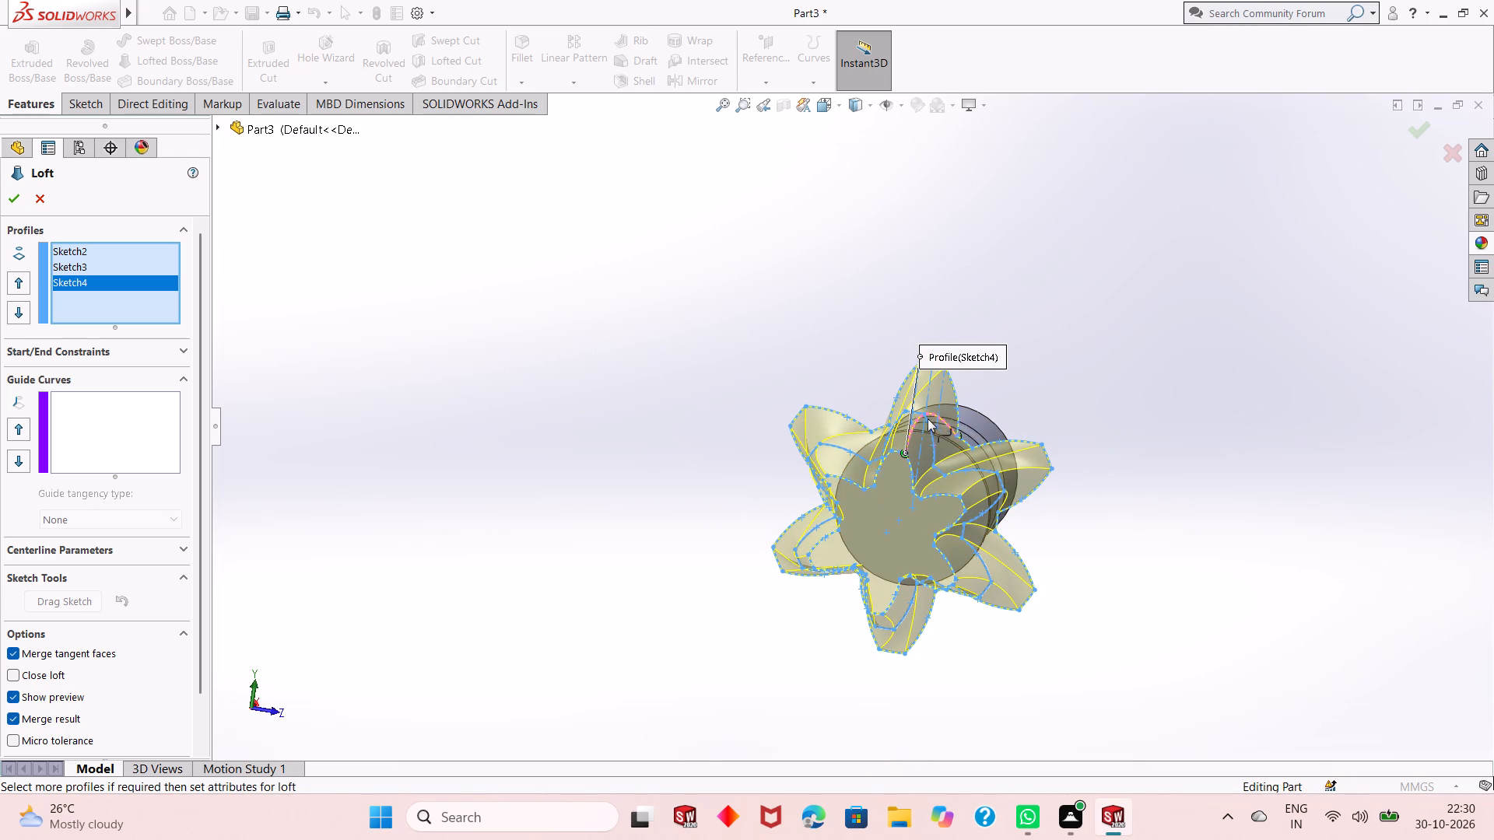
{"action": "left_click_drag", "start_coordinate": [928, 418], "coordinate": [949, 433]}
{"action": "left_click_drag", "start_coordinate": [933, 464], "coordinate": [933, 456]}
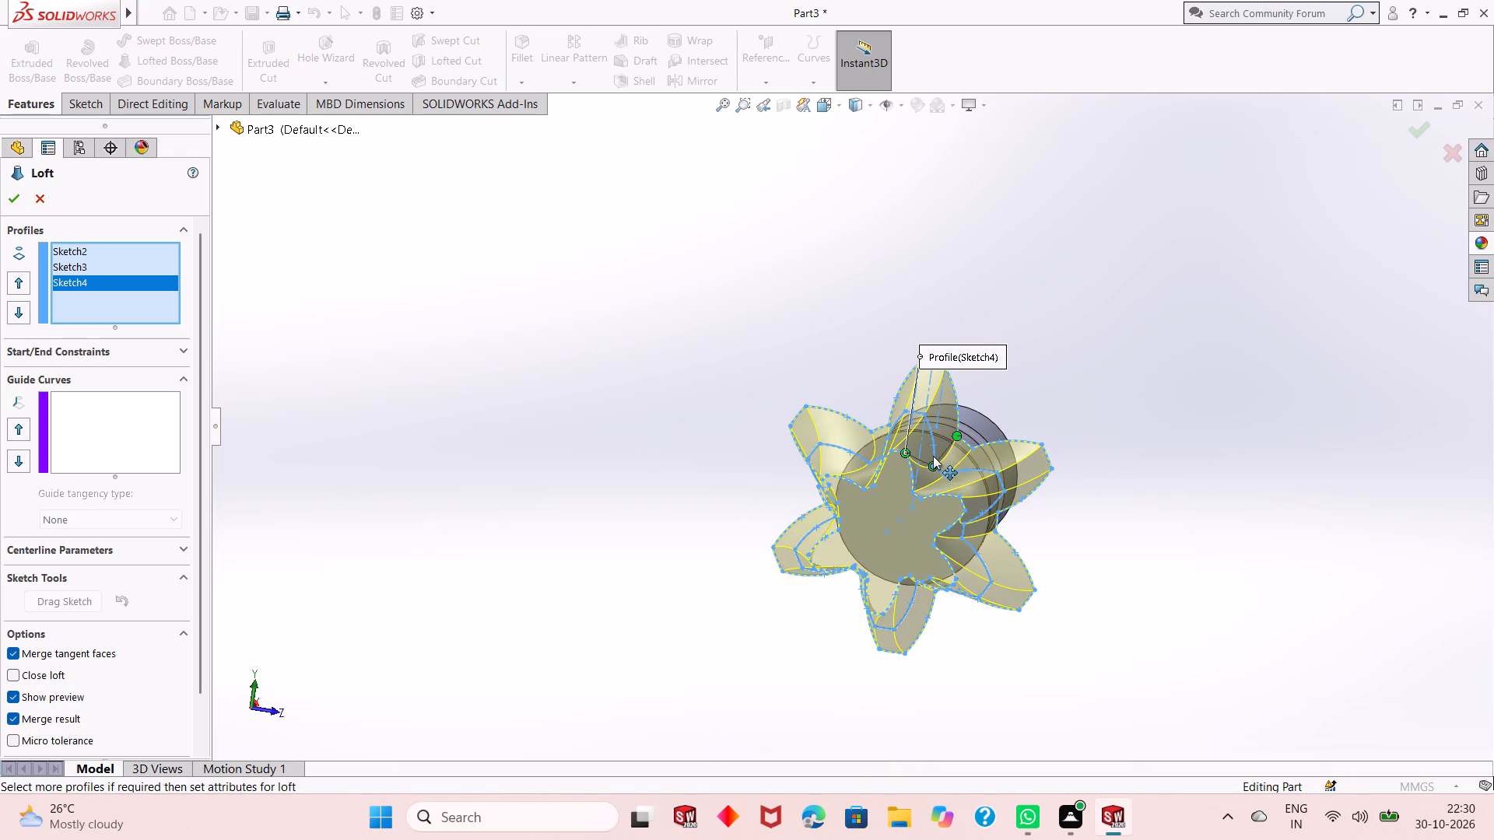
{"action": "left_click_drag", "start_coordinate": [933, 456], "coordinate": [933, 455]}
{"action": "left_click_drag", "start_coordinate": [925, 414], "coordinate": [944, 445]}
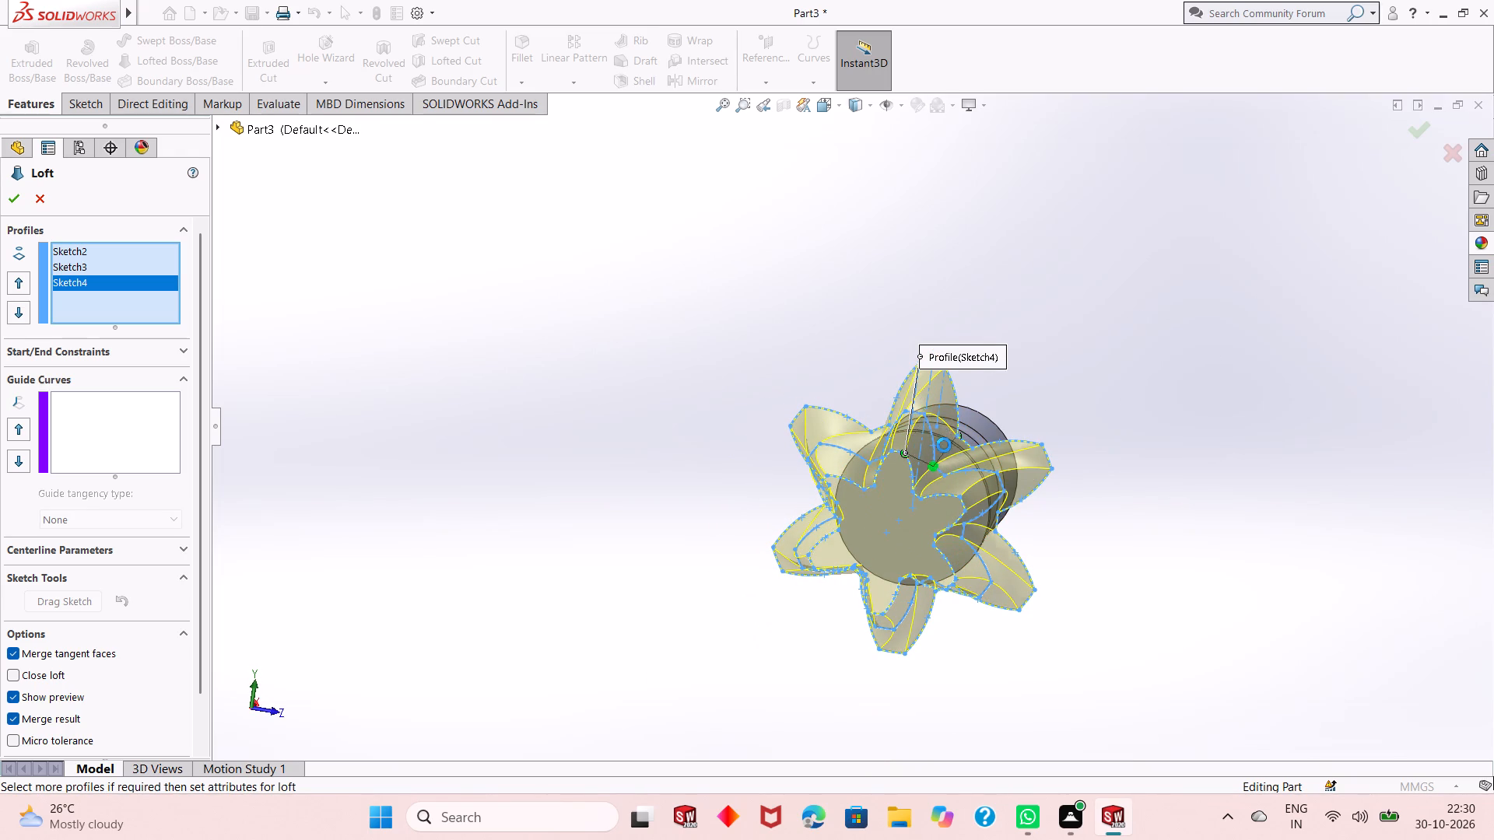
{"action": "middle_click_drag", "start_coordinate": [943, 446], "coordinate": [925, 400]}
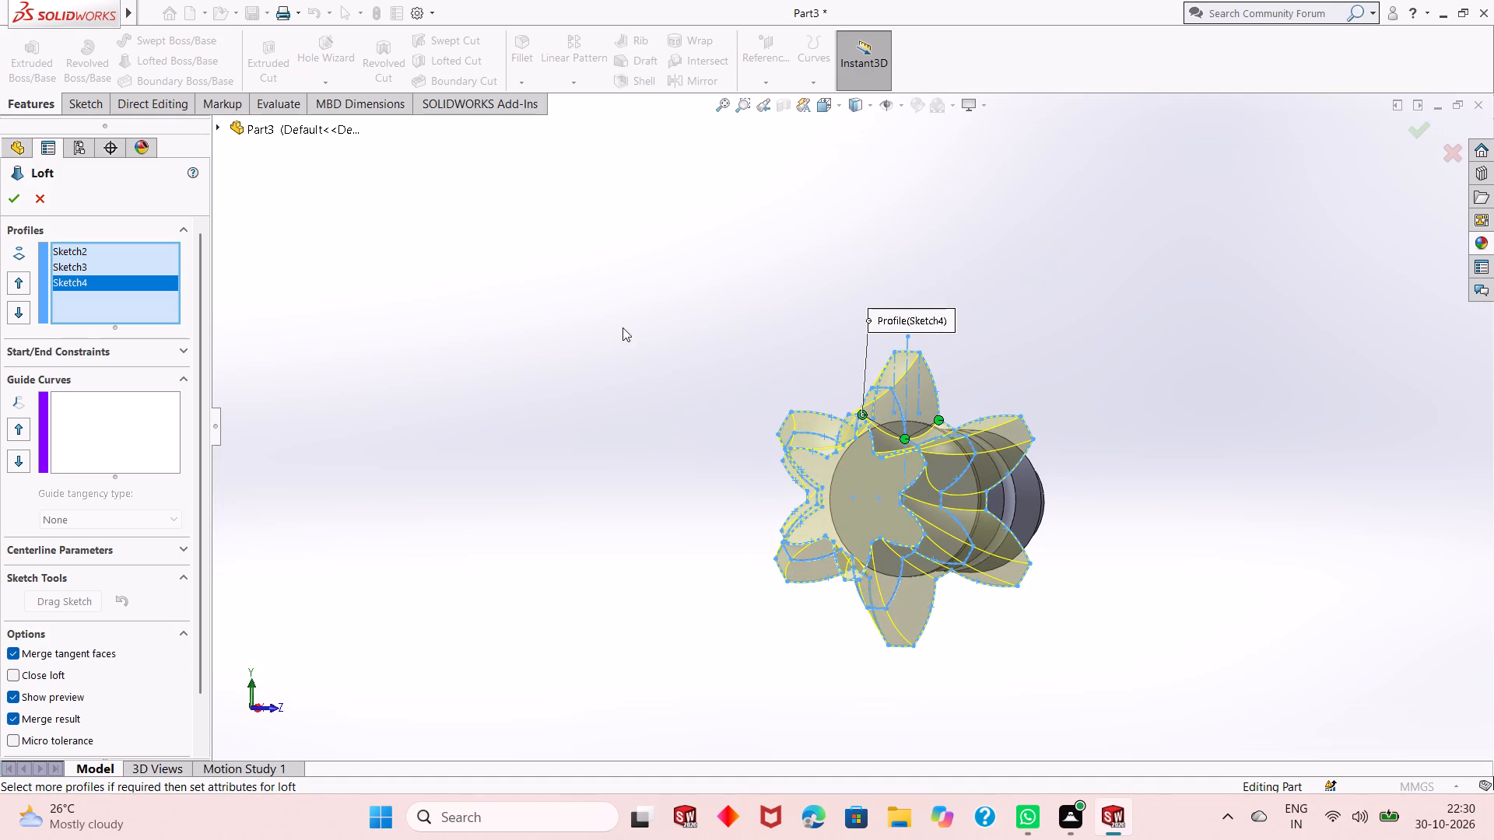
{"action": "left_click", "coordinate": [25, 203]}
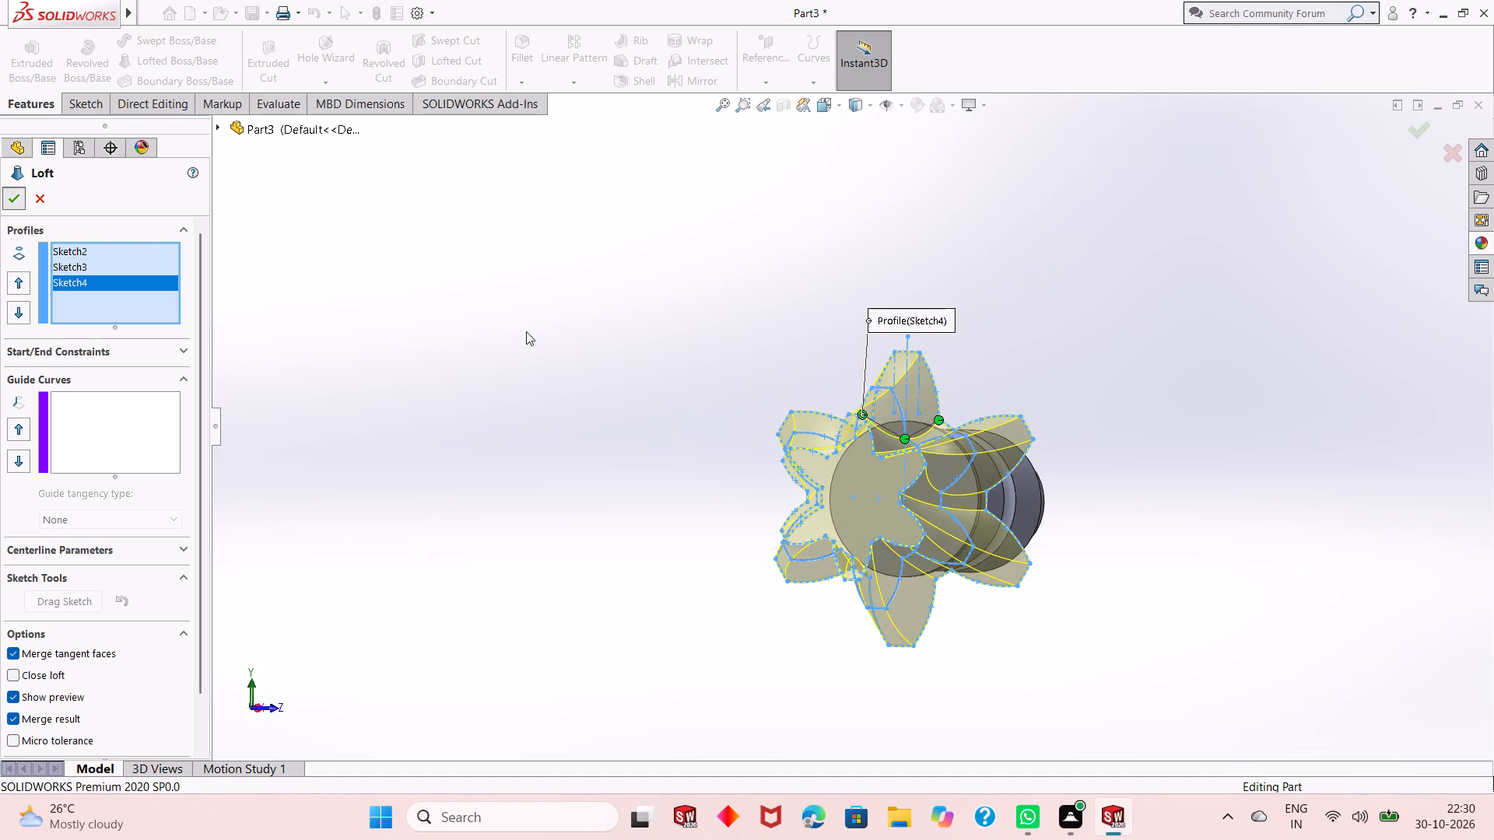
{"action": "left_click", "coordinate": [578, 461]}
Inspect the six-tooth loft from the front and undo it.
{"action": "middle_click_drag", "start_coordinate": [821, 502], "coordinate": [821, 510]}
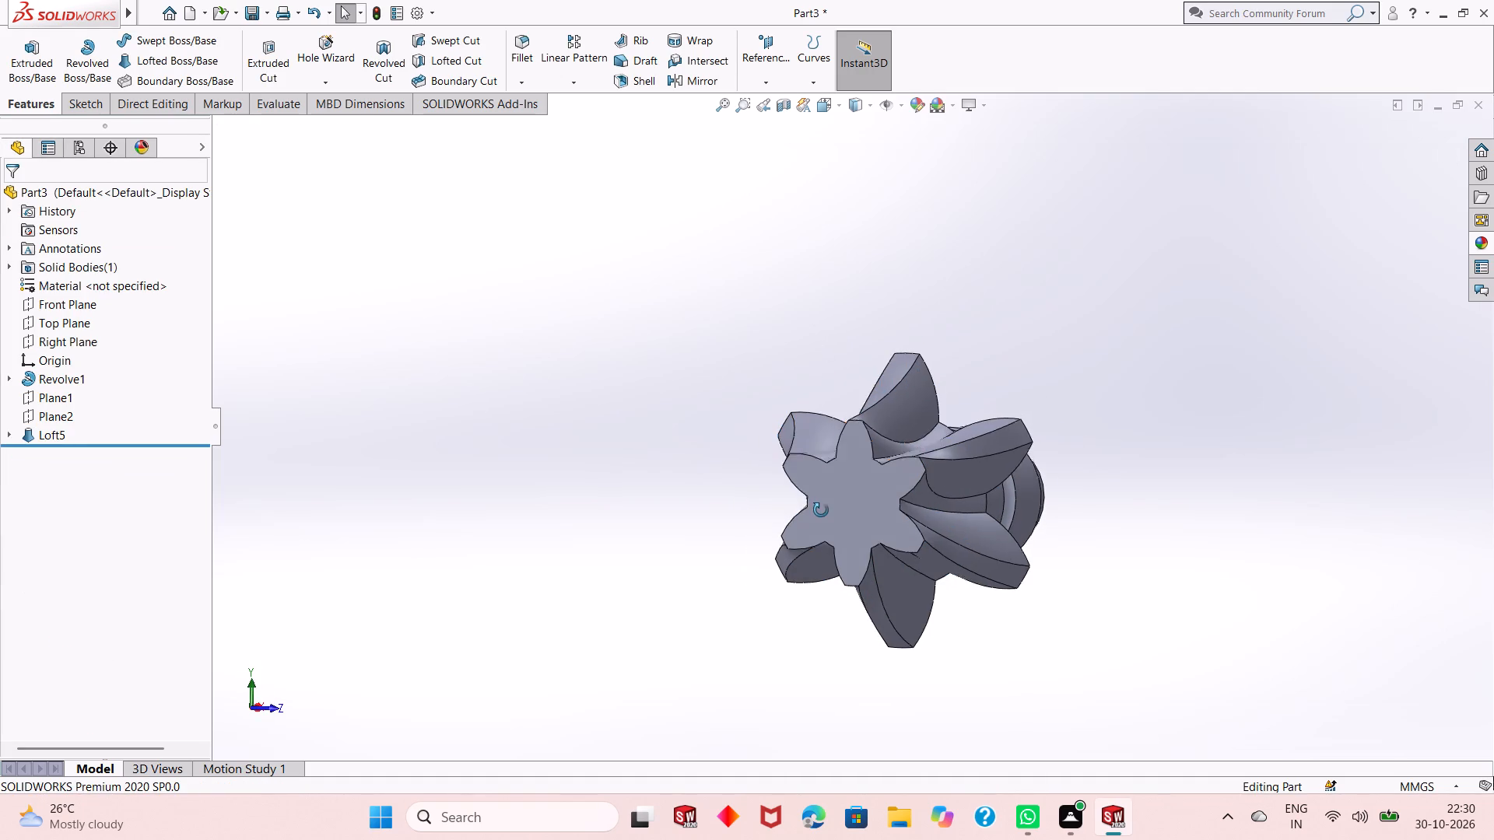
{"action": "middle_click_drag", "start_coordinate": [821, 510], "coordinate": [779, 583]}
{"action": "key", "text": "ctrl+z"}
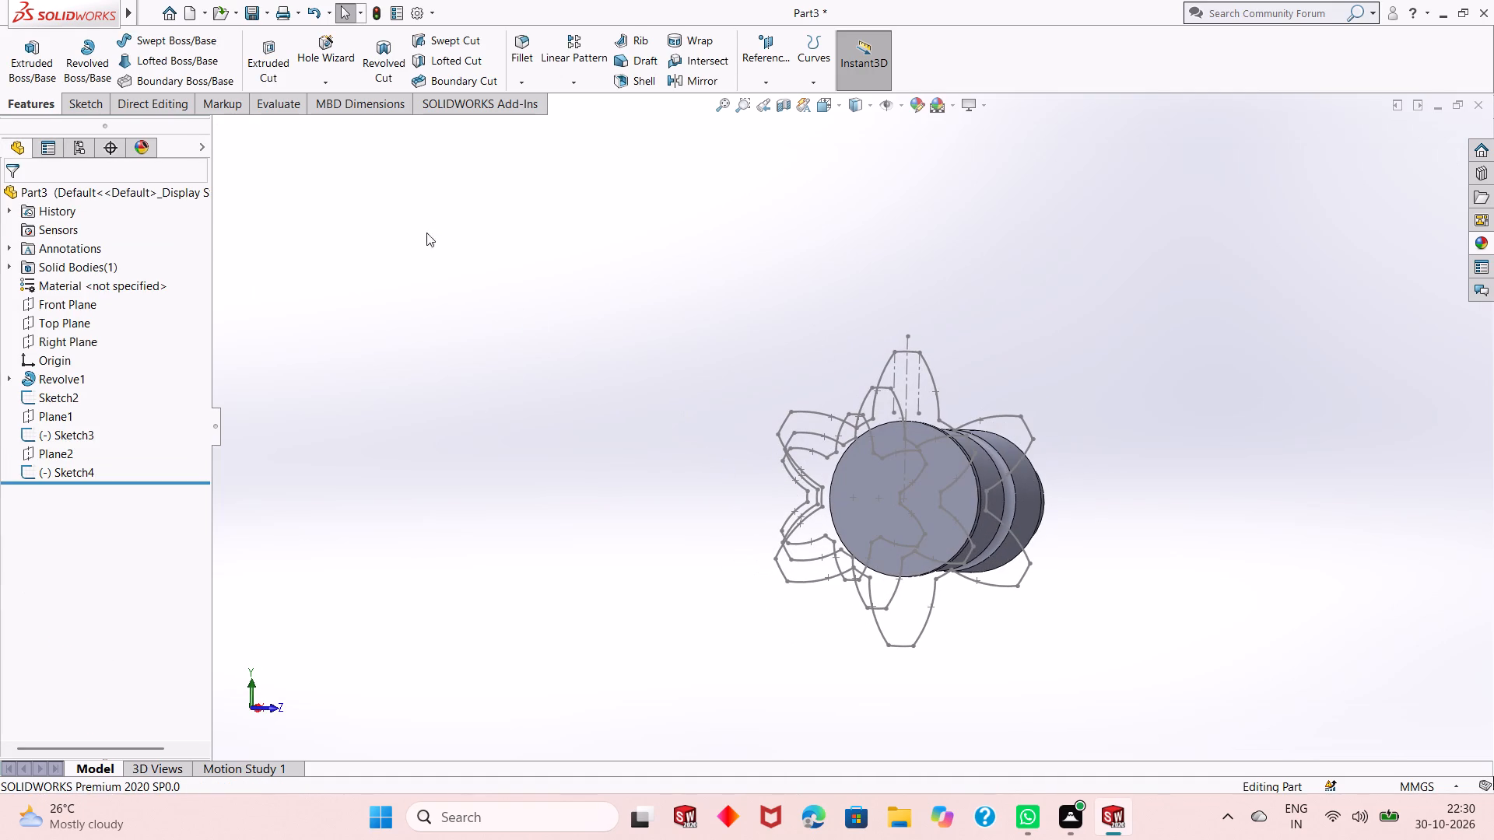
Start a new loft with Sketch2 and Sketch3 as profiles, picking each at the tip of its top tooth.
{"action": "left_click", "coordinate": [198, 64]}
{"action": "middle_click_drag", "start_coordinate": [849, 453], "coordinate": [822, 534]}
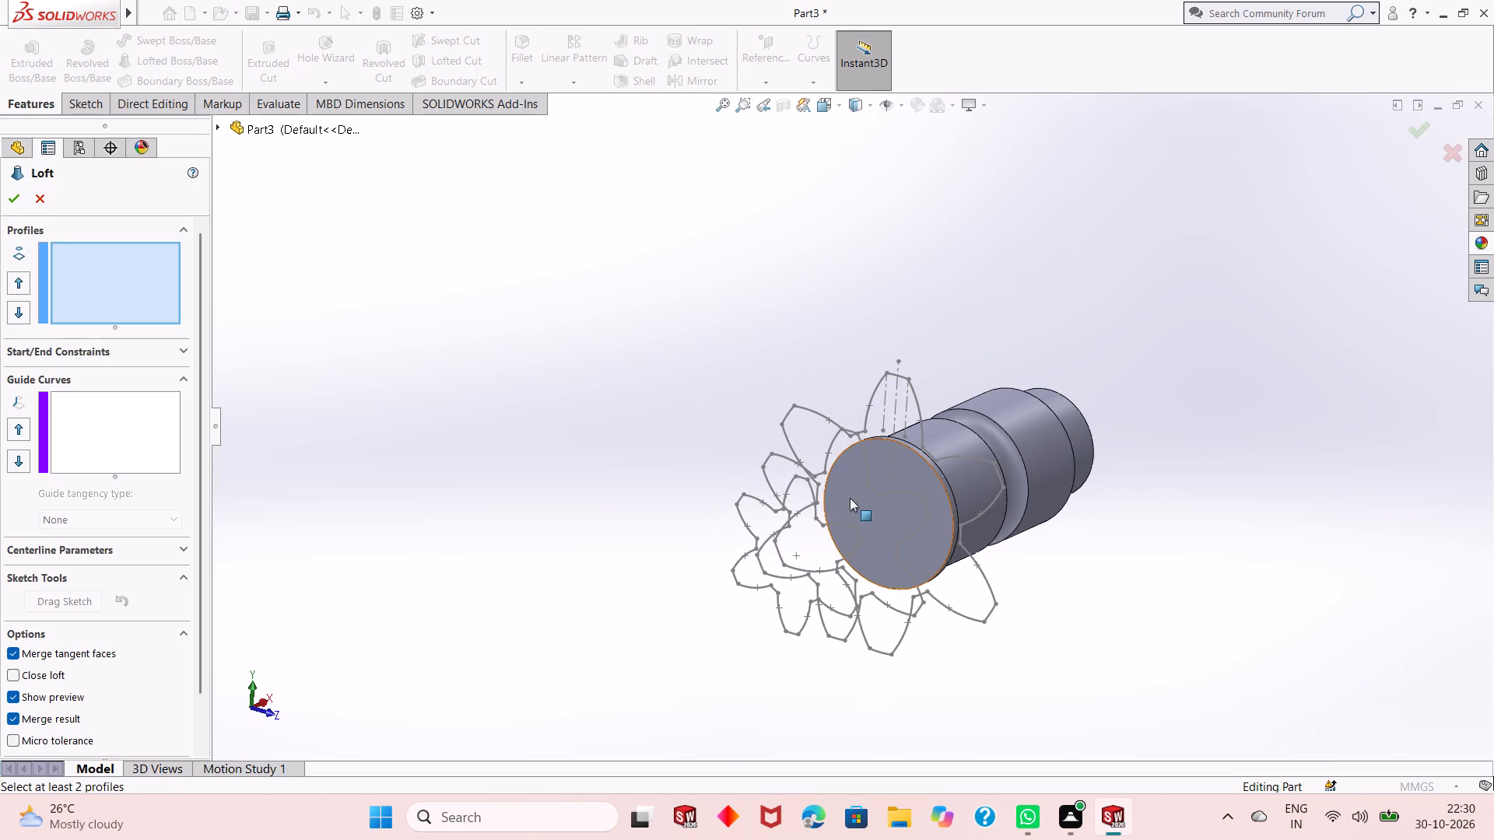
{"action": "left_click", "coordinate": [903, 379]}
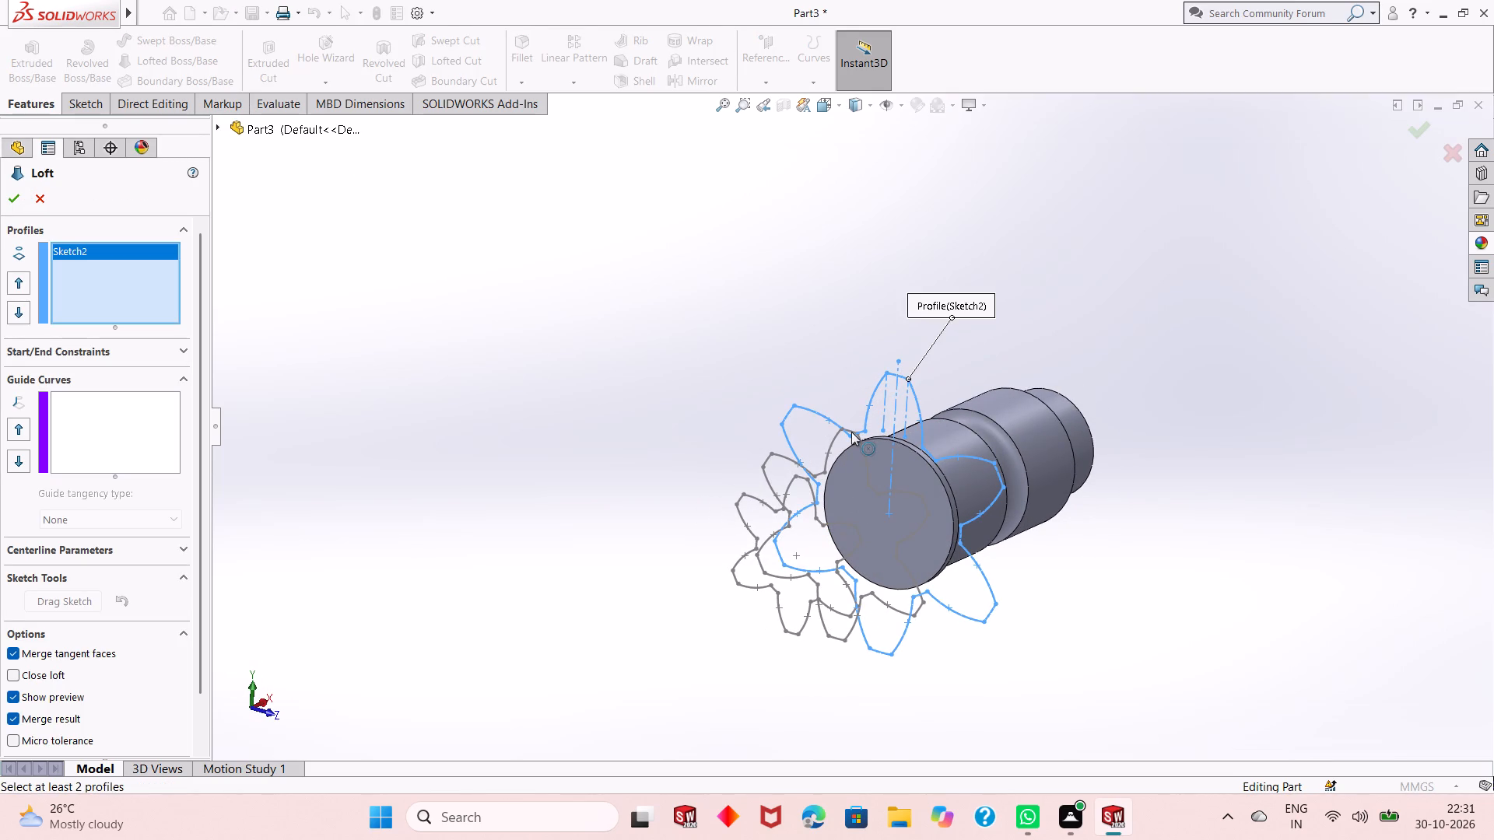
{"action": "middle_click_drag", "start_coordinate": [845, 462], "coordinate": [843, 415]}
{"action": "scroll", "coordinate": [843, 453], "scroll_direction": "up", "scroll_amount": 1}
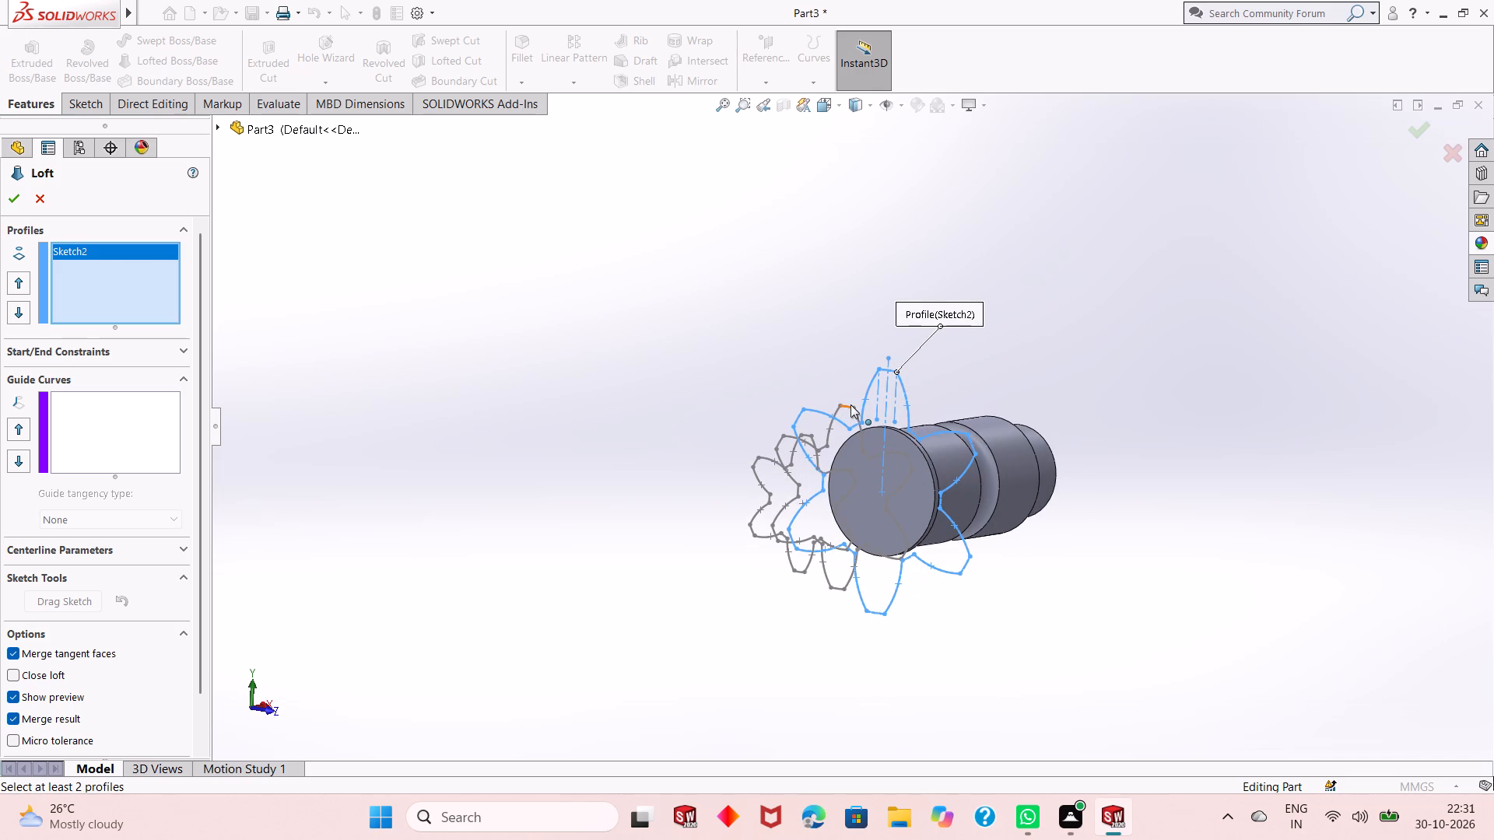
{"action": "left_click", "coordinate": [847, 405]}
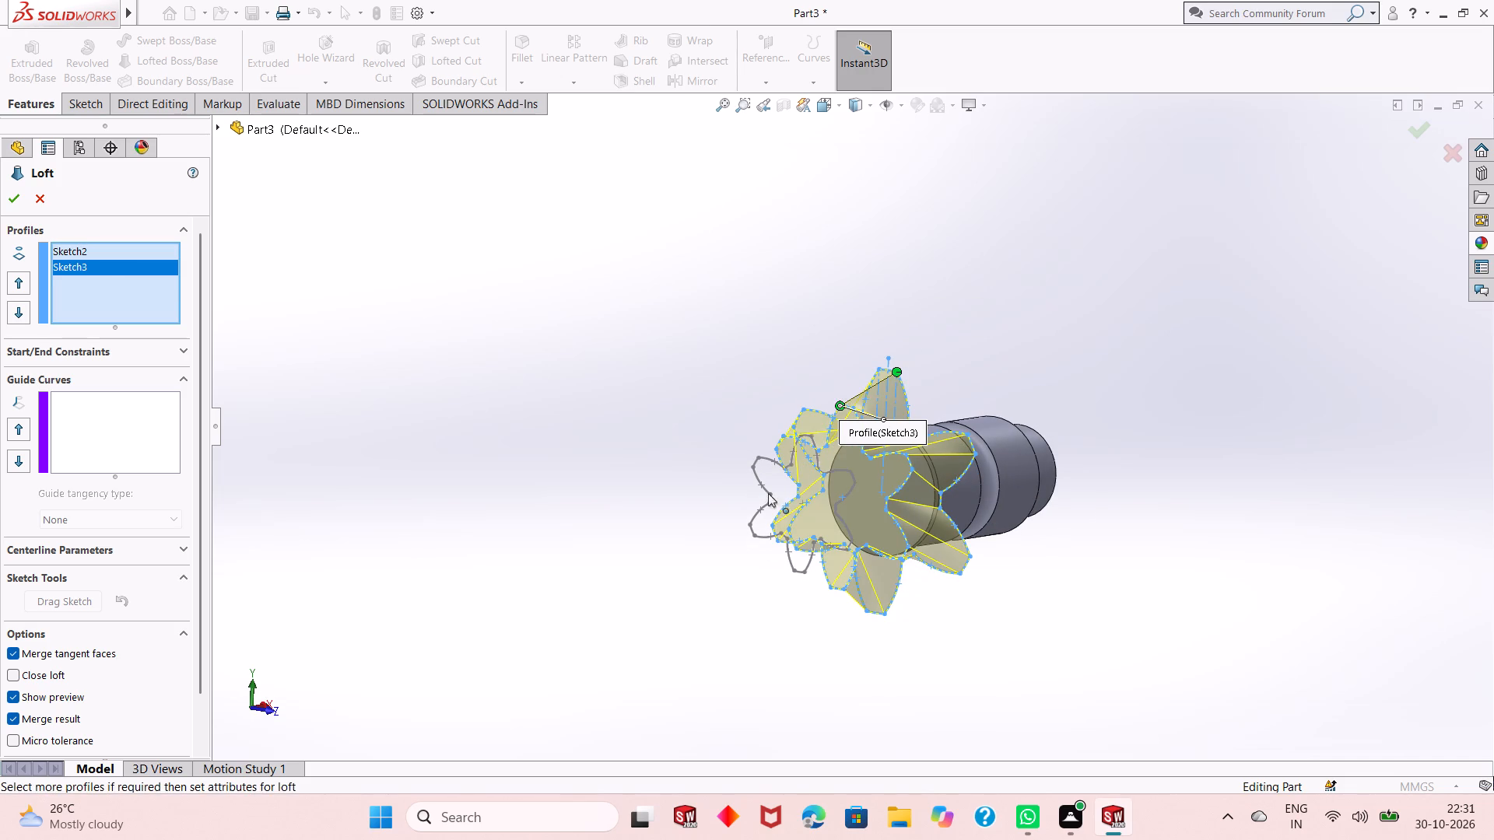
Move the loft connector point on Sketch3 to the other tip corner of its top tooth, matching the corner used on Sketch2.
{"action": "middle_click_drag", "start_coordinate": [650, 409], "coordinate": [672, 597]}
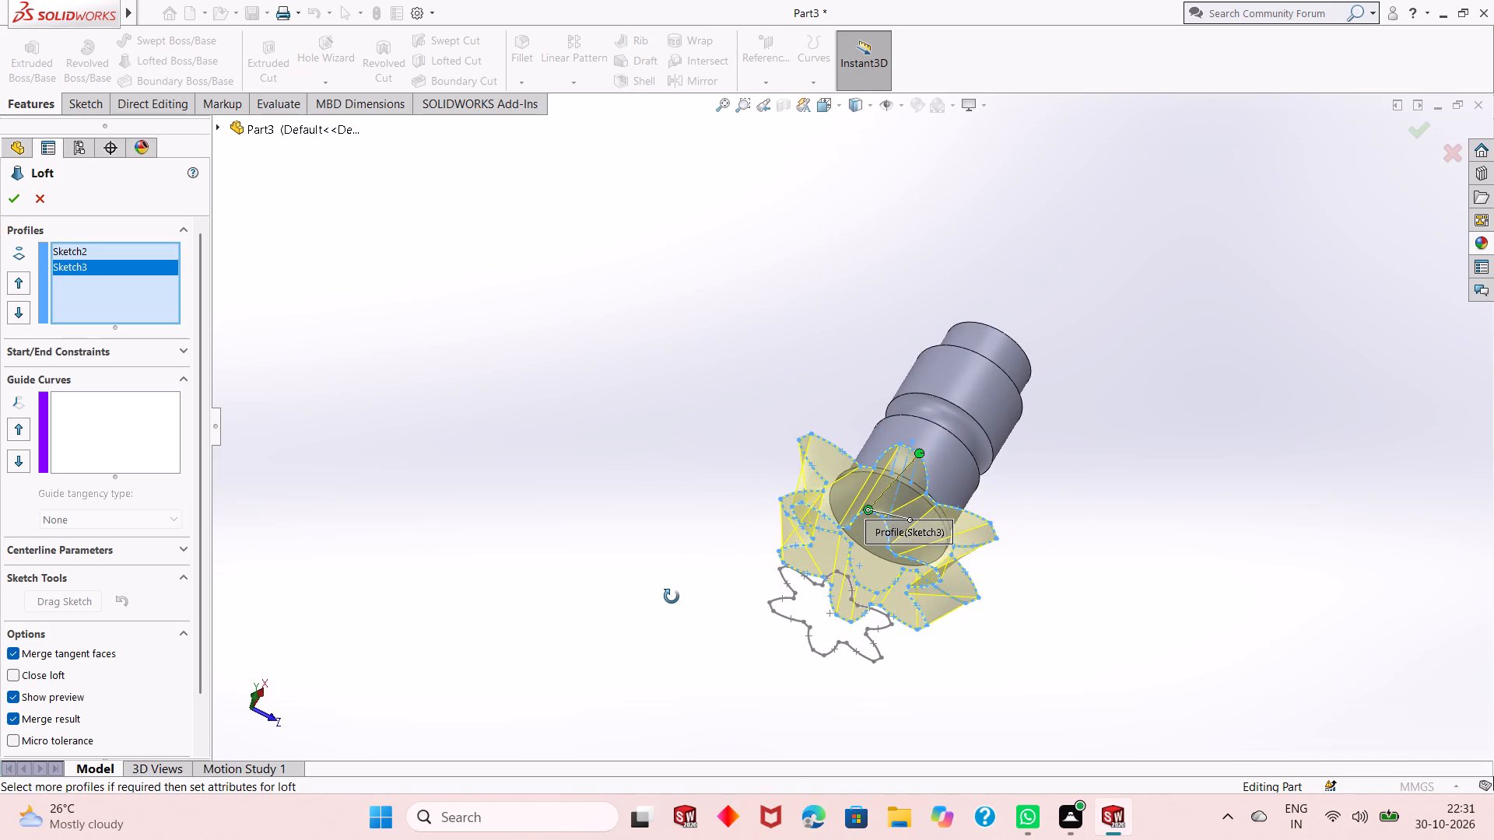
{"action": "middle_click_drag", "start_coordinate": [672, 597], "coordinate": [498, 629]}
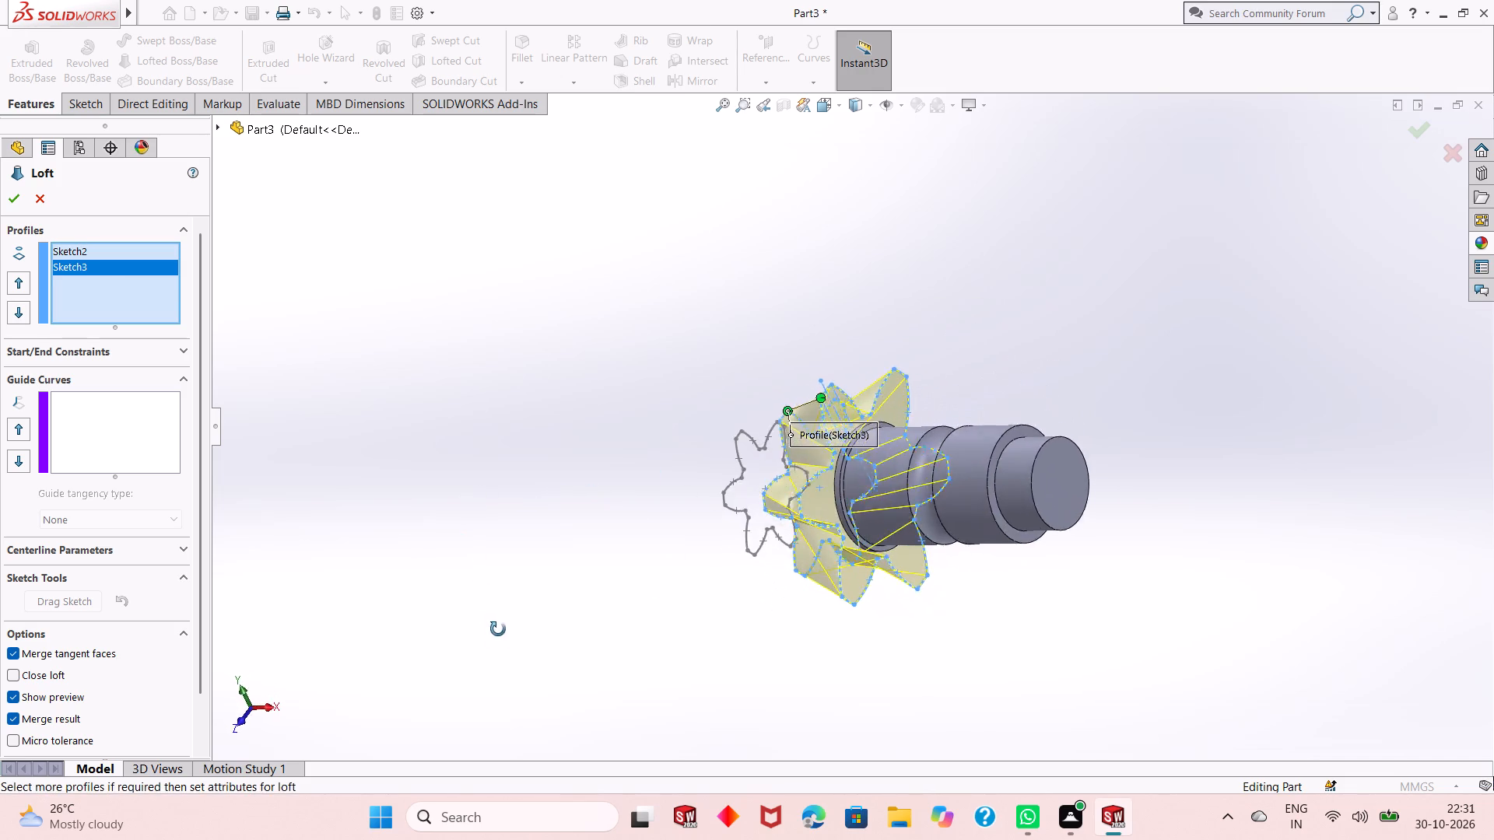
{"action": "middle_click_drag", "start_coordinate": [498, 629], "coordinate": [723, 520]}
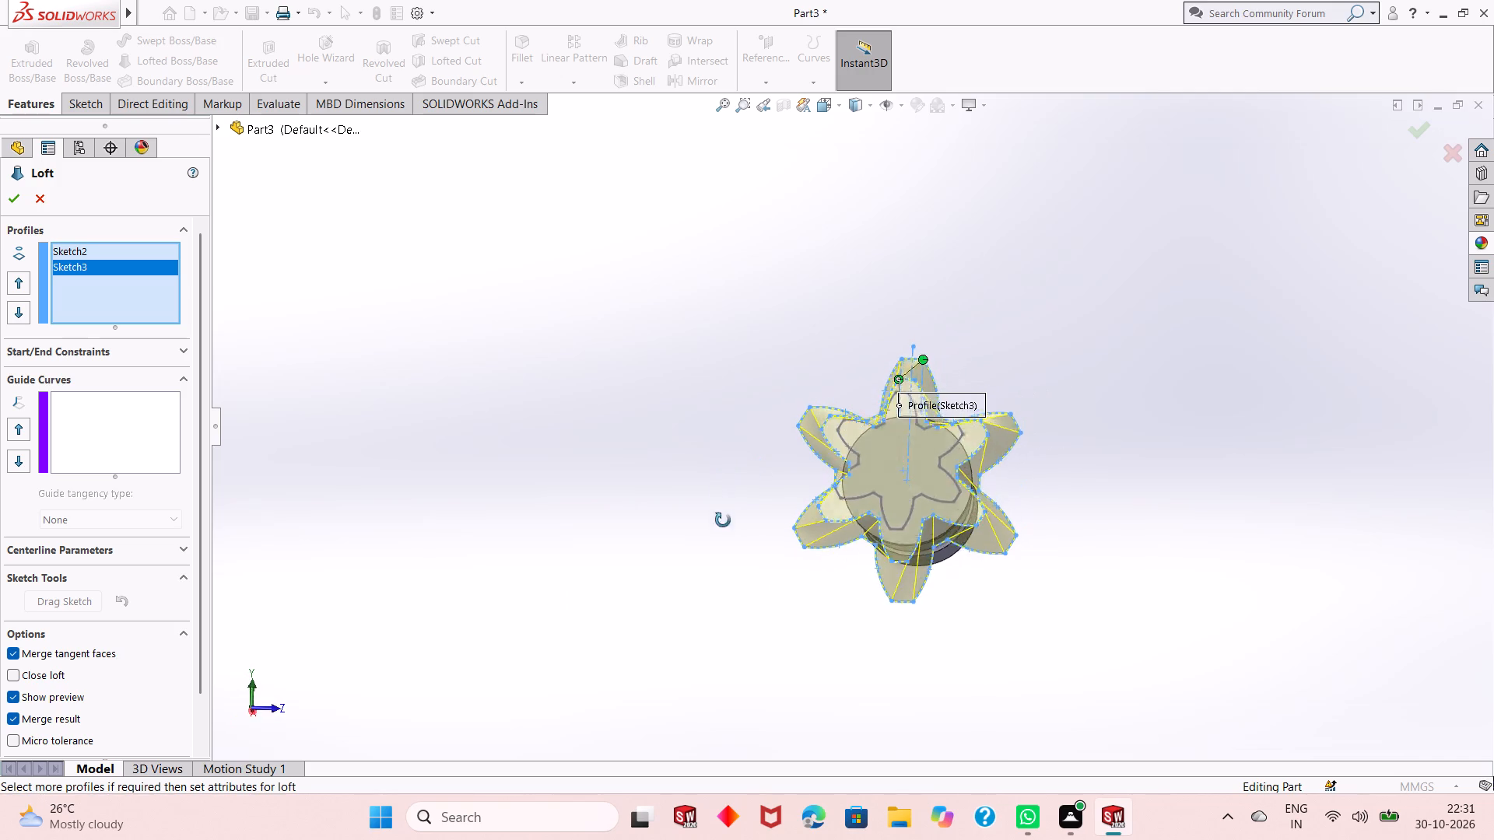
{"action": "middle_click_drag", "start_coordinate": [723, 520], "coordinate": [614, 548]}
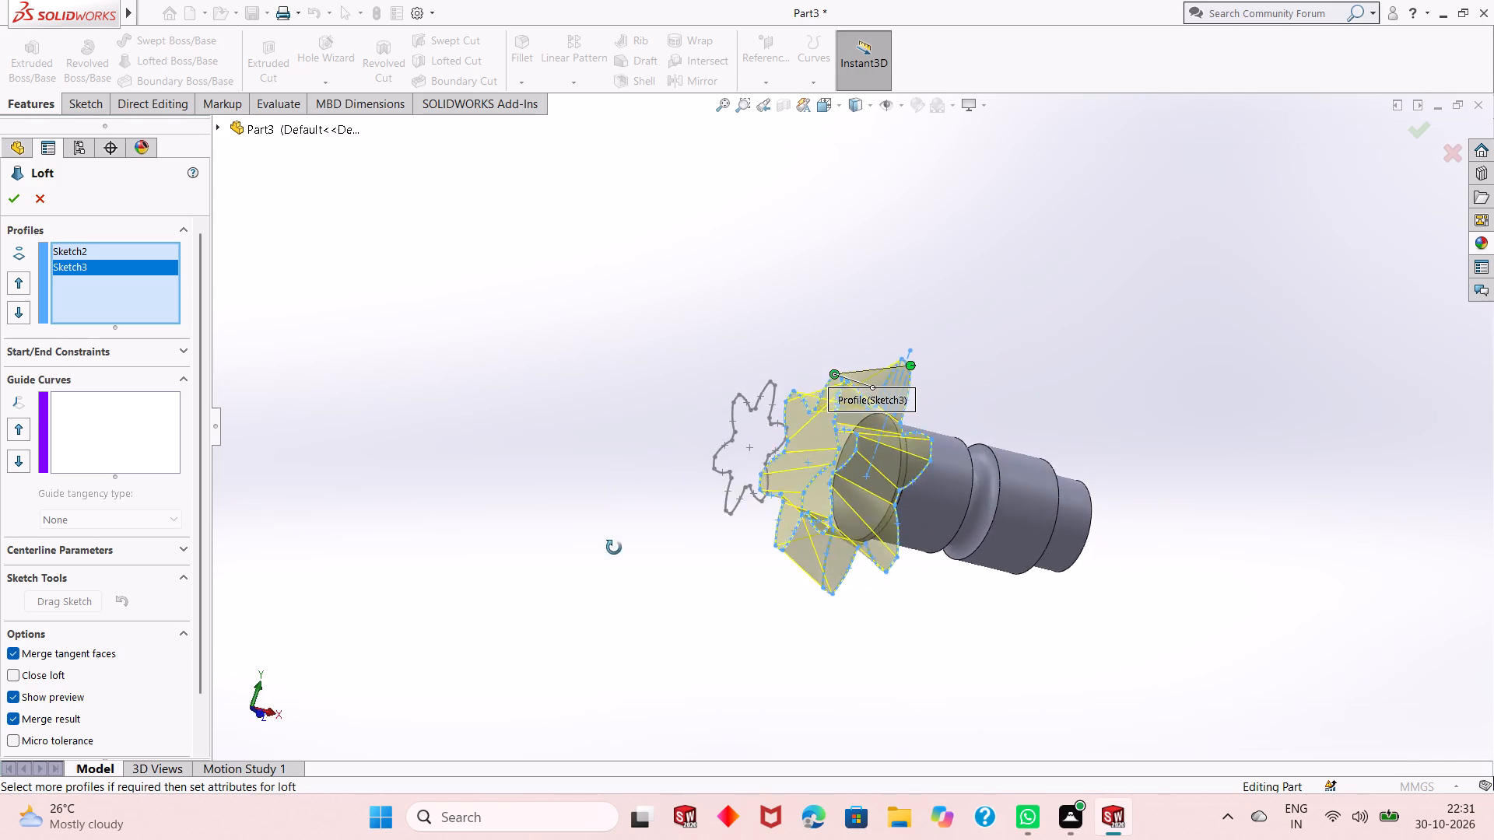
{"action": "middle_click_drag", "start_coordinate": [614, 548], "coordinate": [622, 613]}
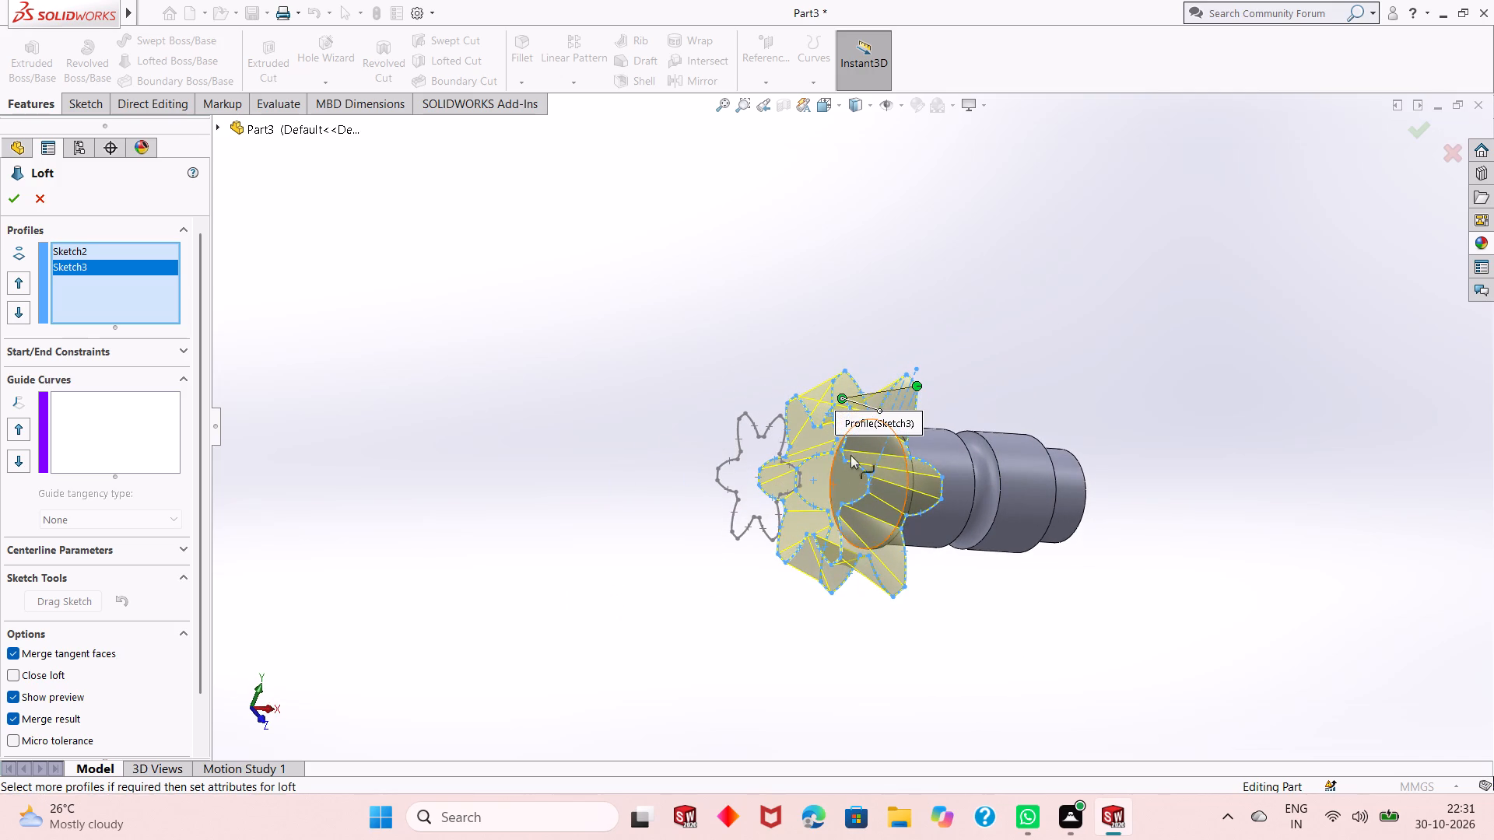
{"action": "left_click_drag", "start_coordinate": [843, 394], "coordinate": [857, 408]}
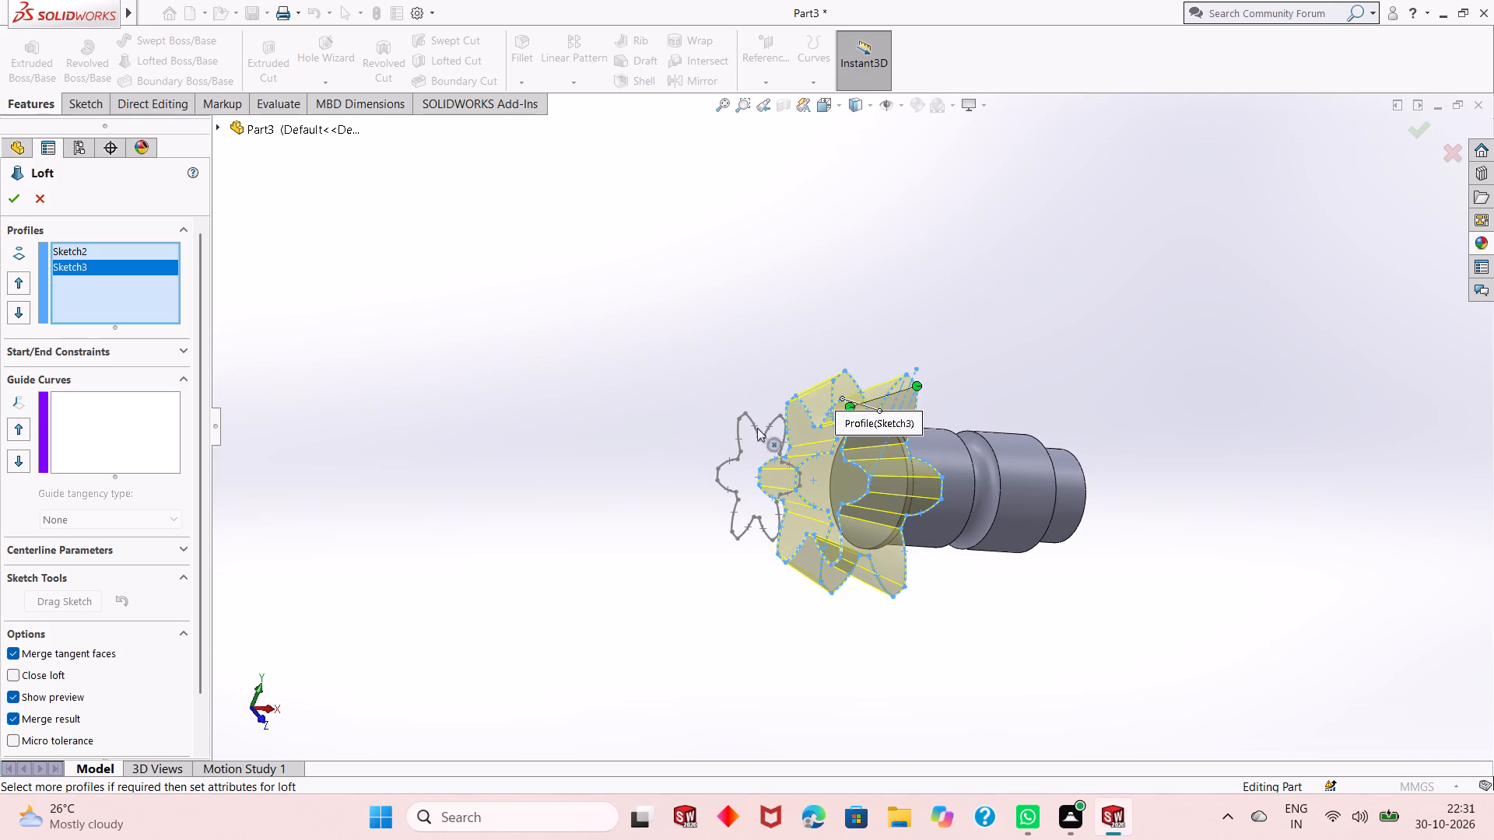
Add Sketch4 as the third loft profile, picking it at the matching tip corner of its top tooth, and create the loft.
{"action": "middle_click_drag", "start_coordinate": [580, 410], "coordinate": [587, 492]}
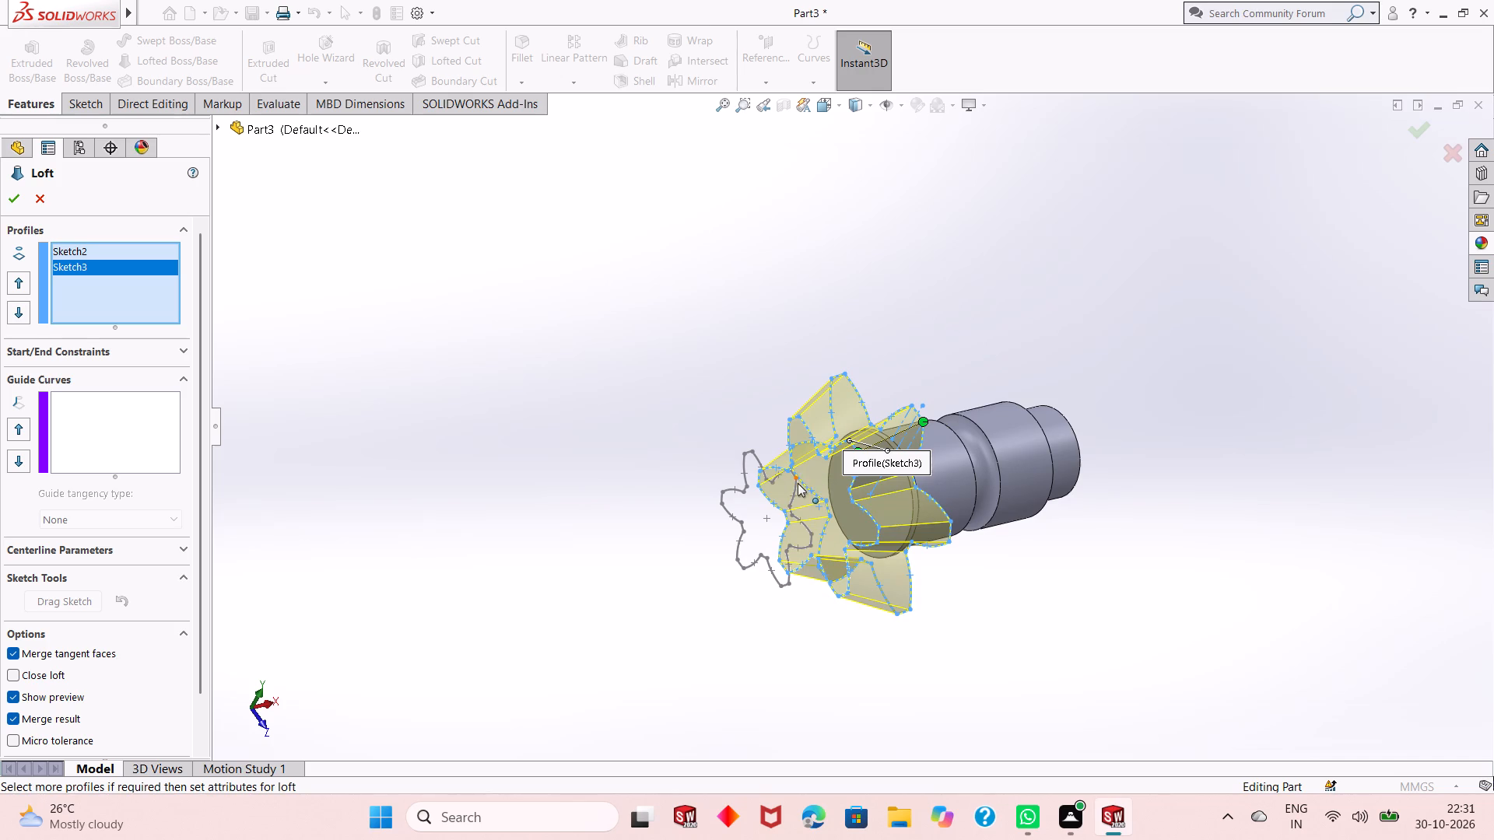
{"action": "scroll", "coordinate": [797, 474], "scroll_direction": "down", "scroll_amount": 8}
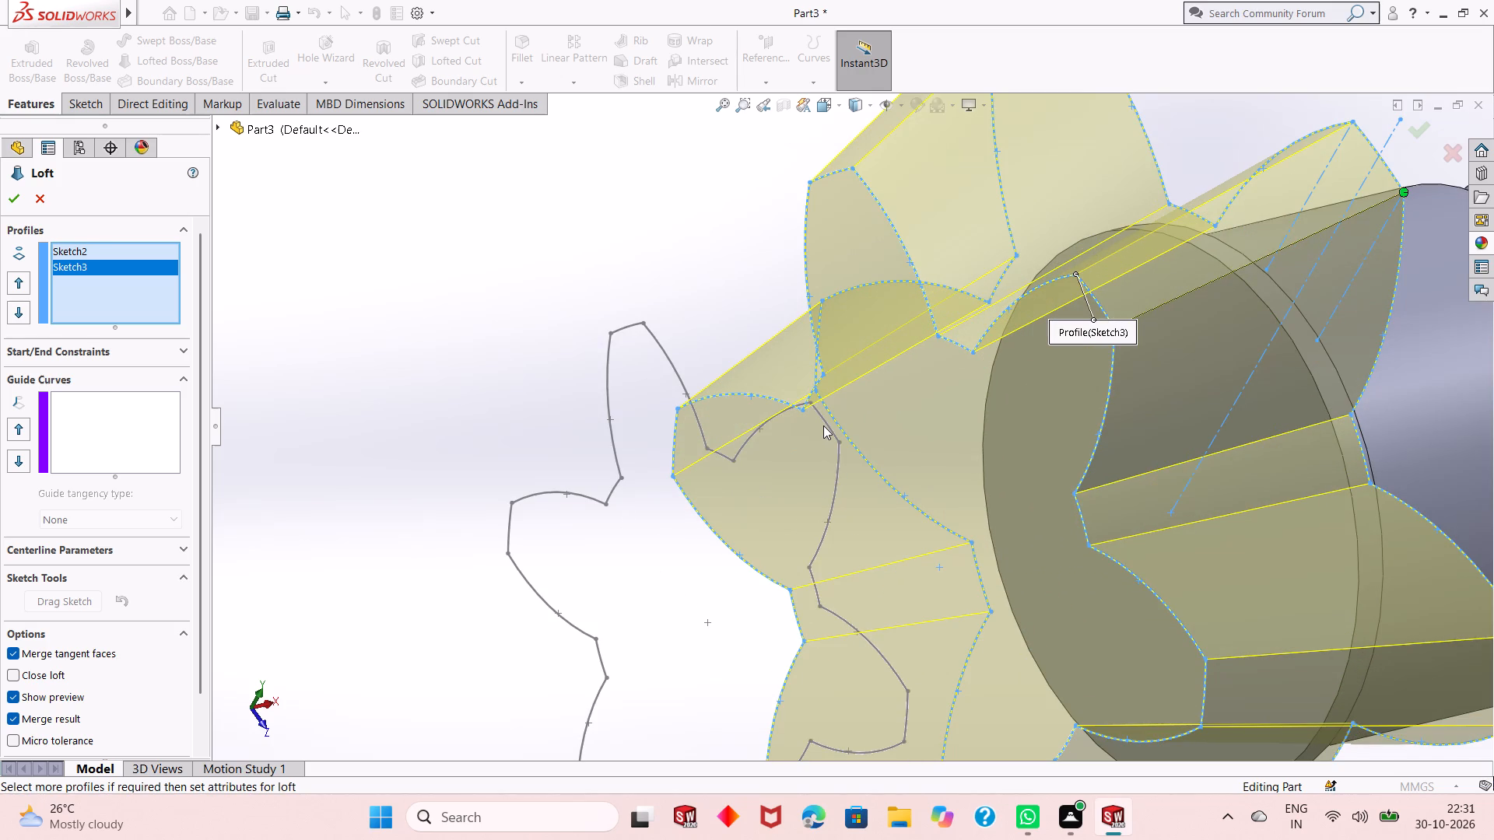
{"action": "left_click", "coordinate": [826, 429]}
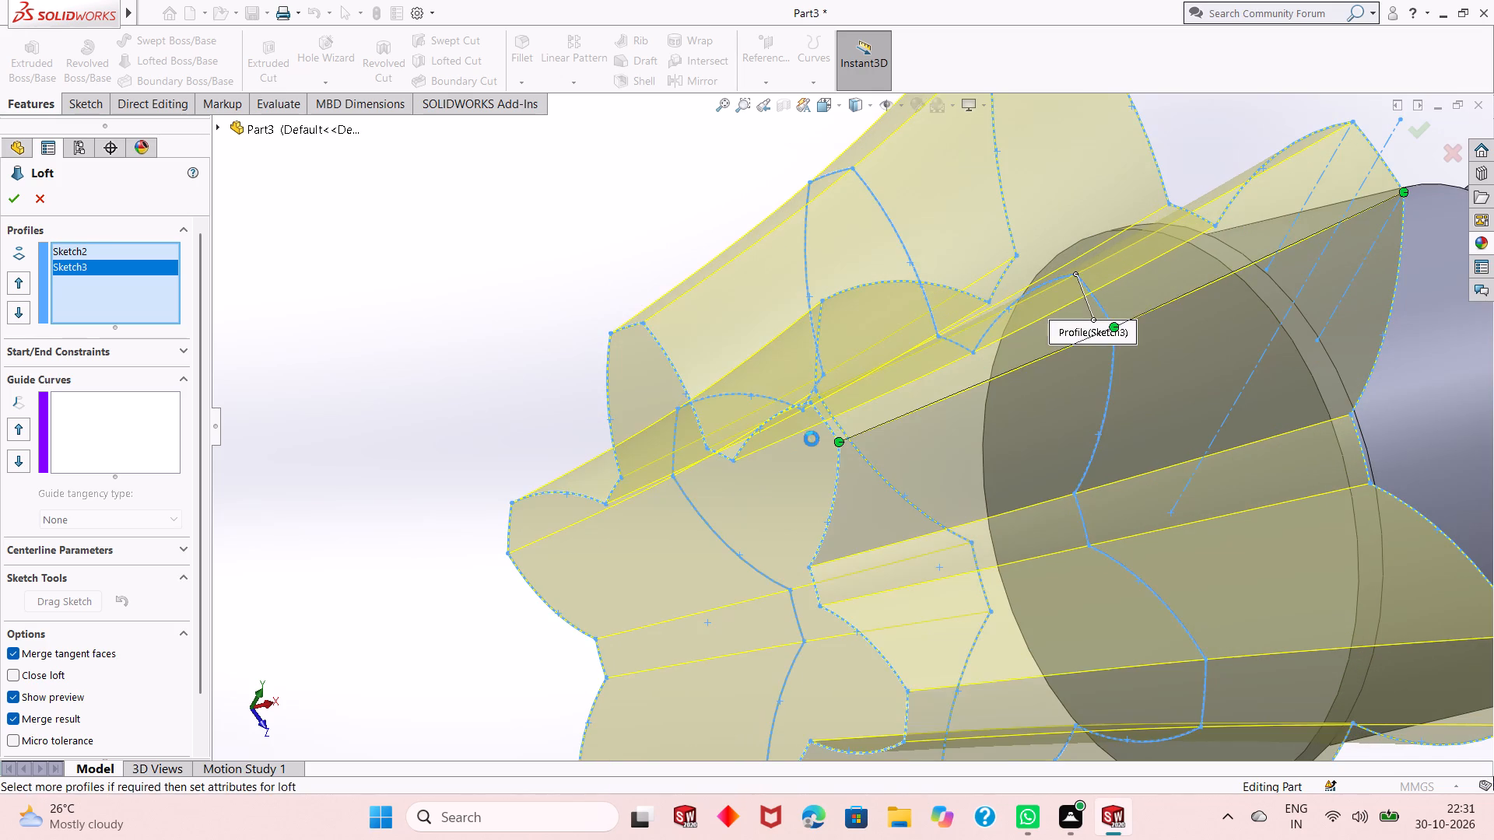
{"action": "scroll", "coordinate": [756, 465], "scroll_direction": "up", "scroll_amount": 5}
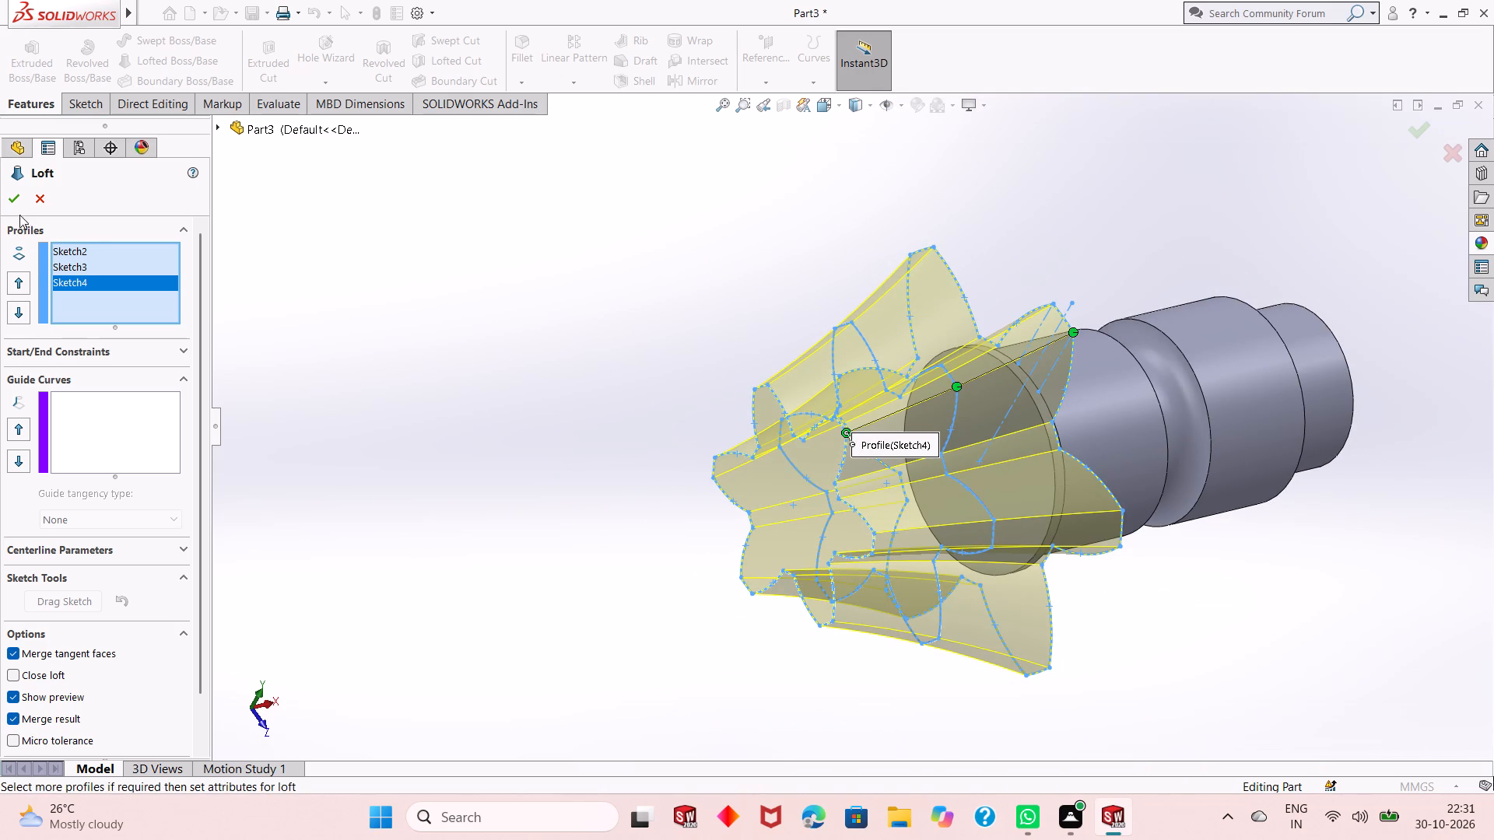
{"action": "left_click", "coordinate": [9, 203]}
Inspect the lofted six-tooth head from its small end face and from the side.
{"action": "middle_click_drag", "start_coordinate": [615, 519], "coordinate": [703, 250]}
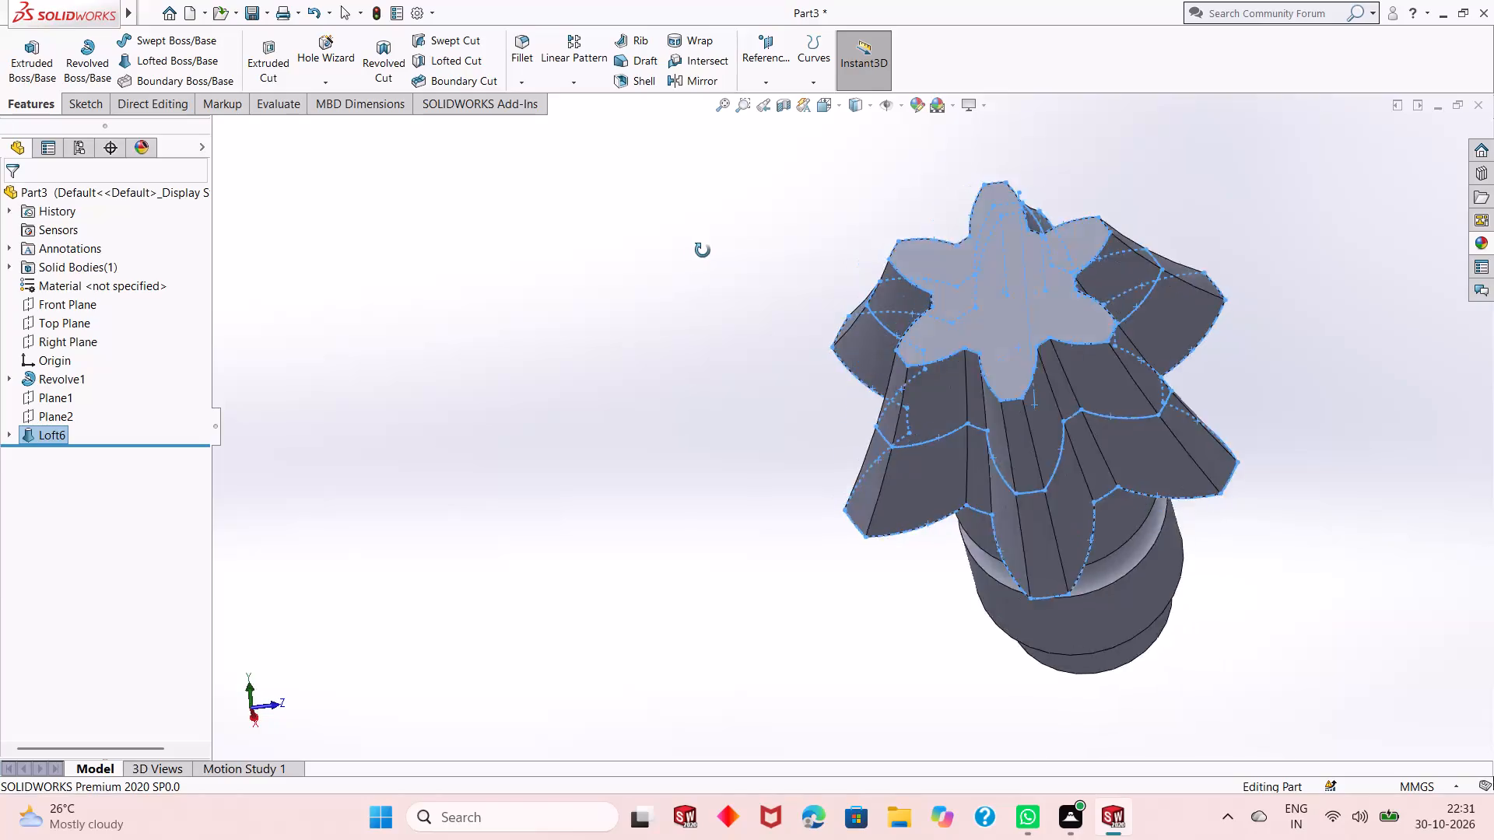
{"action": "middle_click_drag", "start_coordinate": [703, 250], "coordinate": [719, 389]}
{"action": "left_click", "coordinate": [667, 411]}
{"action": "middle_click_drag", "start_coordinate": [885, 514], "coordinate": [886, 460]}
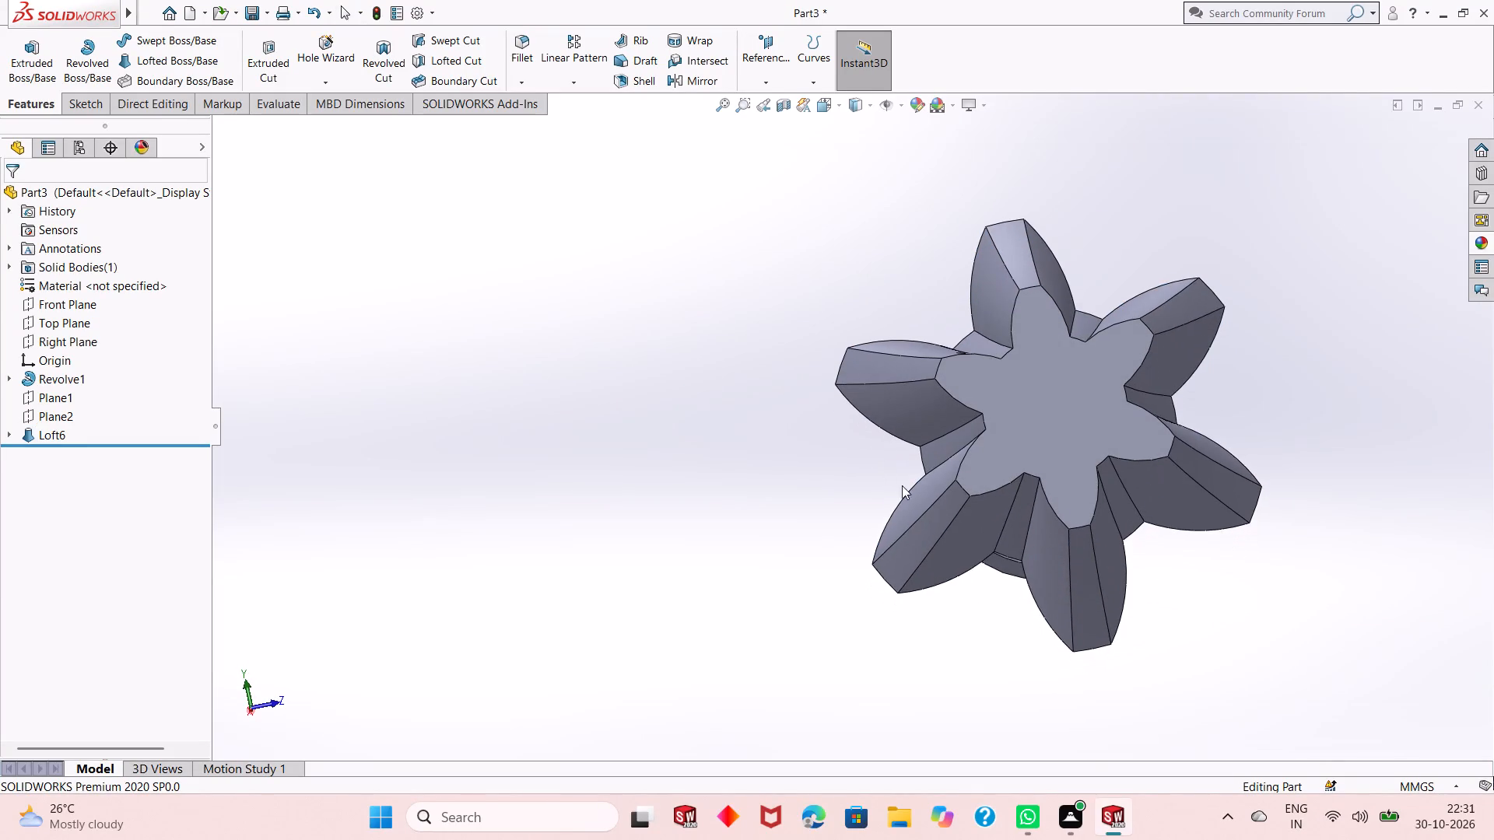
{"action": "scroll", "coordinate": [1102, 584], "scroll_direction": "up", "scroll_amount": 5}
{"action": "middle_click_drag", "start_coordinate": [1096, 541], "coordinate": [1033, 607]}
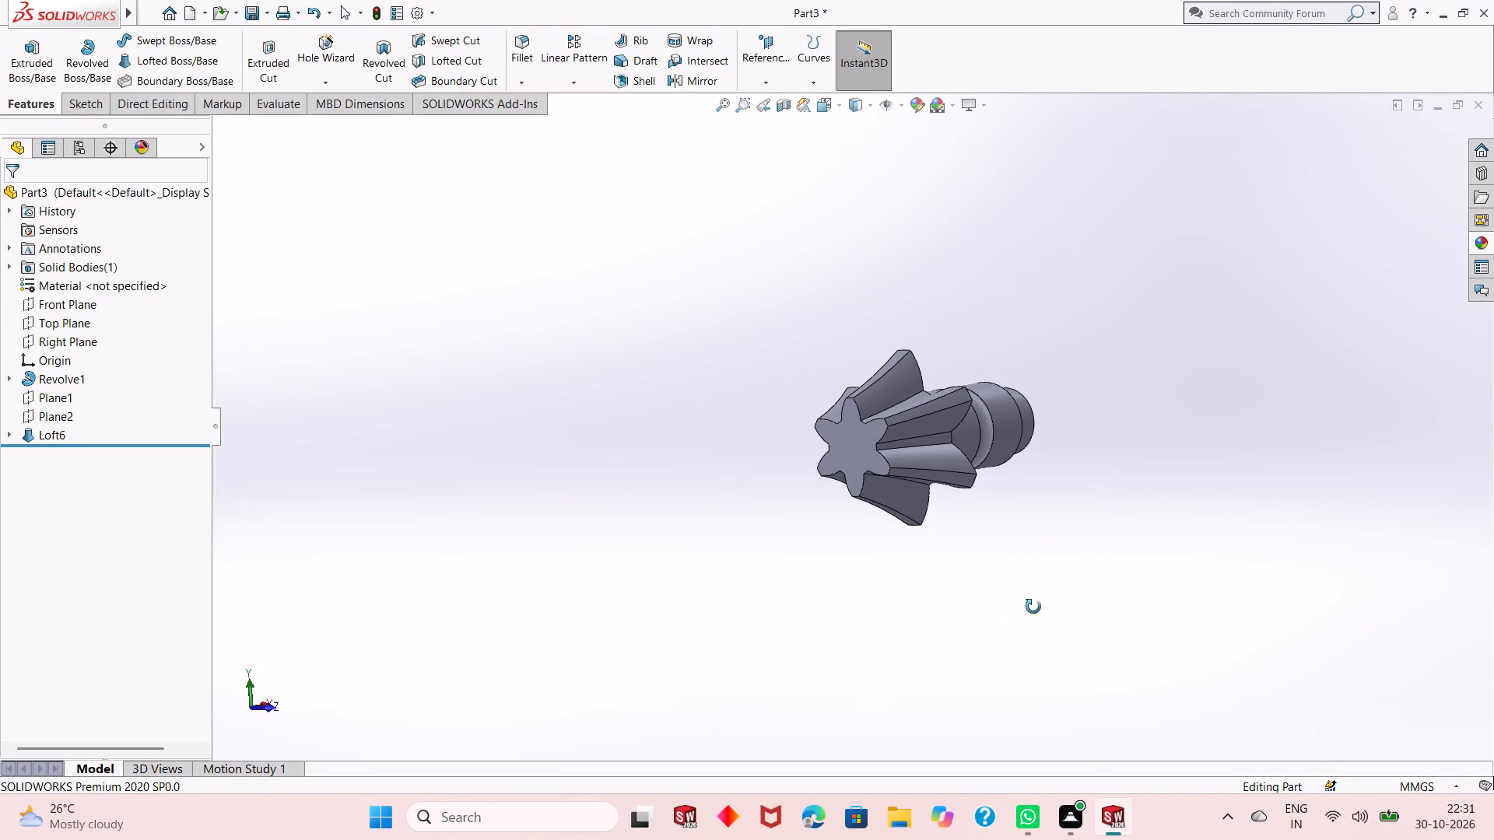
{"action": "middle_click_drag", "start_coordinate": [1033, 607], "coordinate": [1040, 606]}
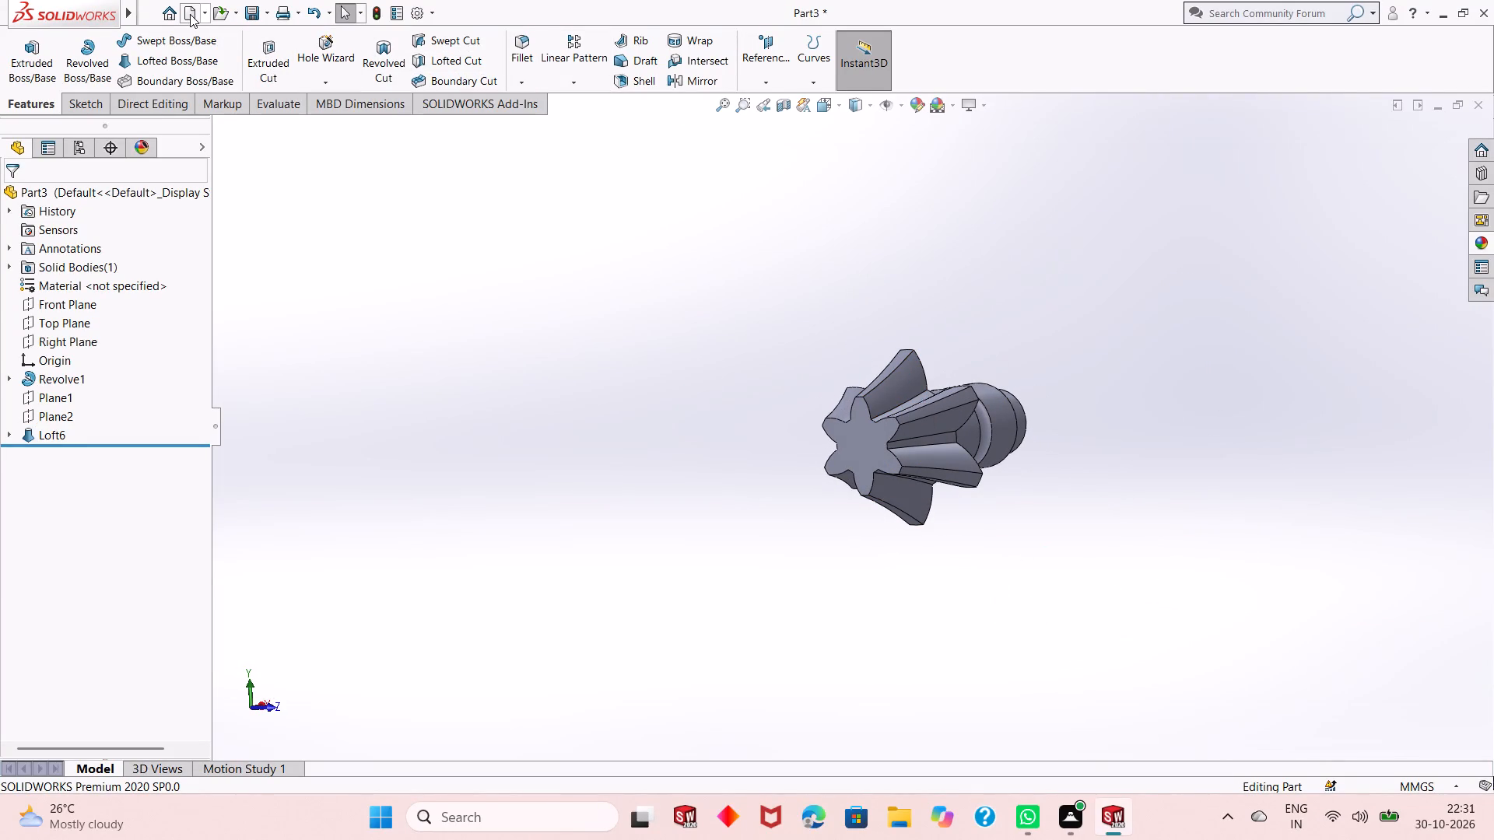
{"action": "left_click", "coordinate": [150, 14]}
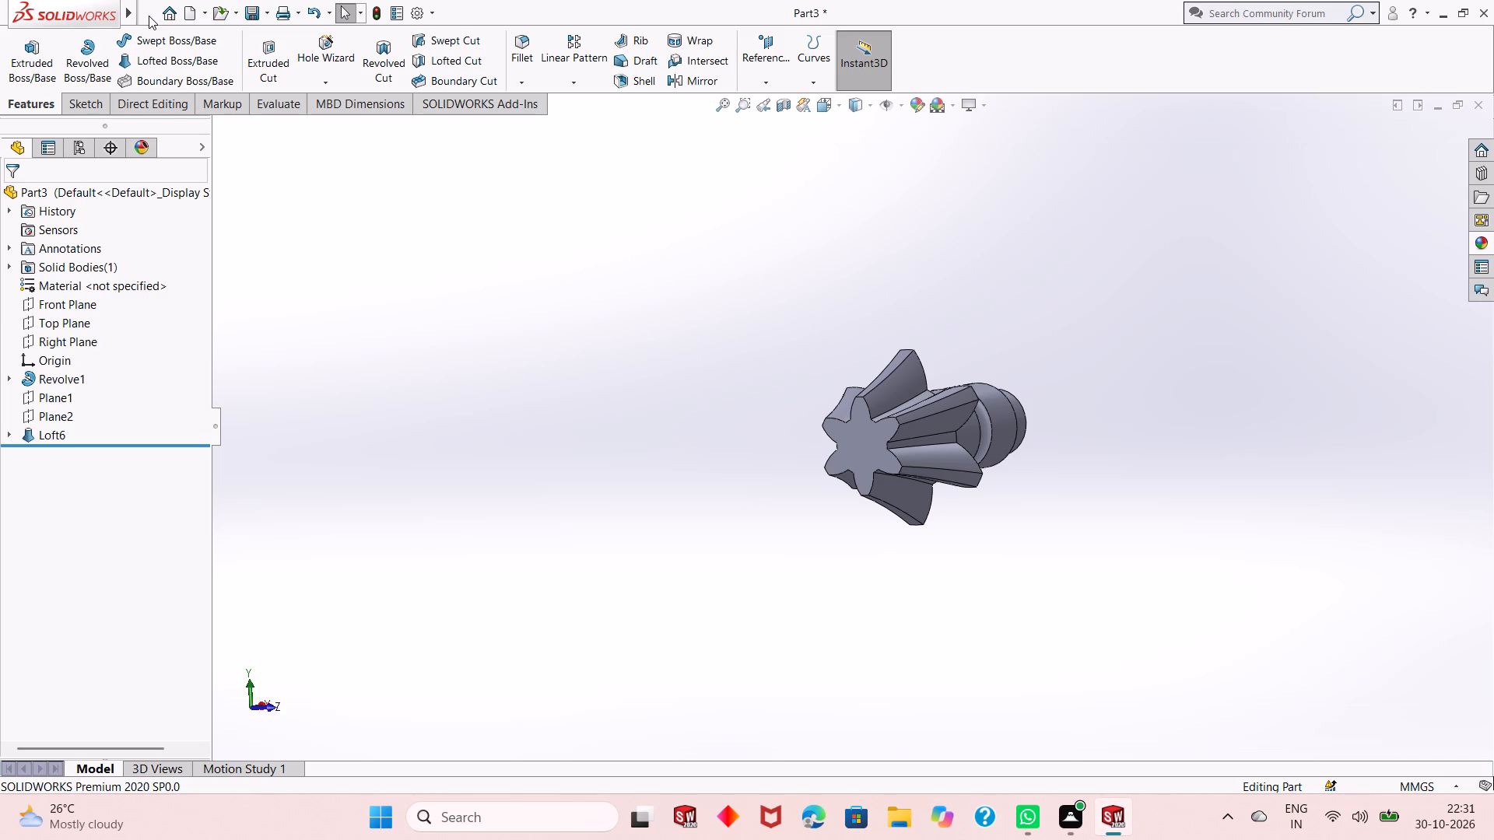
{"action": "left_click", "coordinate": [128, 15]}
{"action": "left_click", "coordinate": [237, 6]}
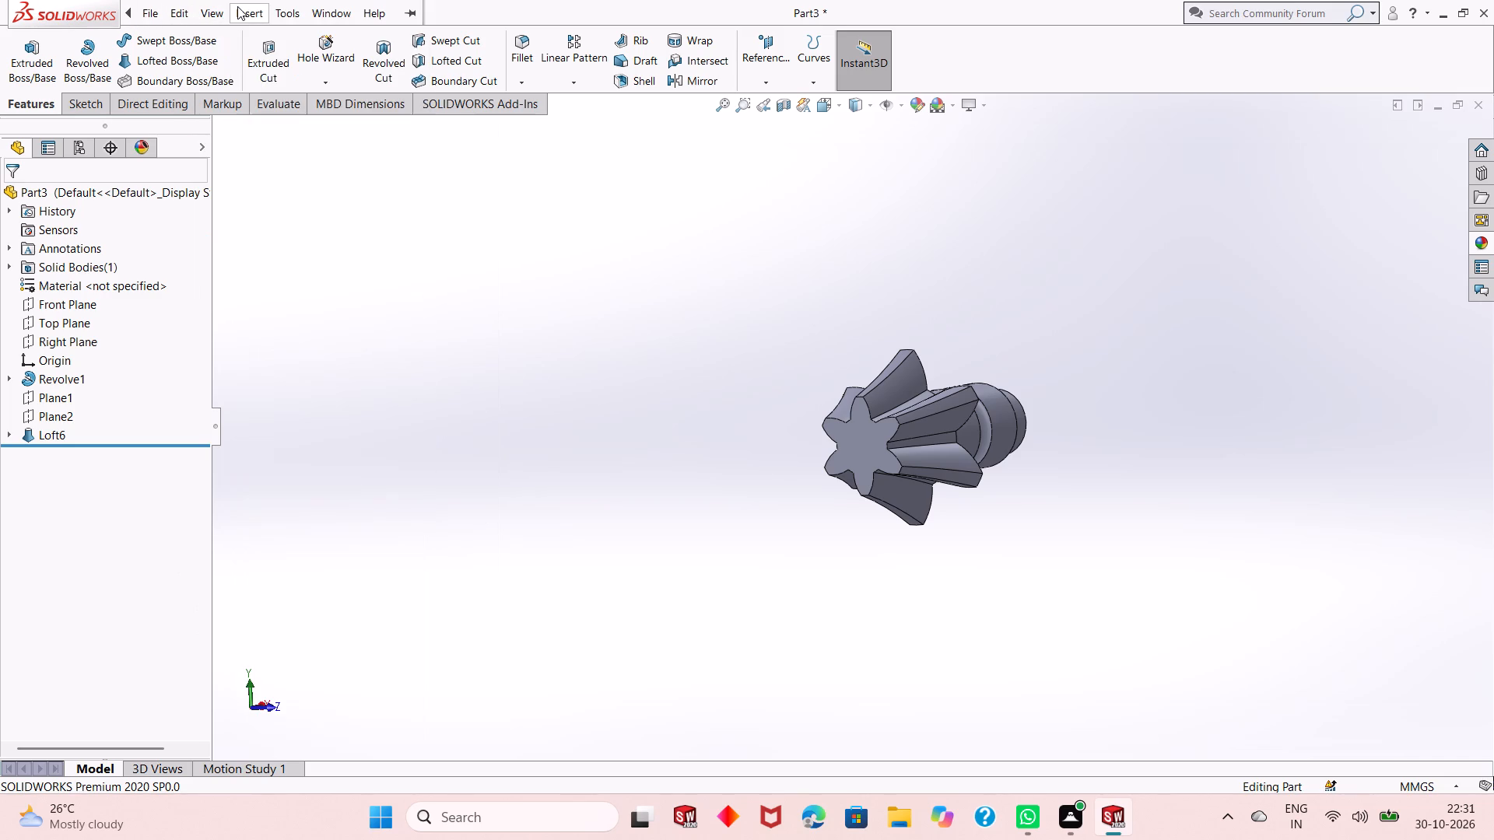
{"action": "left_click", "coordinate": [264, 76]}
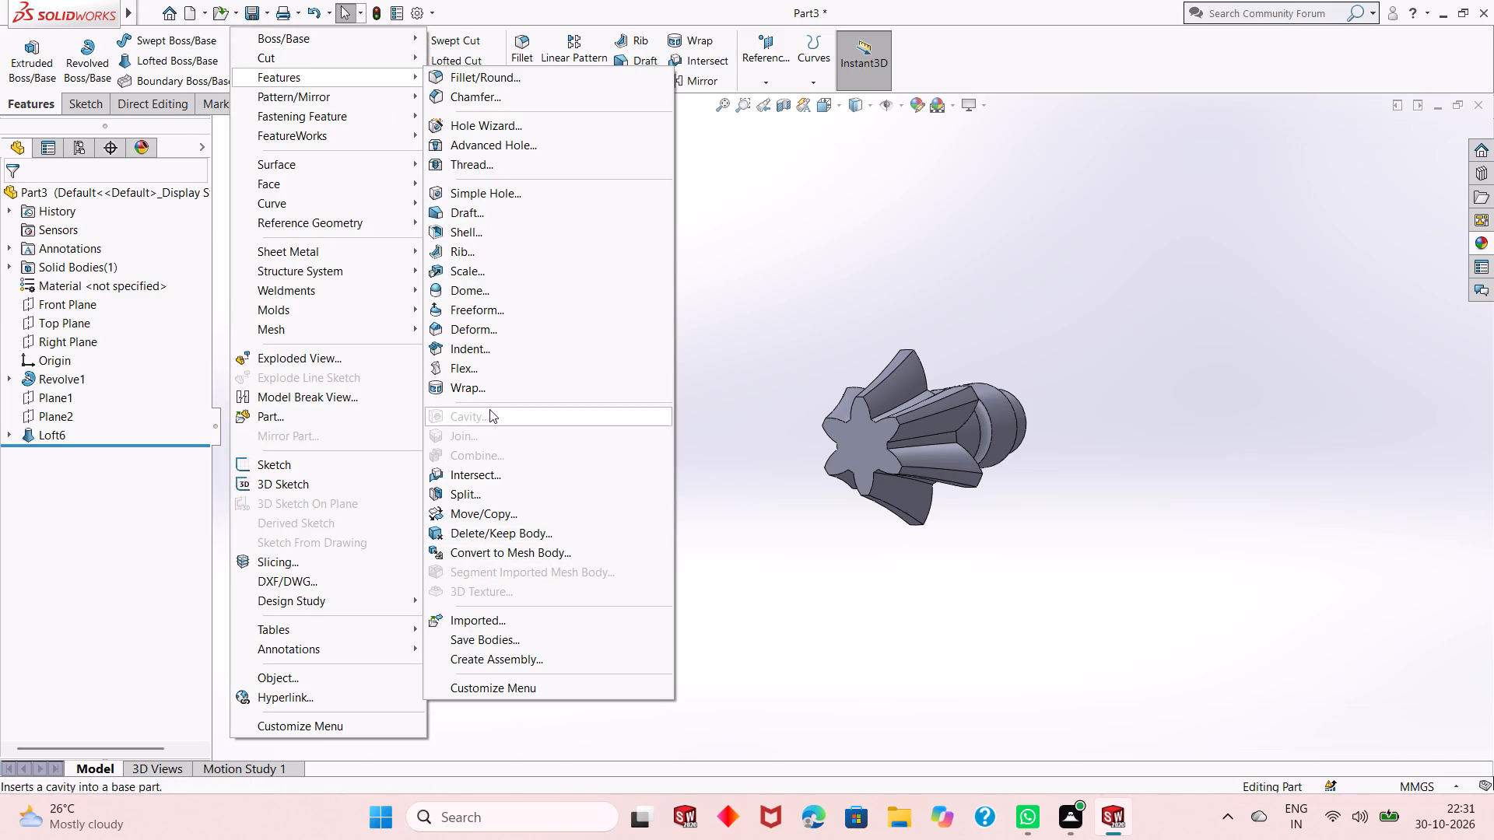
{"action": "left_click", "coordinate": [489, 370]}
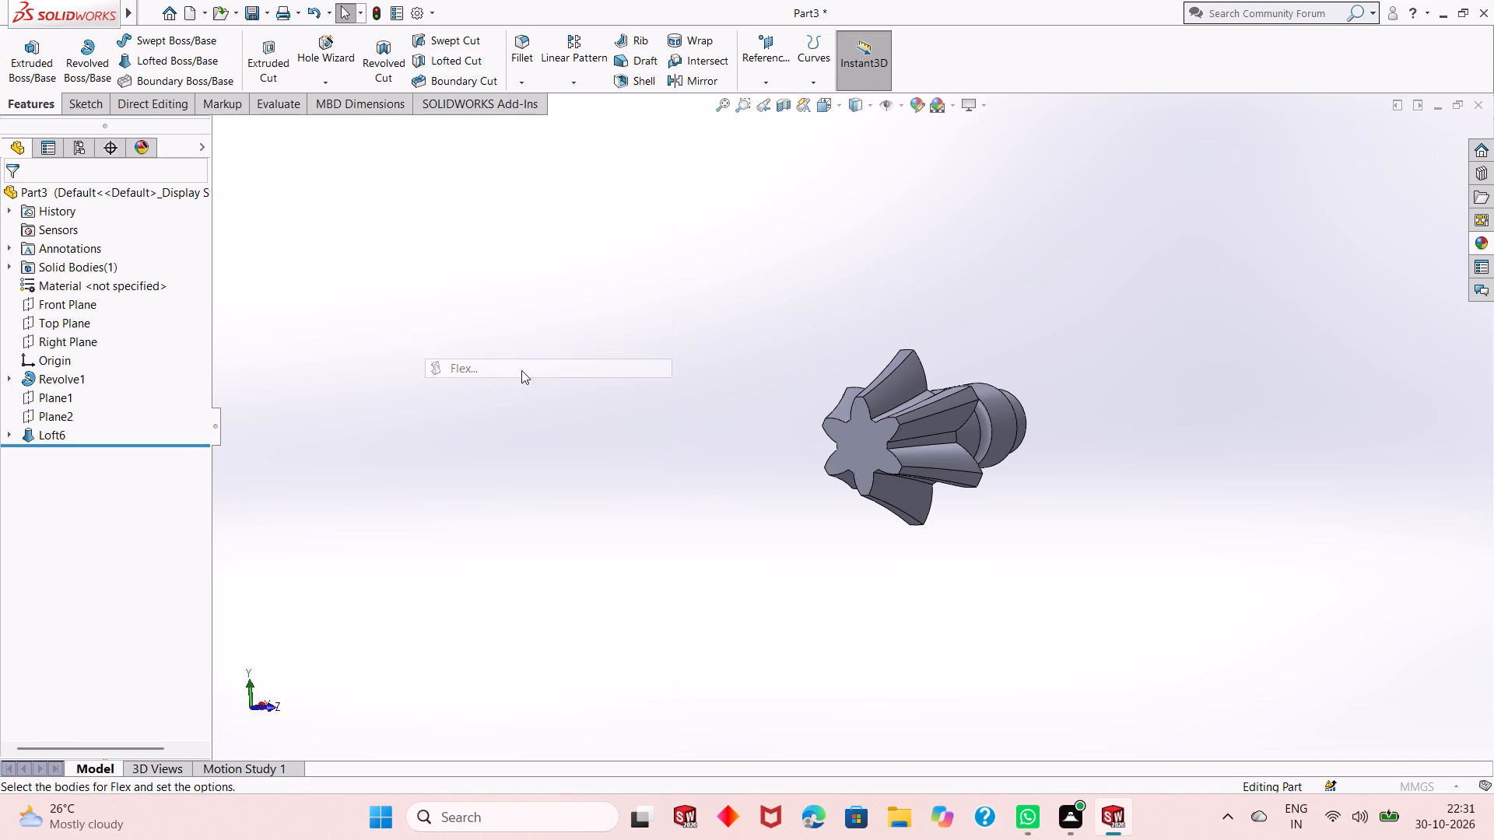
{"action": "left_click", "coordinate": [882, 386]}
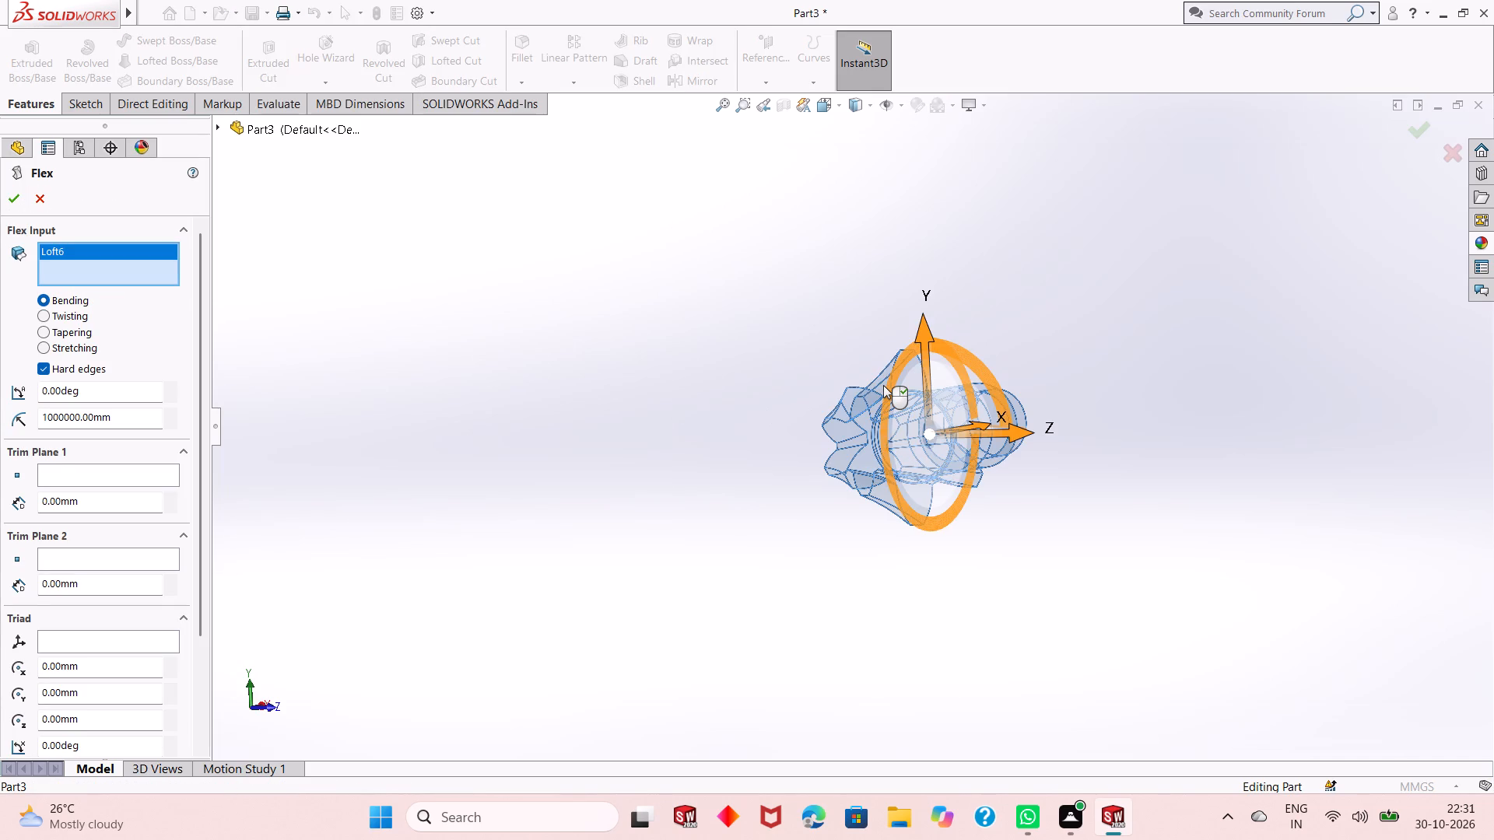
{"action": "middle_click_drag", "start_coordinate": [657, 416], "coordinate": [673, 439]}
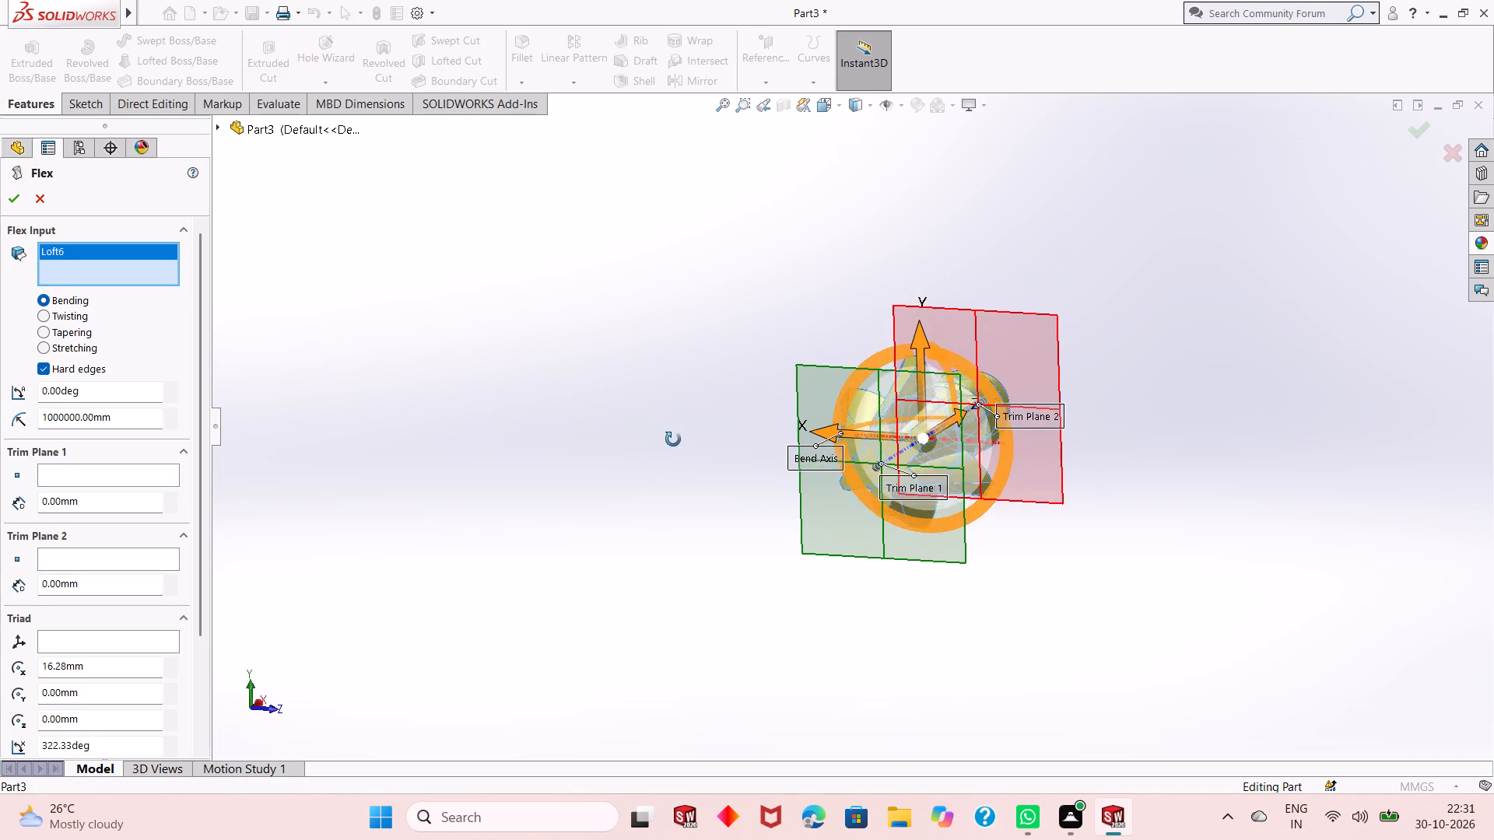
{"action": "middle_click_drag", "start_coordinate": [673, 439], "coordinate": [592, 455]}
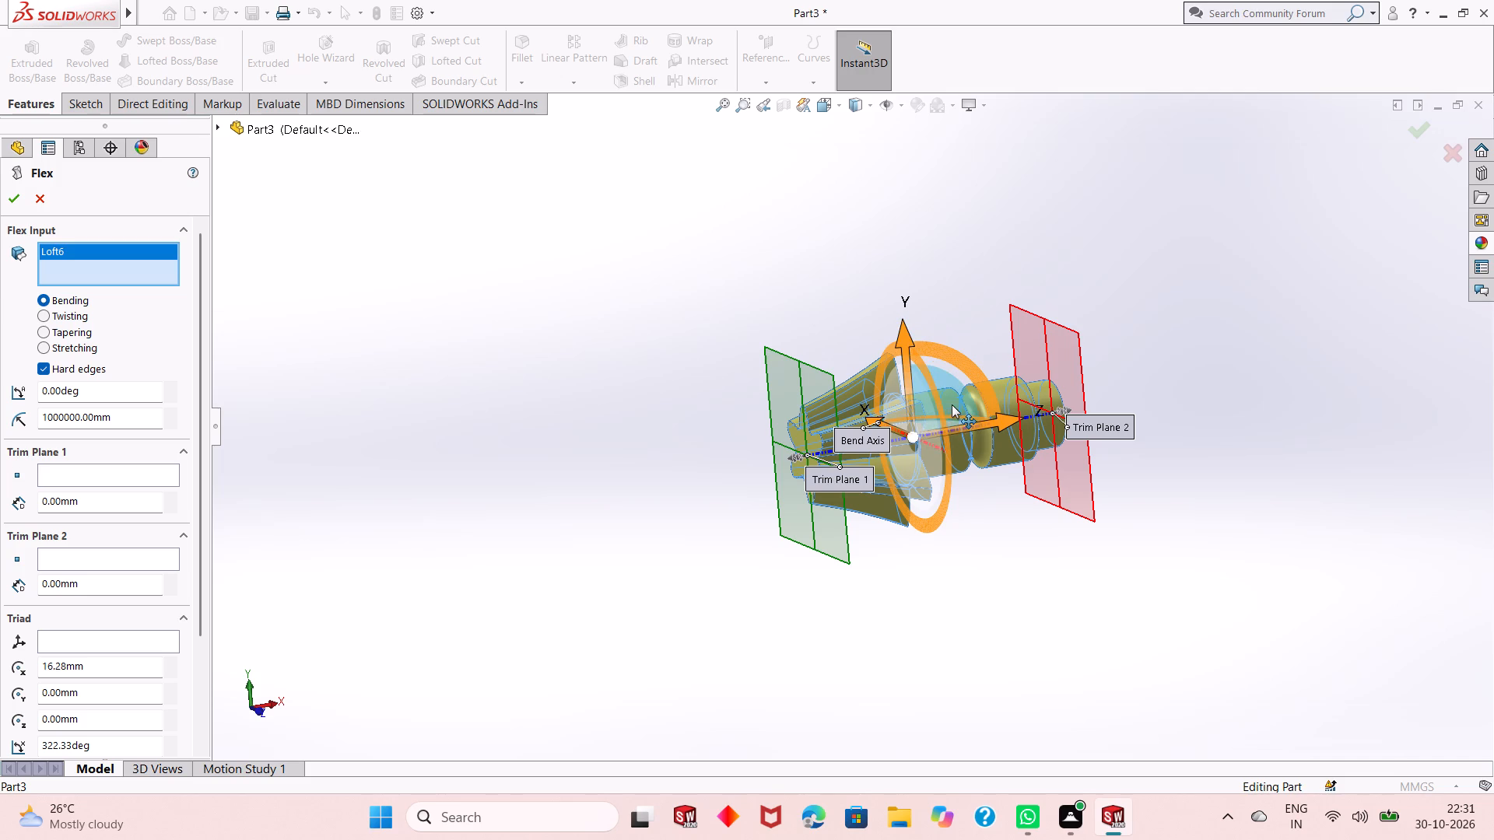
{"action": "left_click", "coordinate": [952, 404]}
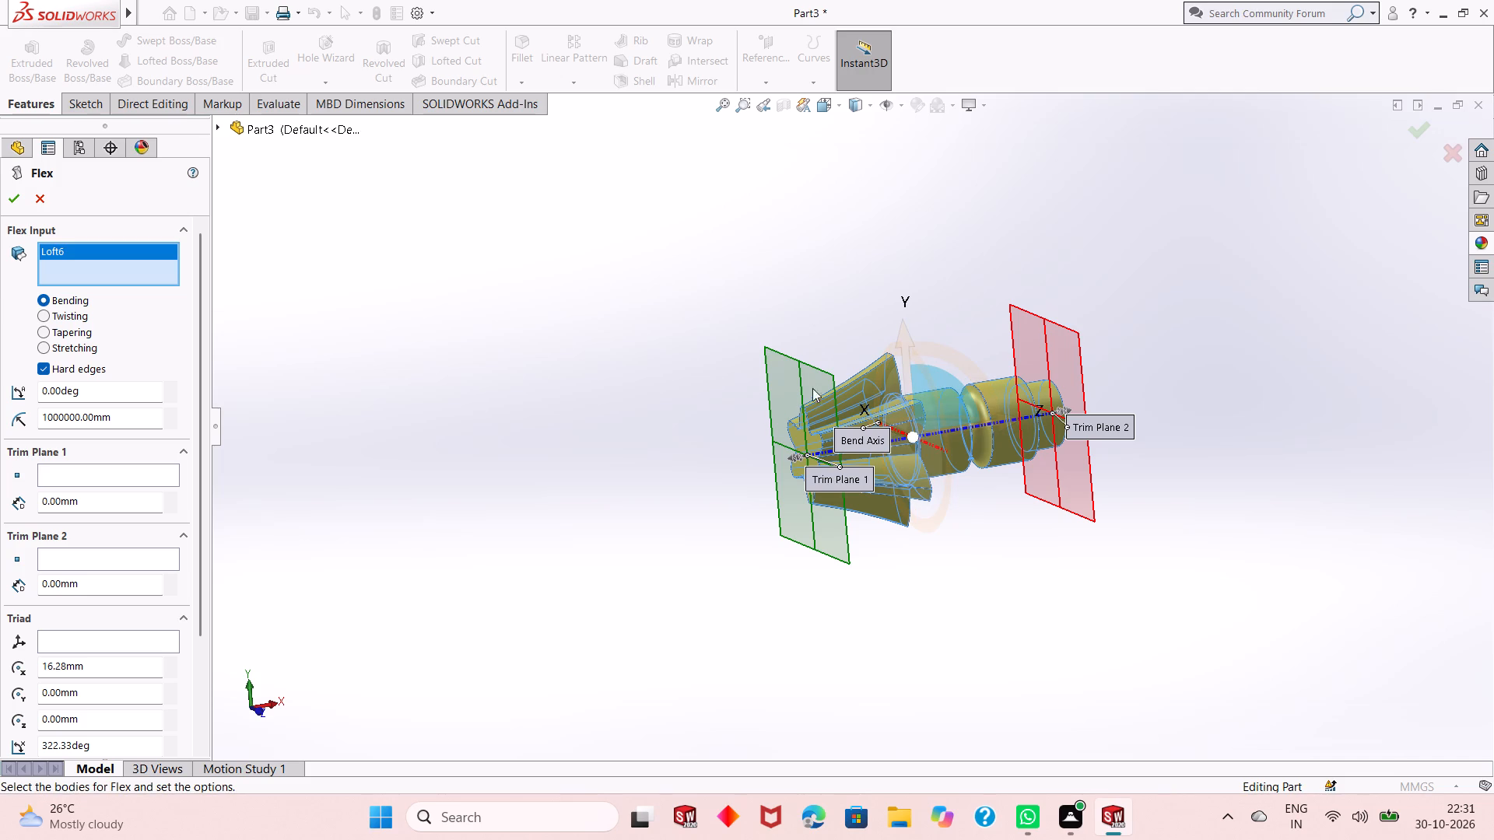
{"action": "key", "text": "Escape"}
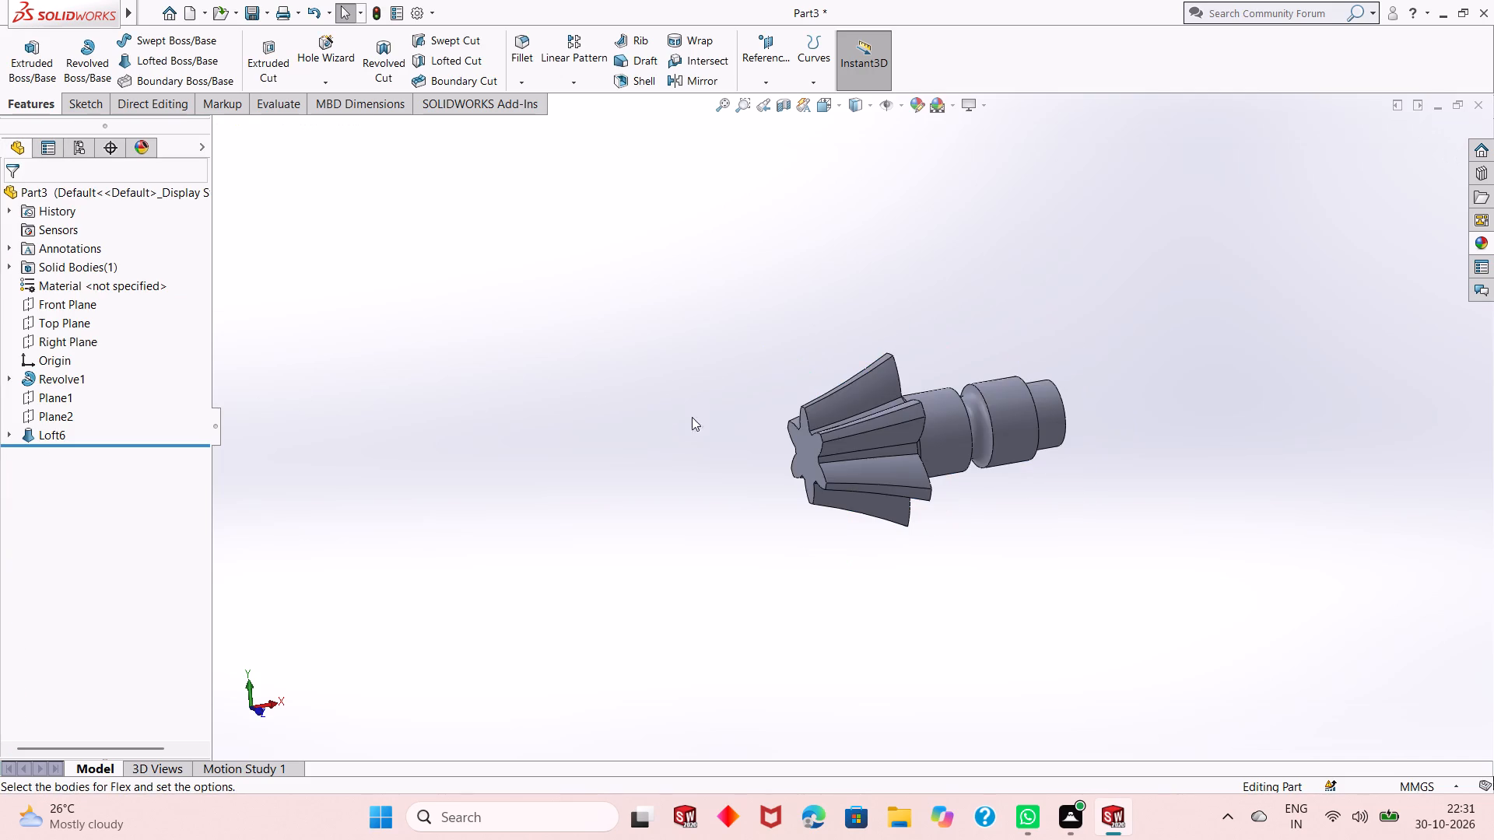
Examine the lofted teeth and their junction with the stepped cylinder from several angles.
{"action": "scroll", "coordinate": [722, 492], "scroll_direction": "up", "scroll_amount": 1}
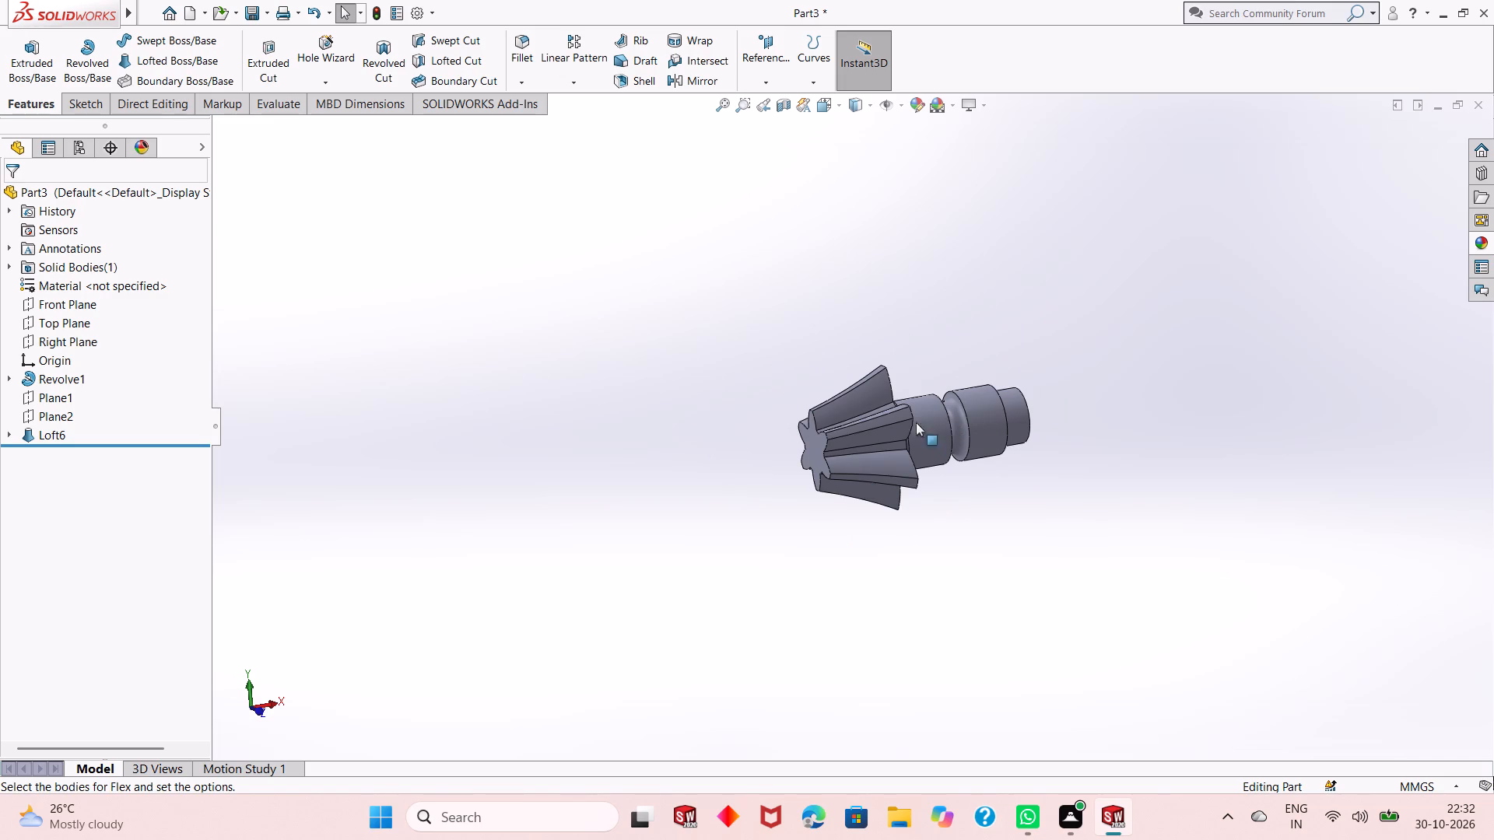
{"action": "middle_click_drag", "start_coordinate": [853, 470], "coordinate": [889, 464]}
{"action": "scroll", "coordinate": [891, 462], "scroll_direction": "down", "scroll_amount": 2}
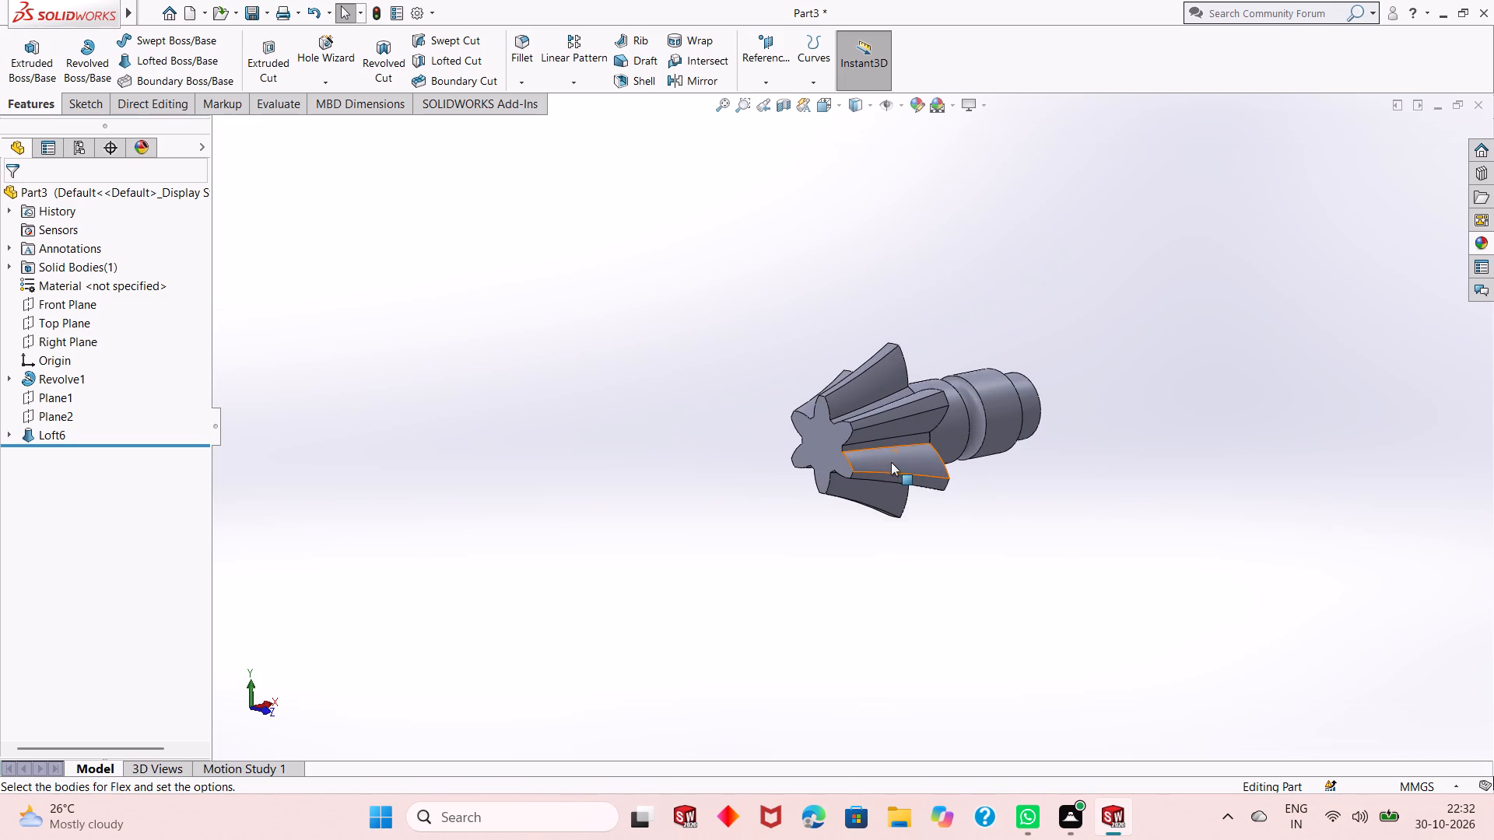
{"action": "scroll", "coordinate": [864, 391], "scroll_direction": "down", "scroll_amount": 1}
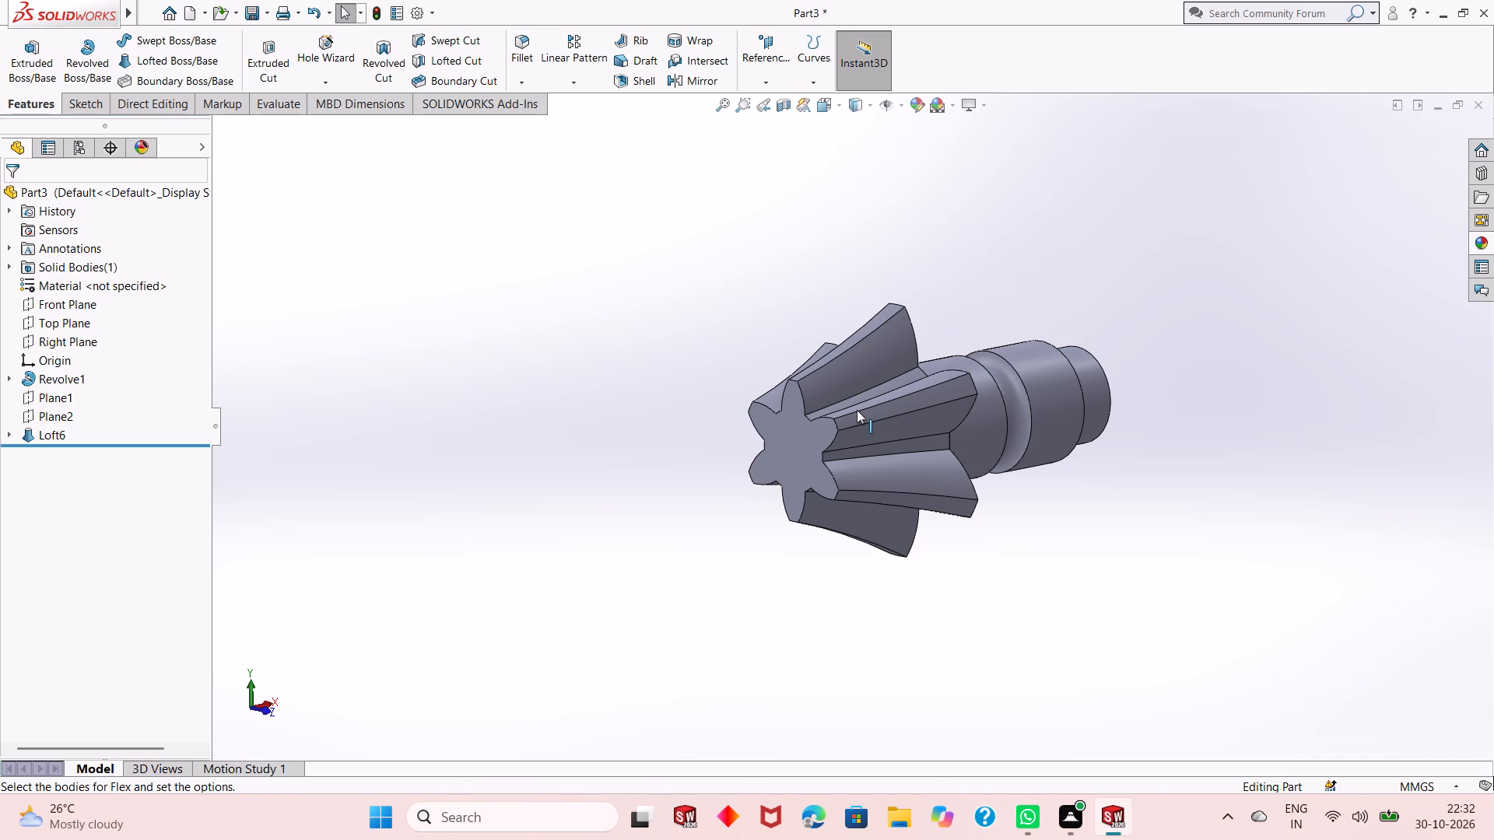
{"action": "scroll", "coordinate": [855, 412], "scroll_direction": "up", "scroll_amount": 1}
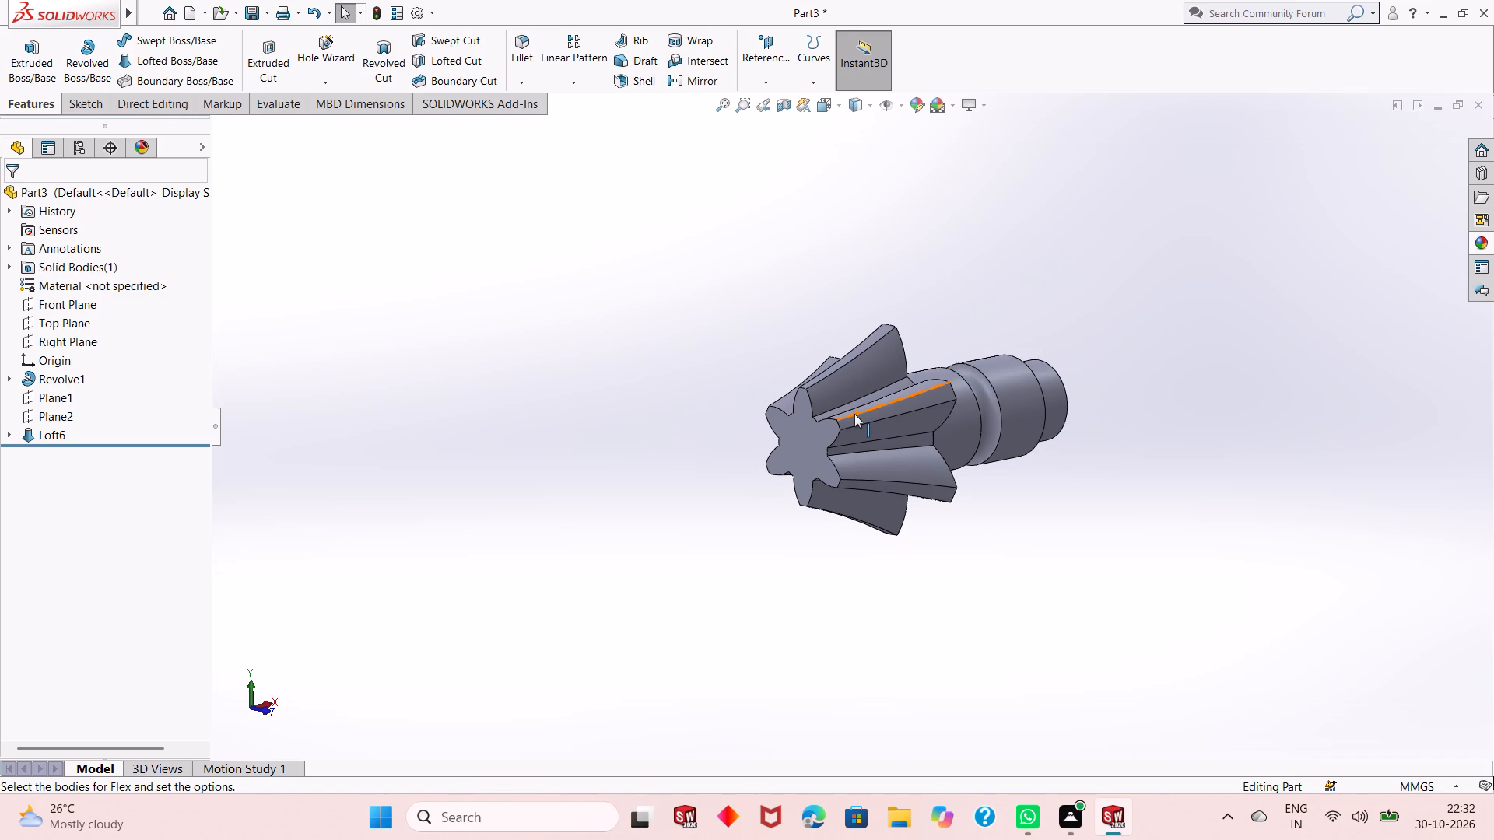
{"action": "scroll", "coordinate": [854, 415], "scroll_direction": "down", "scroll_amount": 1}
{"action": "middle_click_drag", "start_coordinate": [857, 418], "coordinate": [886, 421]}
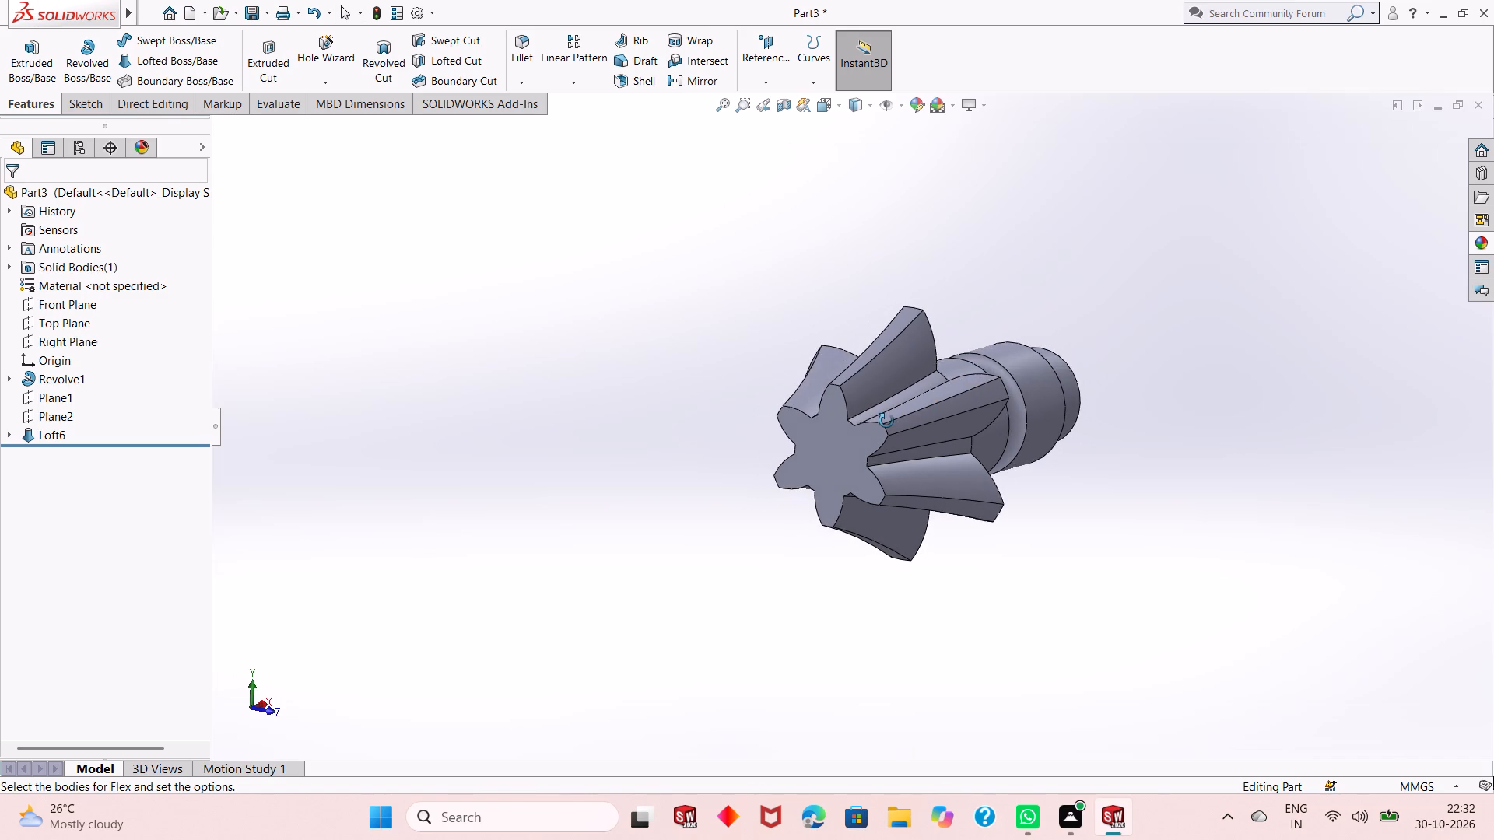
{"action": "middle_click_drag", "start_coordinate": [886, 421], "coordinate": [900, 413]}
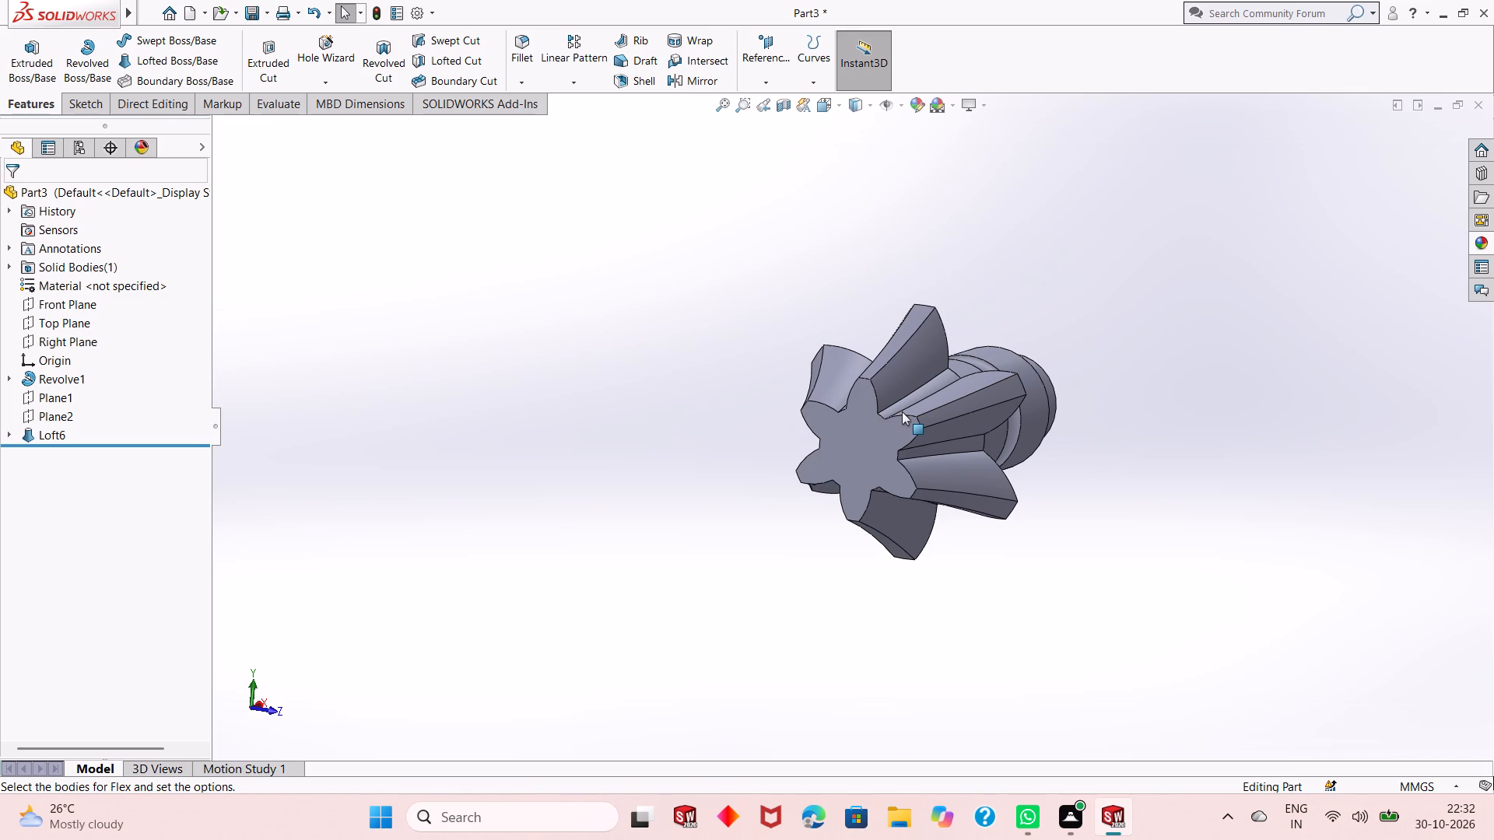
{"action": "scroll", "coordinate": [902, 411], "scroll_direction": "up", "scroll_amount": 2}
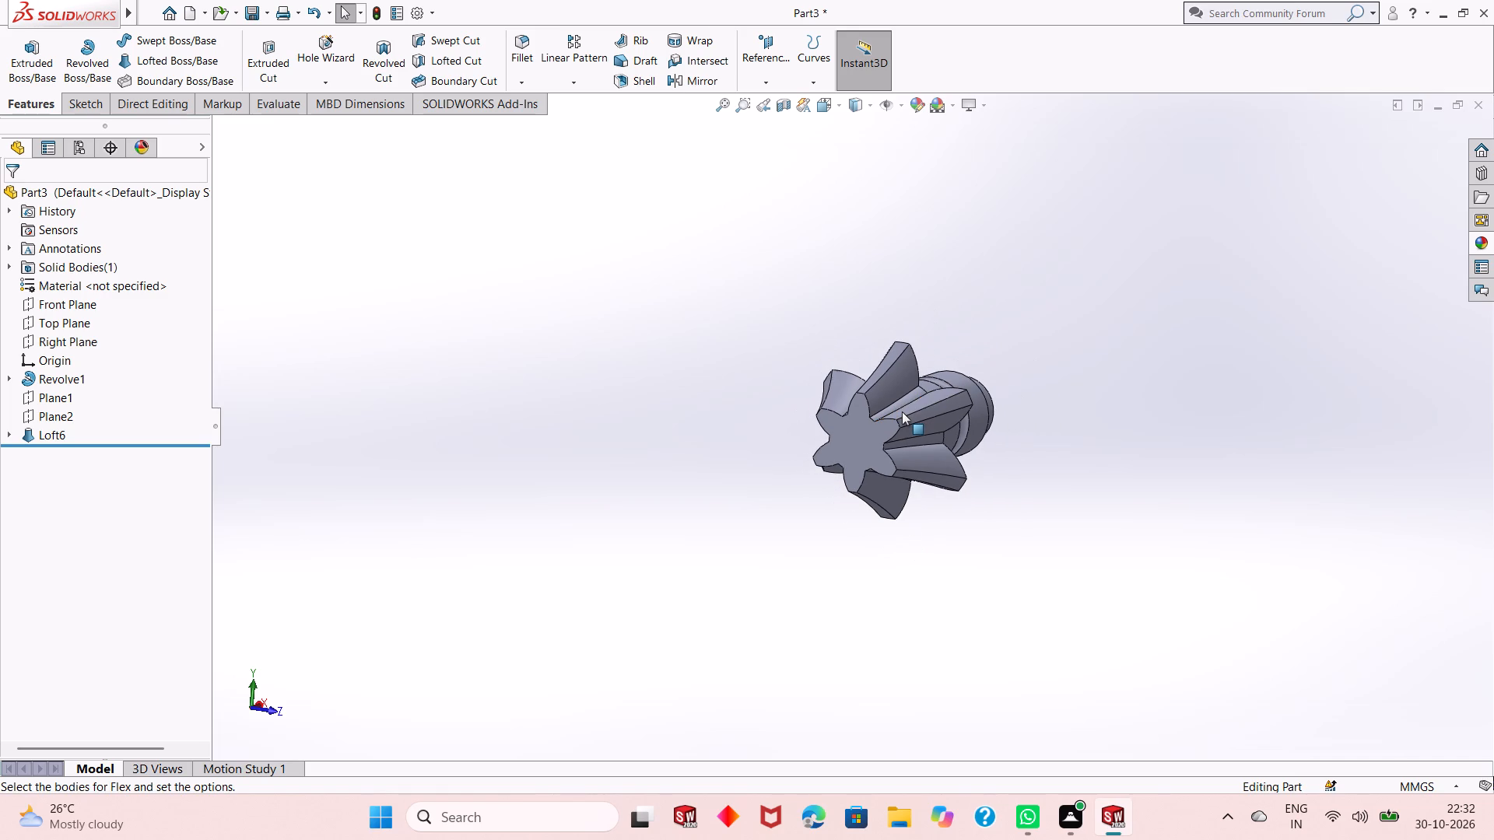
{"action": "middle_click", "coordinate": [902, 411]}
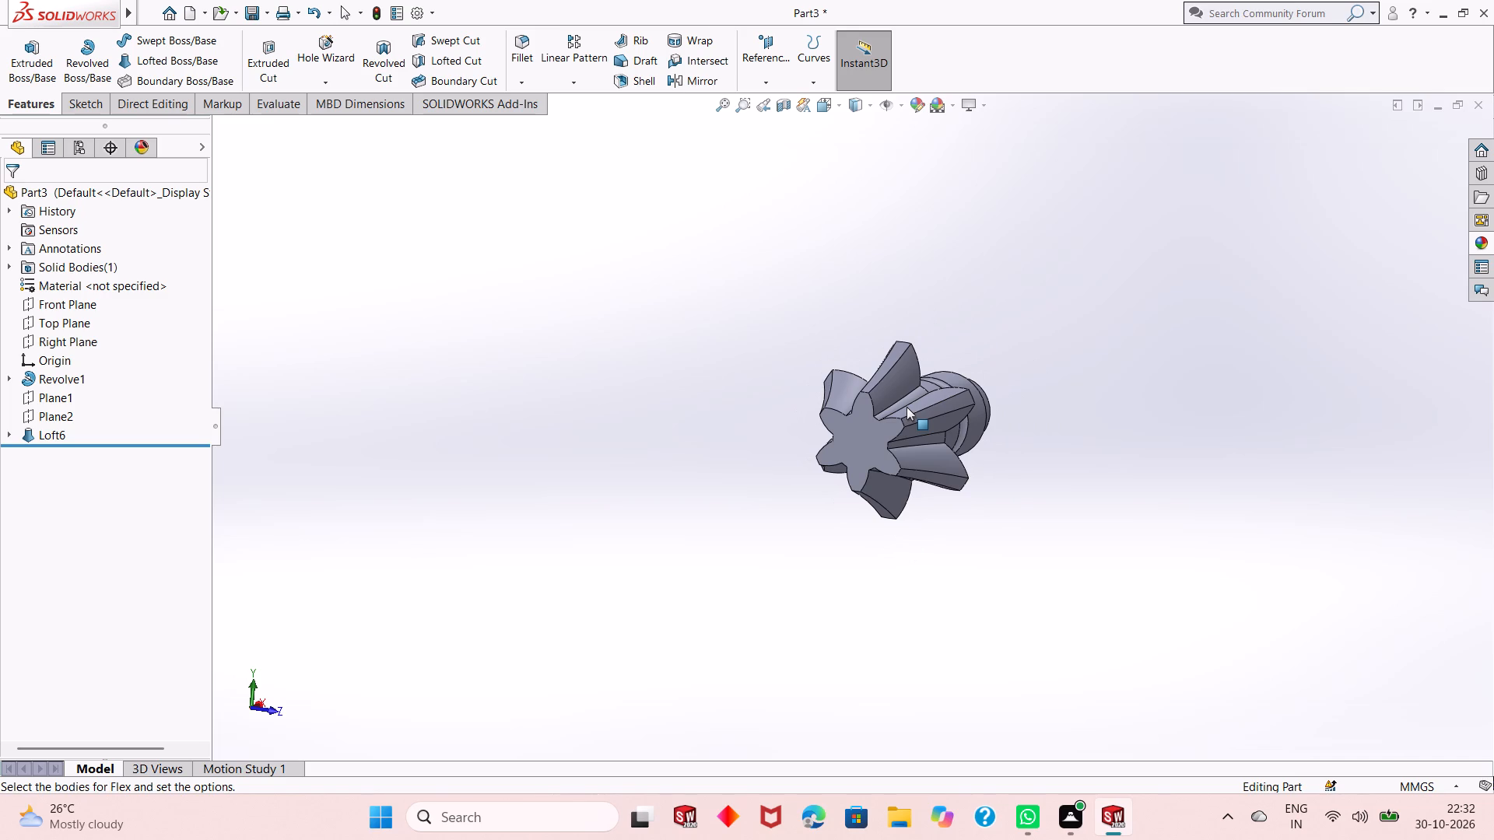
Examine the lofted six-tooth head and stepped cylinder from both ends and from the side.
{"action": "scroll", "coordinate": [907, 418], "scroll_direction": "up", "scroll_amount": 1}
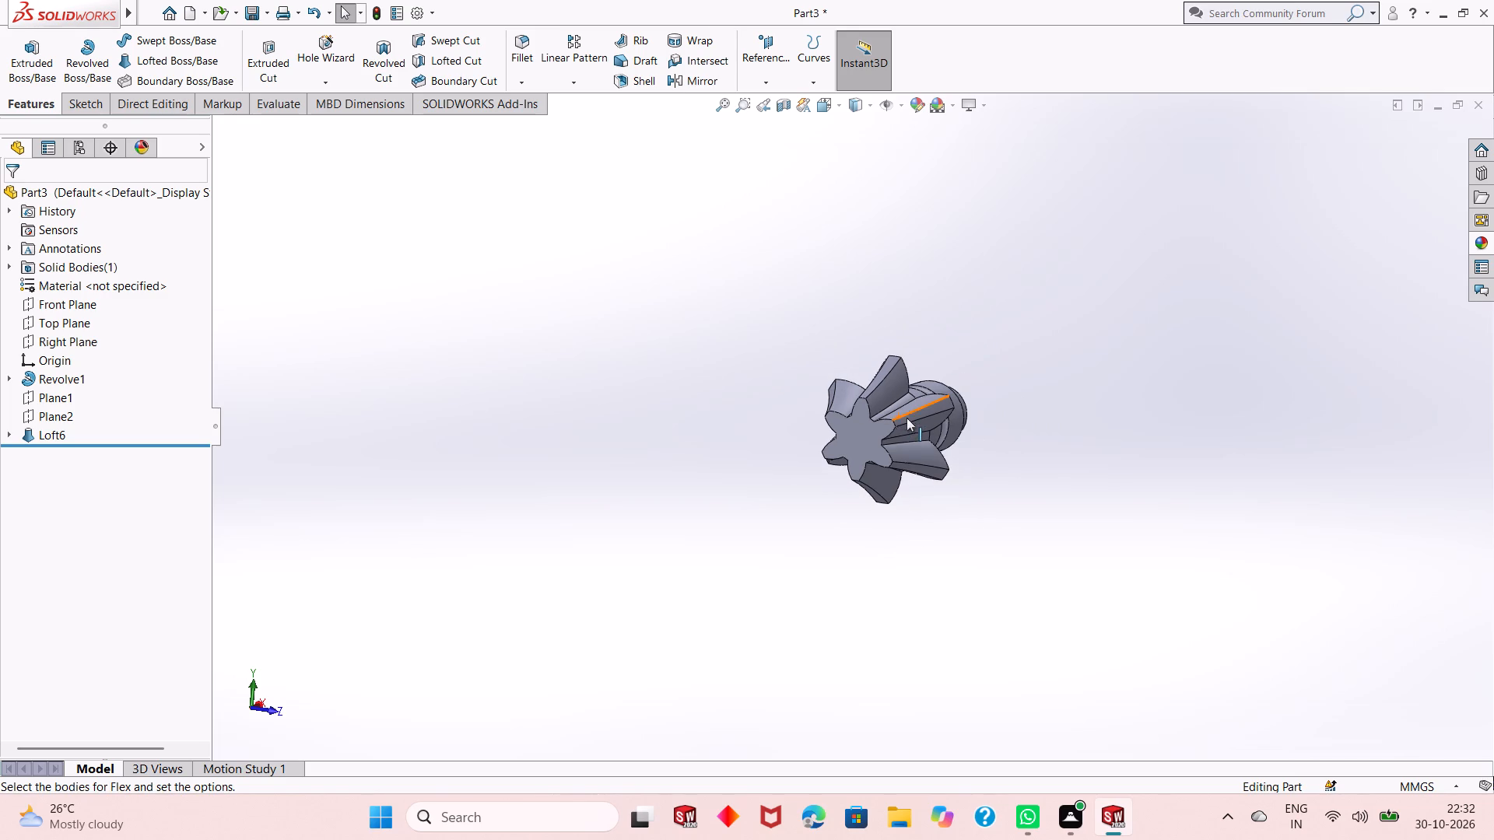
{"action": "middle_click_drag", "start_coordinate": [907, 429], "coordinate": [649, 510]}
{"action": "scroll", "coordinate": [952, 384], "scroll_direction": "down", "scroll_amount": 2}
{"action": "scroll", "coordinate": [850, 456], "scroll_direction": "down", "scroll_amount": 2}
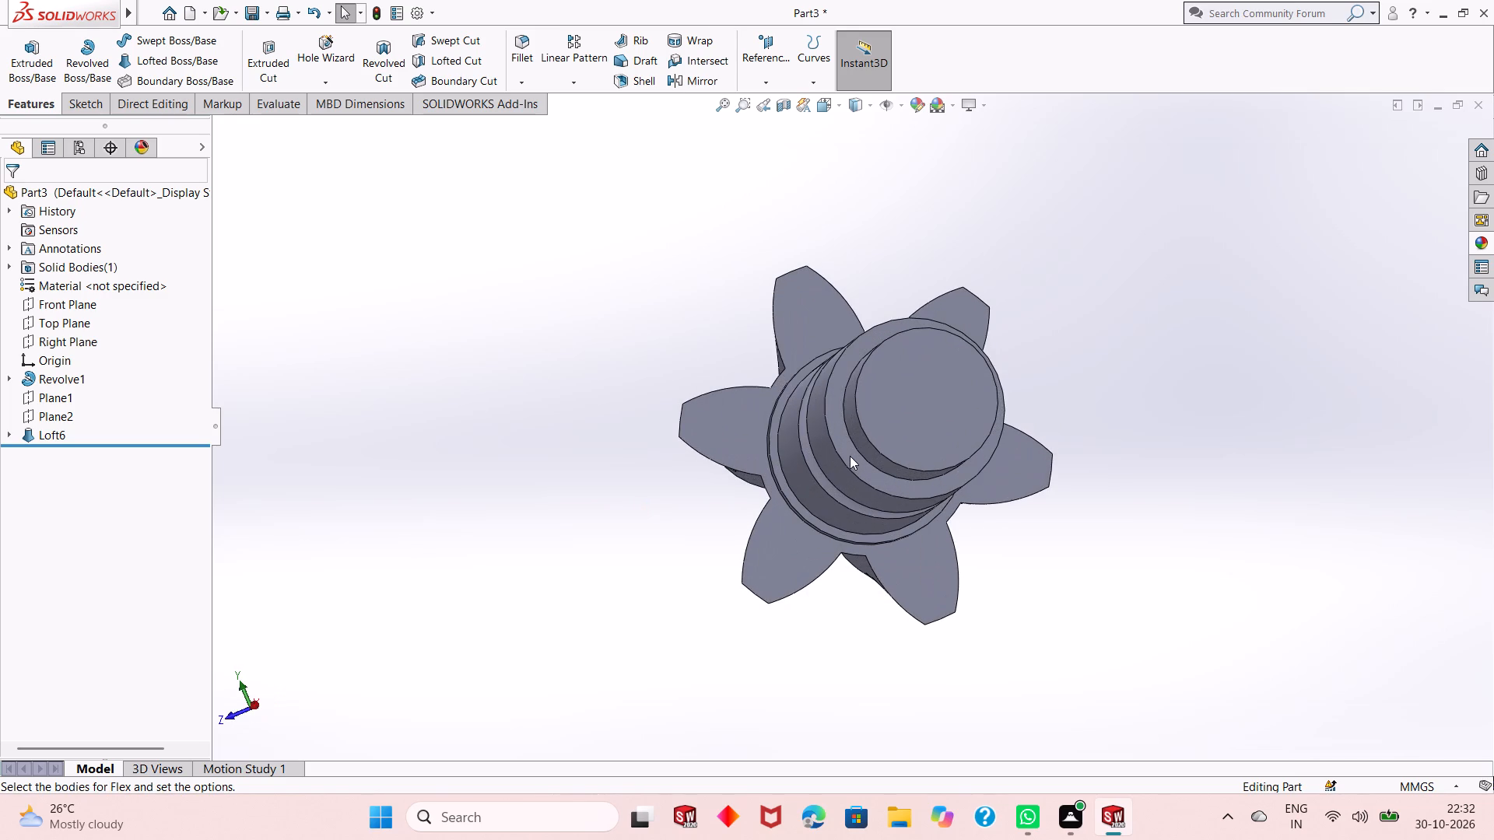
{"action": "scroll", "coordinate": [850, 456], "scroll_direction": "down", "scroll_amount": 1}
{"action": "scroll", "coordinate": [833, 467], "scroll_direction": "up", "scroll_amount": 2}
{"action": "middle_click_drag", "start_coordinate": [829, 470], "coordinate": [1001, 448]}
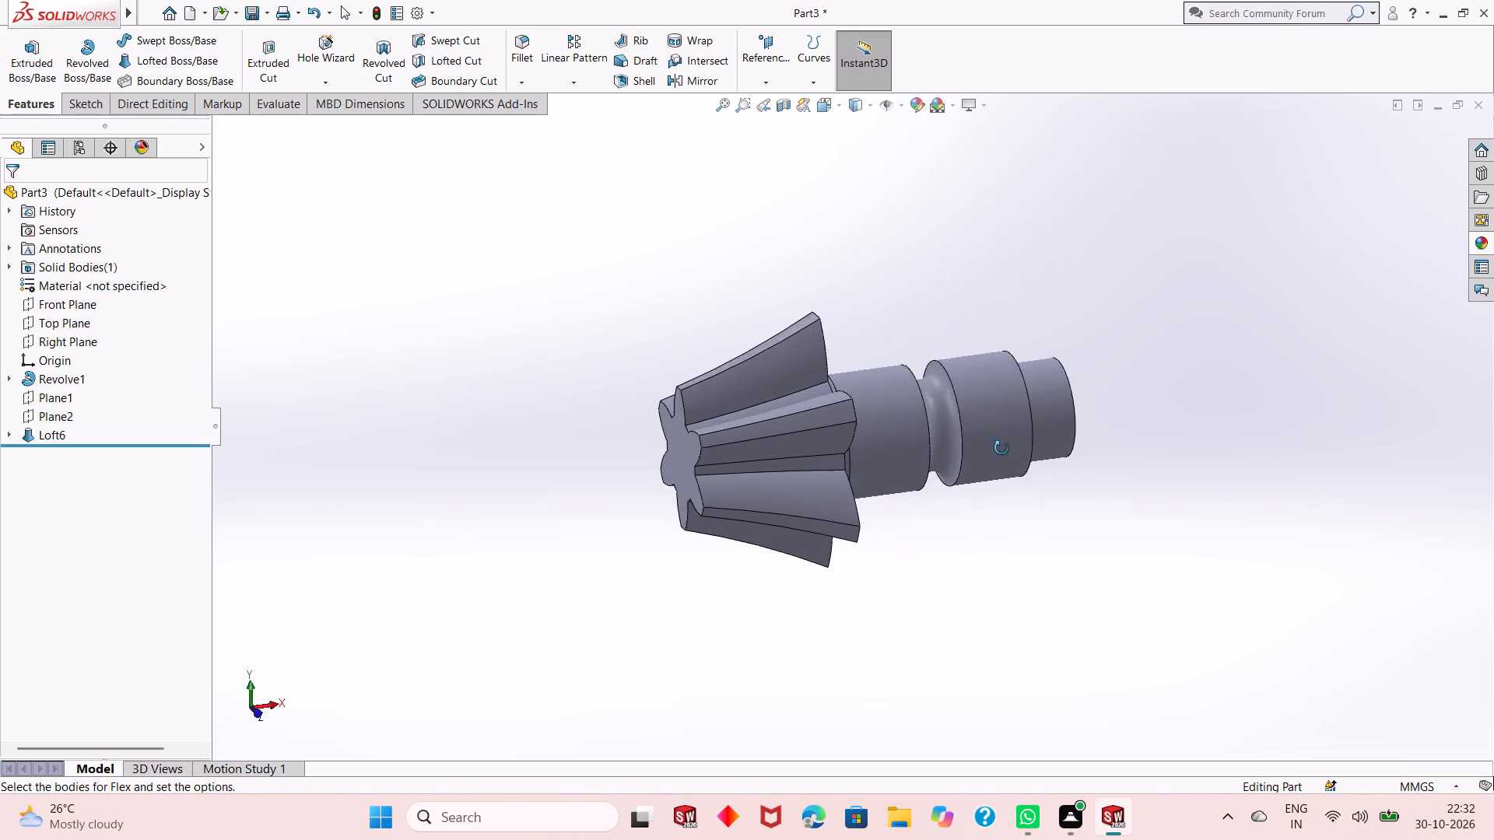
{"action": "middle_click_drag", "start_coordinate": [1001, 448], "coordinate": [1057, 419]}
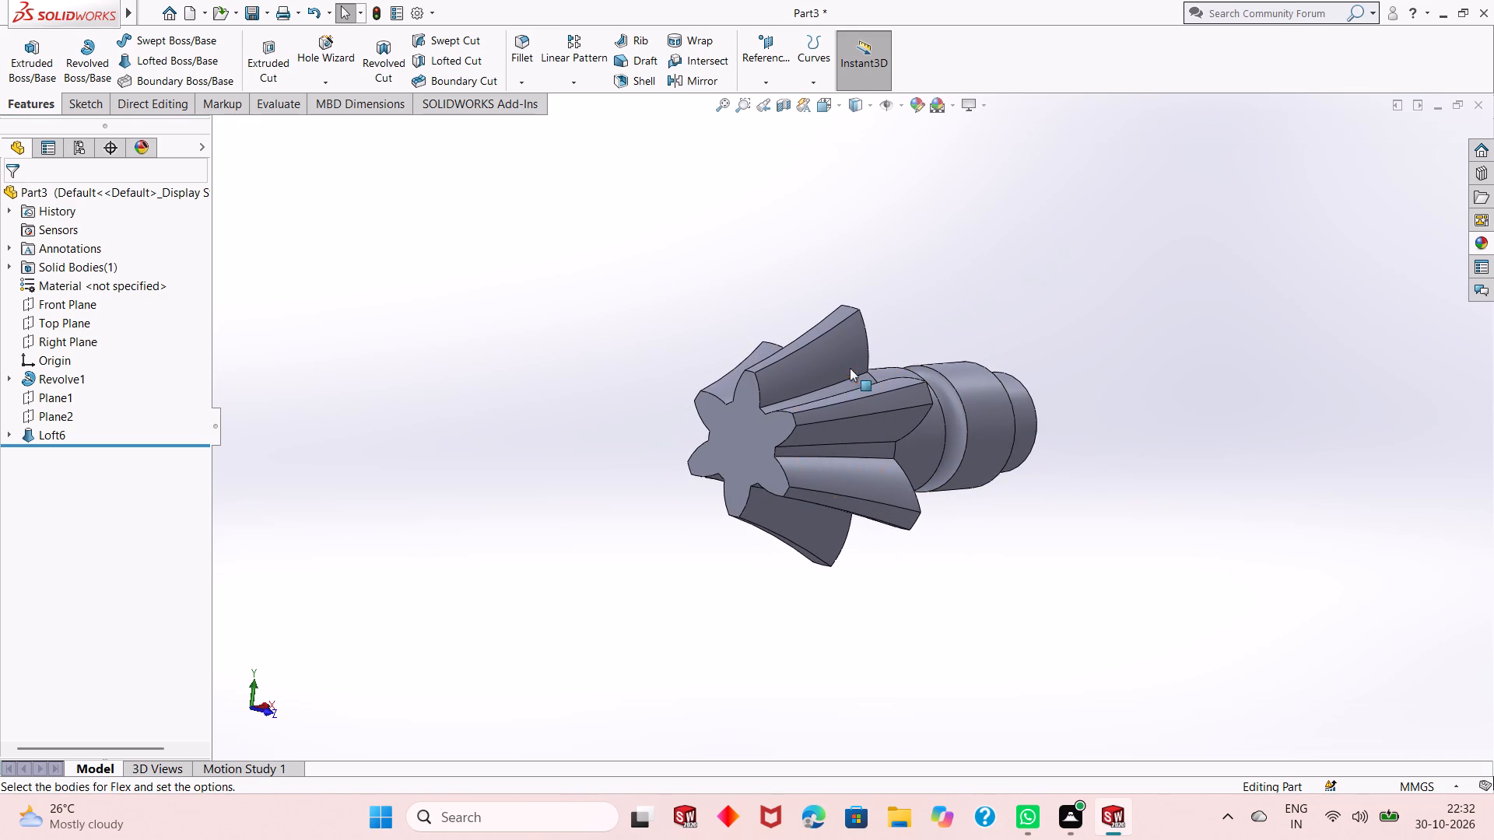
{"action": "scroll", "coordinate": [827, 398], "scroll_direction": "down", "scroll_amount": 2}
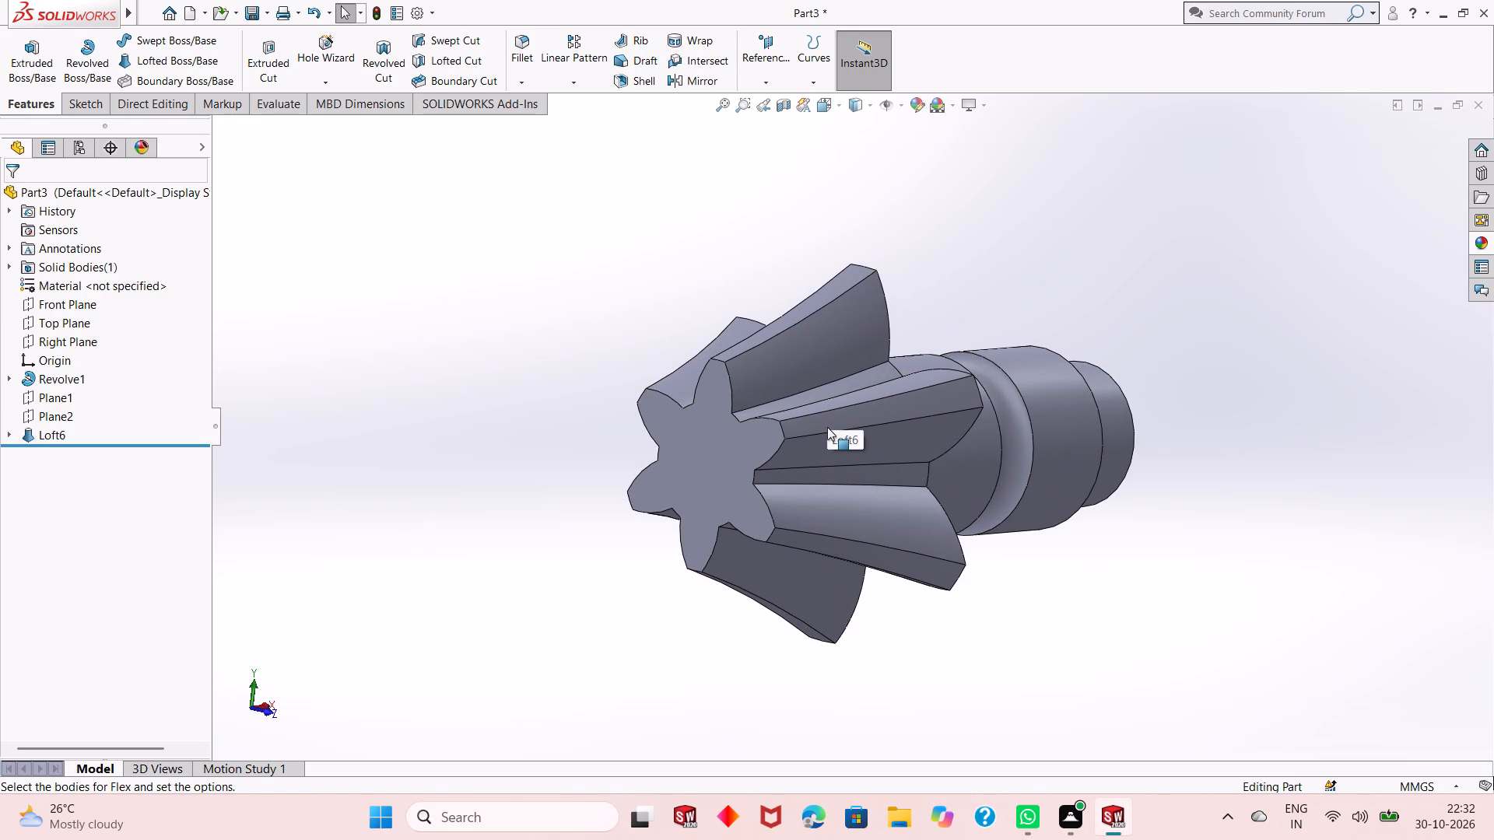
{"action": "scroll", "coordinate": [826, 427], "scroll_direction": "down", "scroll_amount": 2}
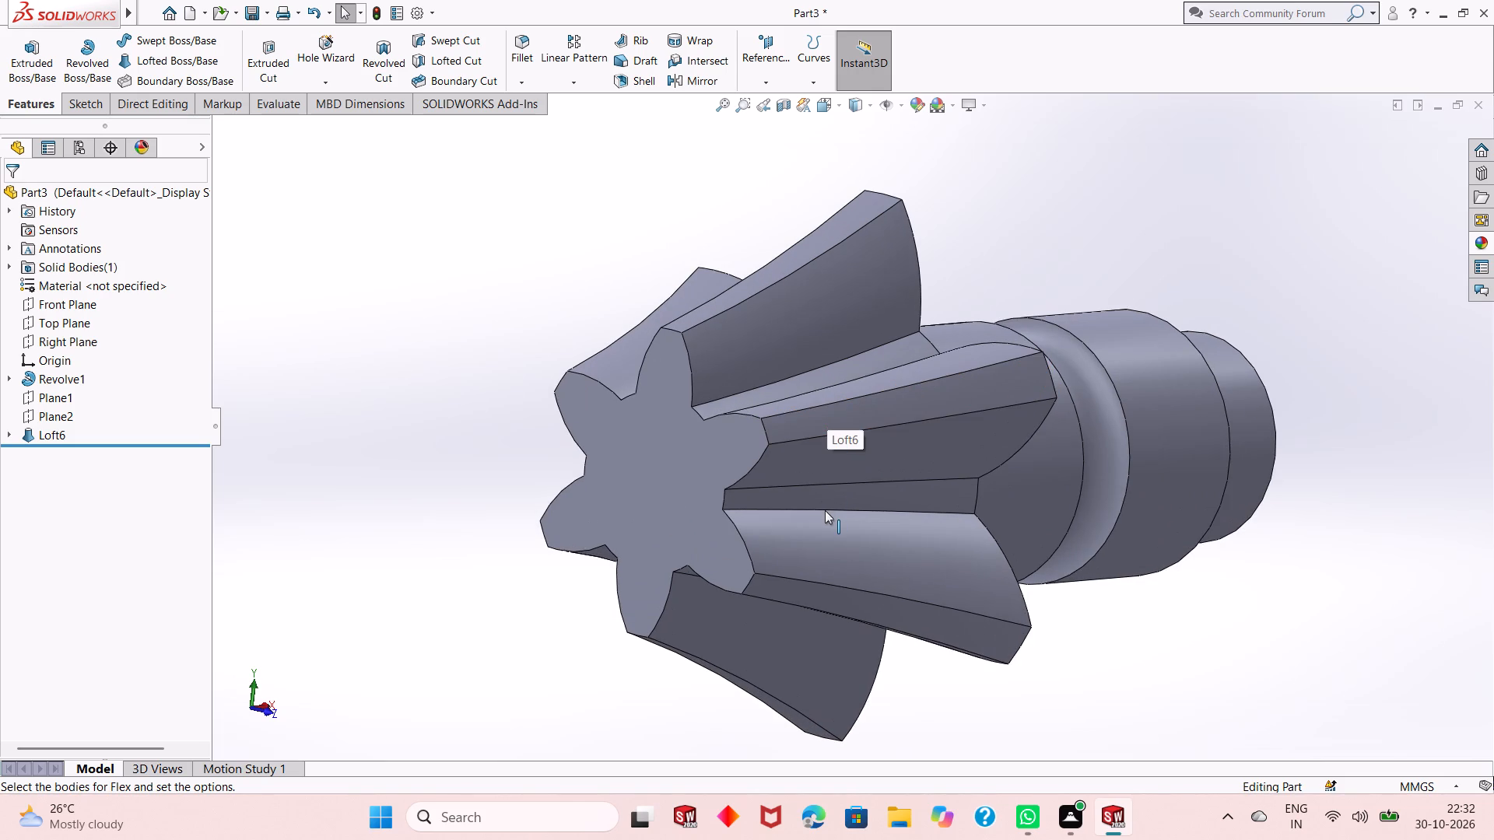
{"action": "scroll", "coordinate": [791, 398], "scroll_direction": "up", "scroll_amount": 2}
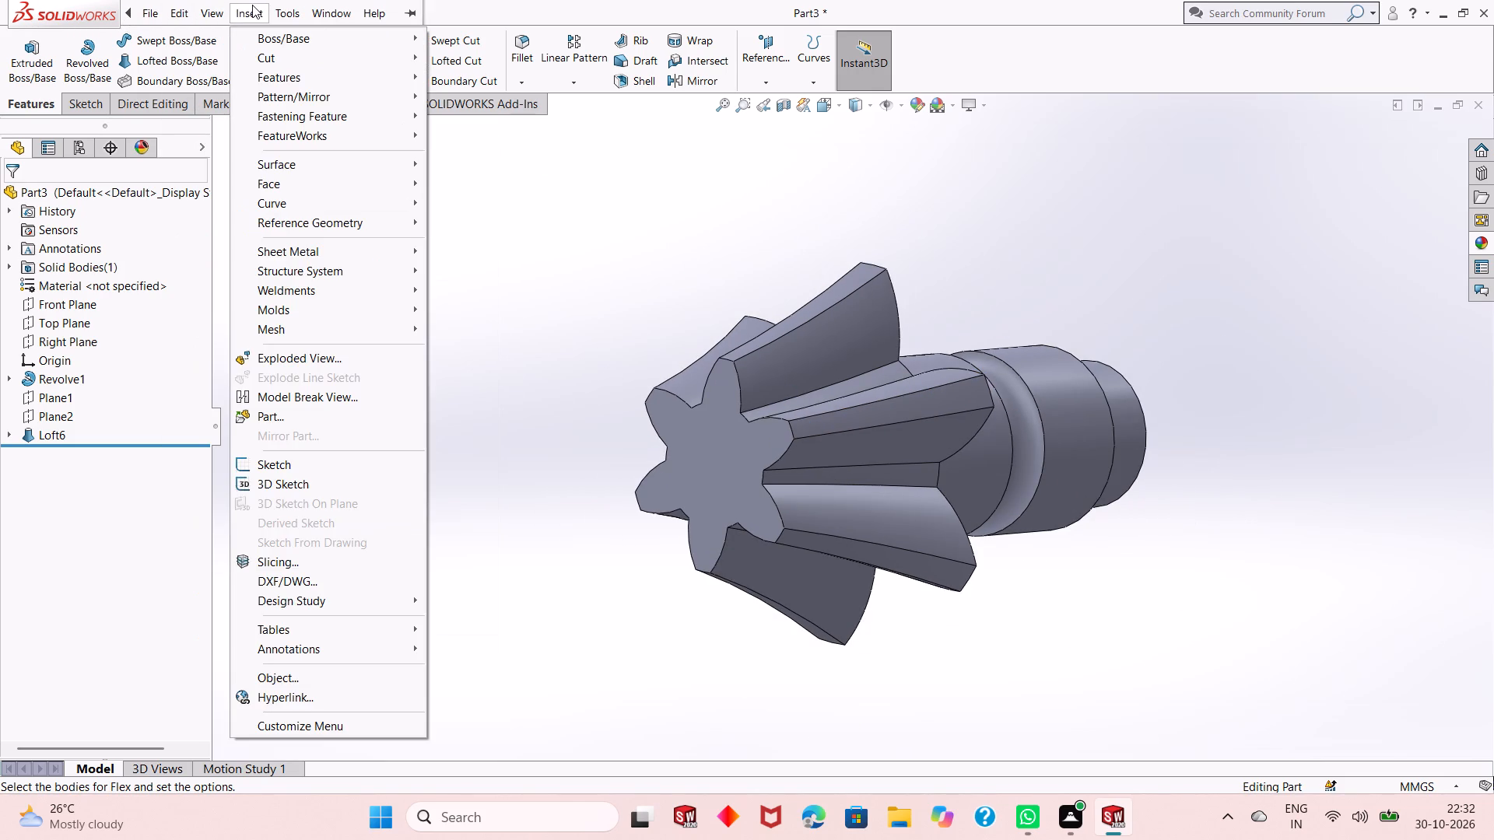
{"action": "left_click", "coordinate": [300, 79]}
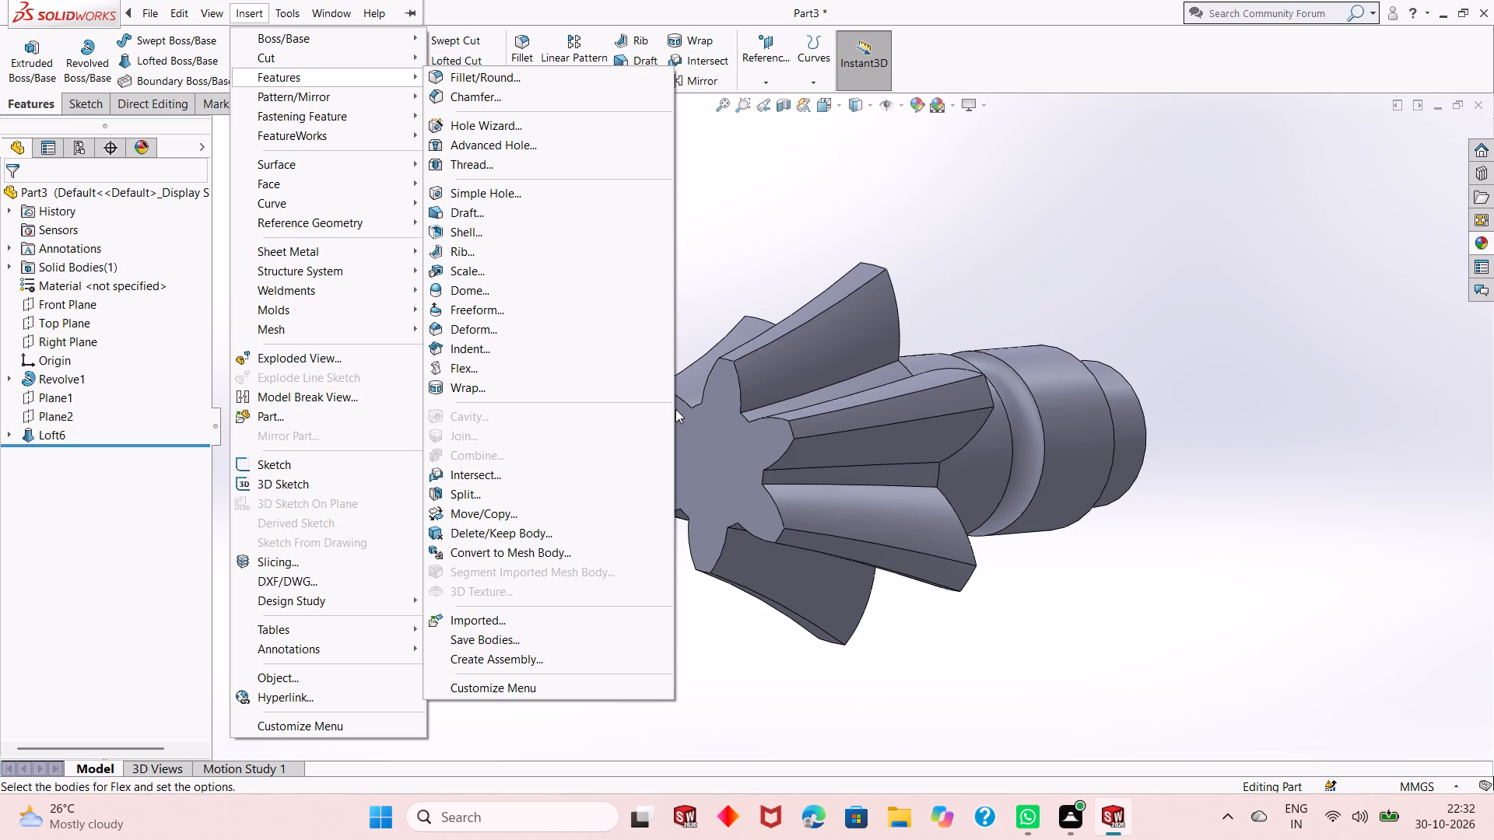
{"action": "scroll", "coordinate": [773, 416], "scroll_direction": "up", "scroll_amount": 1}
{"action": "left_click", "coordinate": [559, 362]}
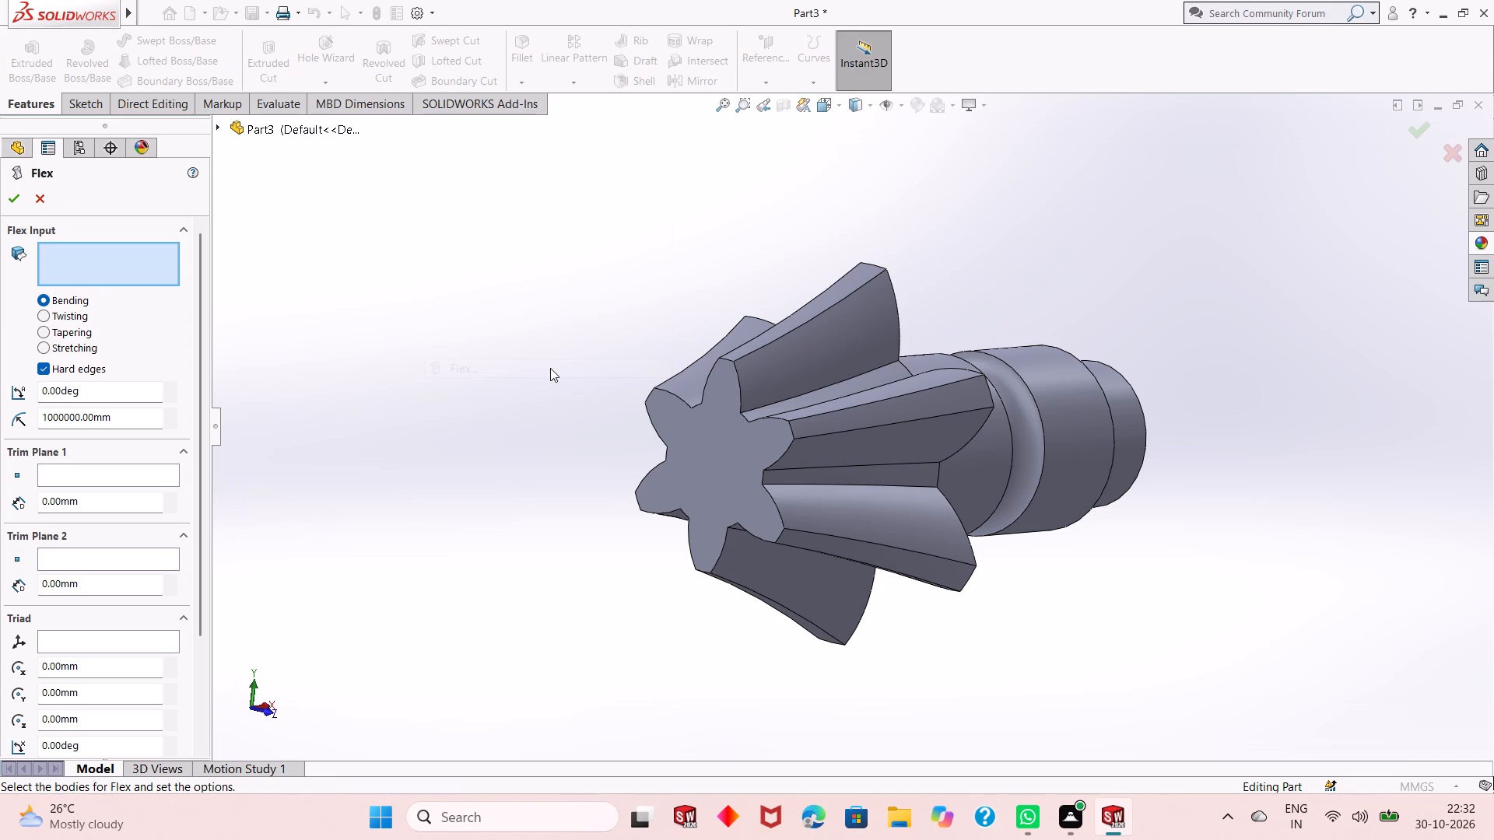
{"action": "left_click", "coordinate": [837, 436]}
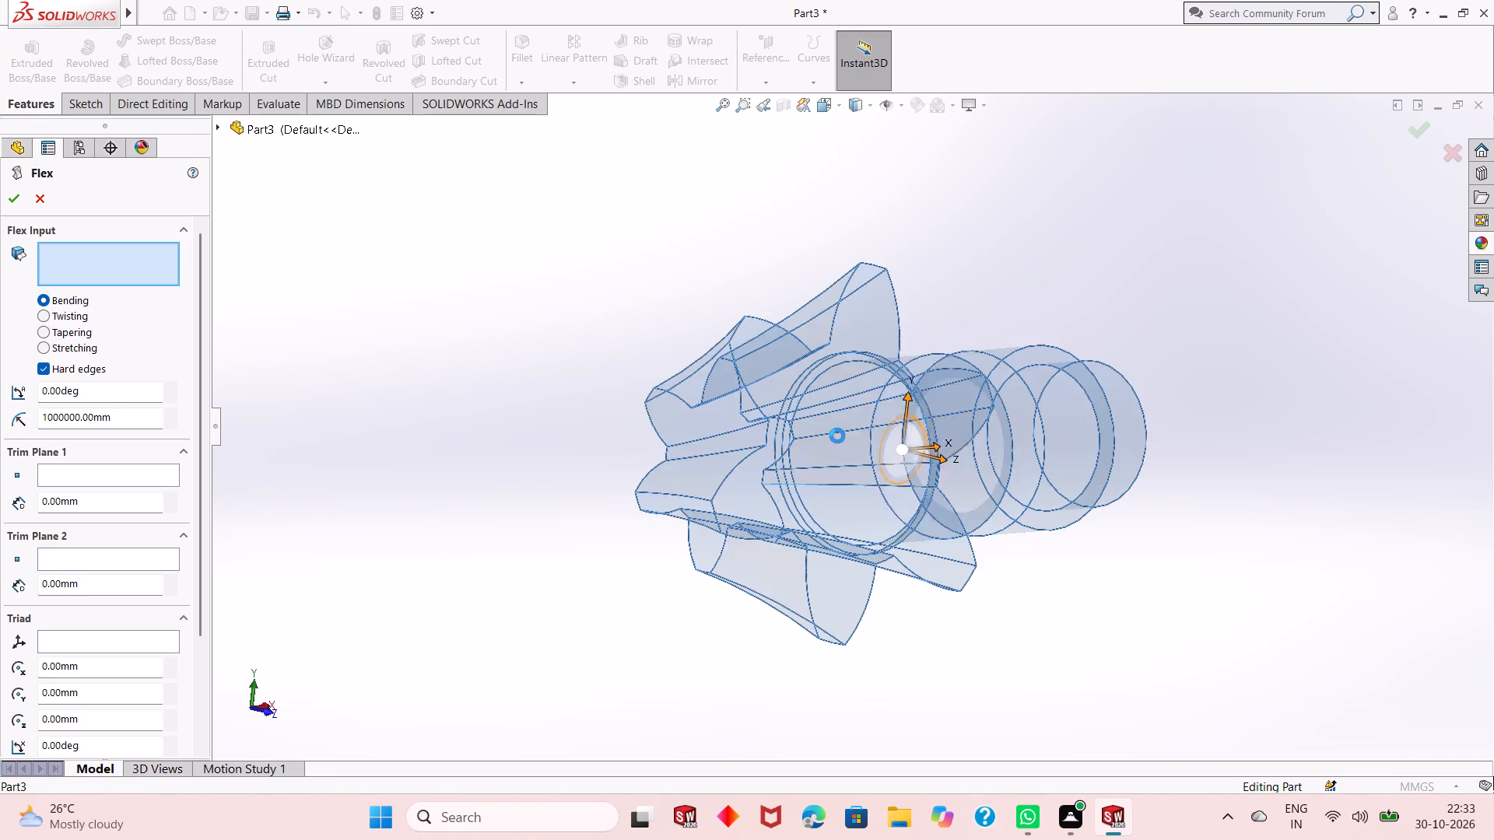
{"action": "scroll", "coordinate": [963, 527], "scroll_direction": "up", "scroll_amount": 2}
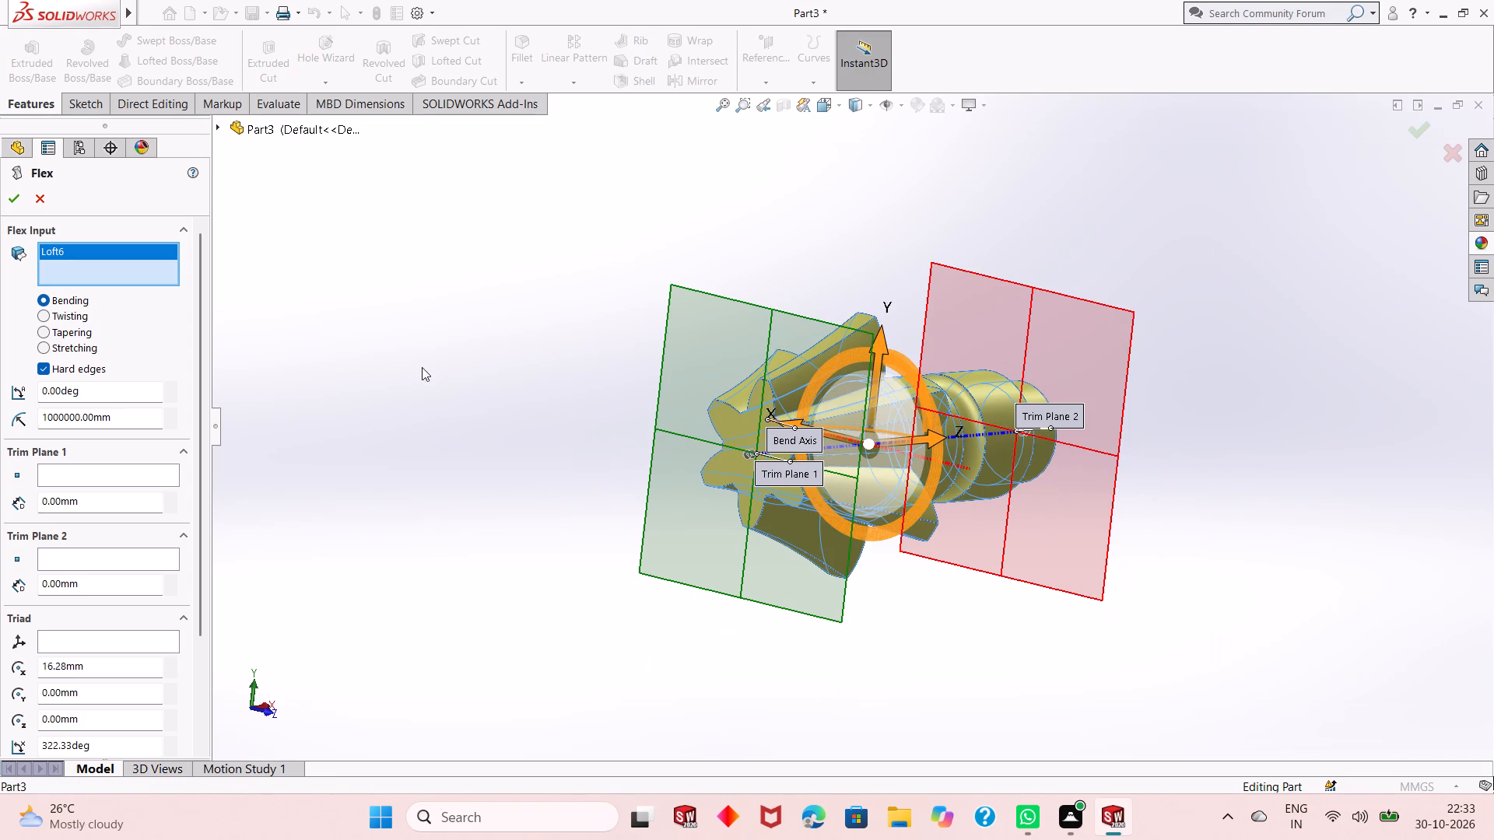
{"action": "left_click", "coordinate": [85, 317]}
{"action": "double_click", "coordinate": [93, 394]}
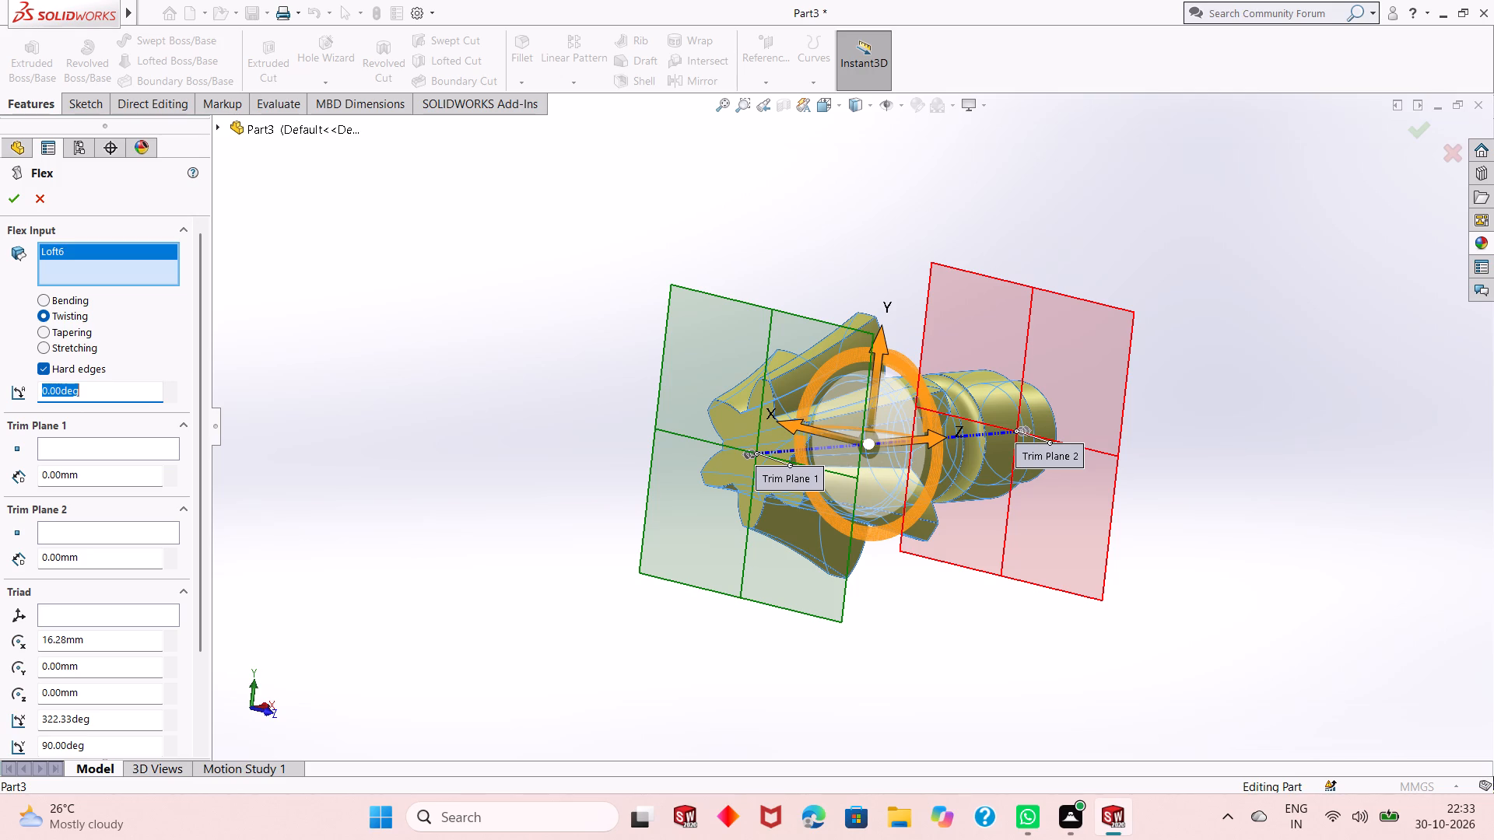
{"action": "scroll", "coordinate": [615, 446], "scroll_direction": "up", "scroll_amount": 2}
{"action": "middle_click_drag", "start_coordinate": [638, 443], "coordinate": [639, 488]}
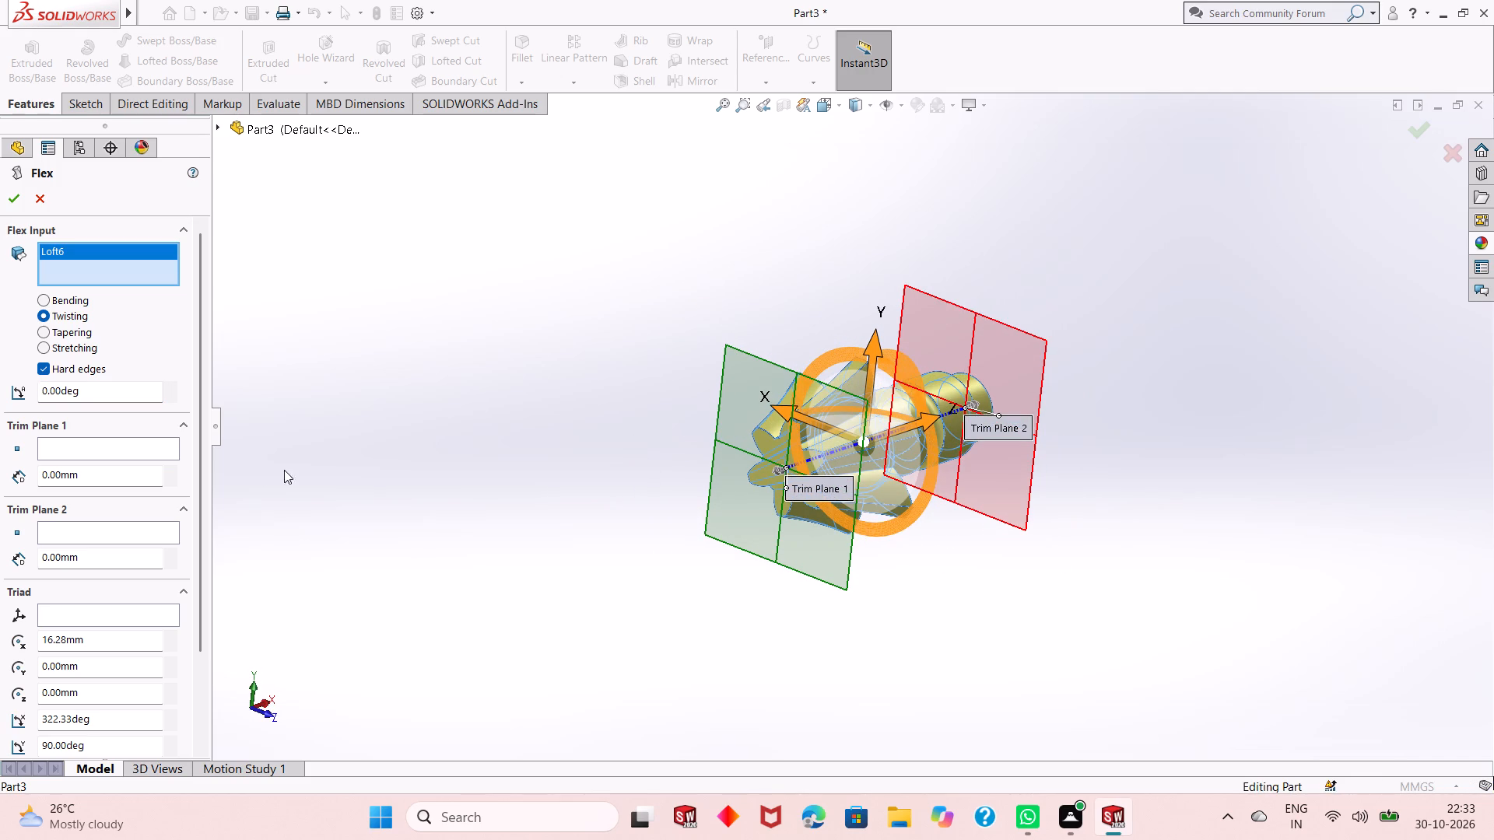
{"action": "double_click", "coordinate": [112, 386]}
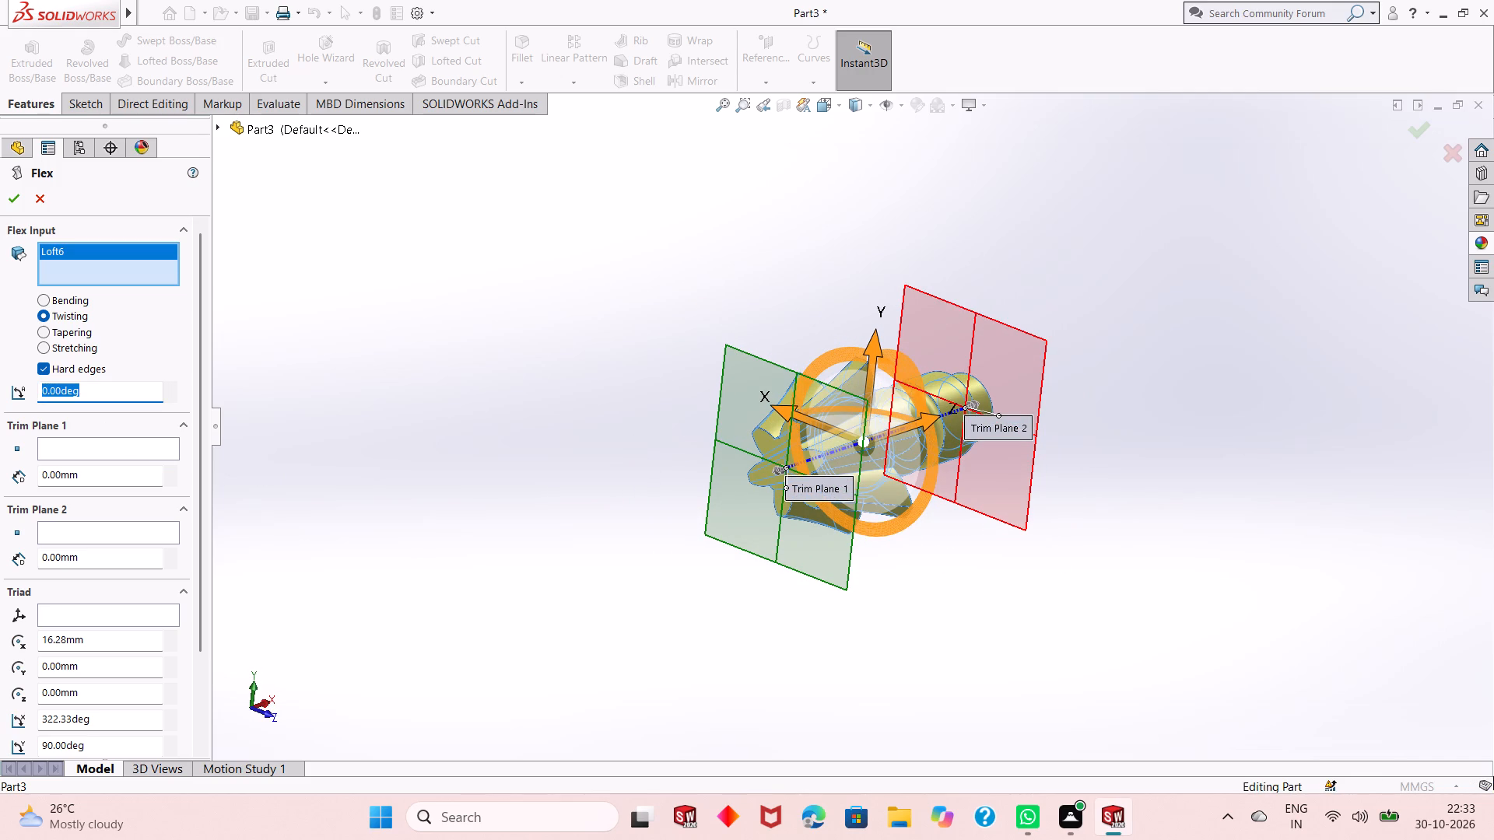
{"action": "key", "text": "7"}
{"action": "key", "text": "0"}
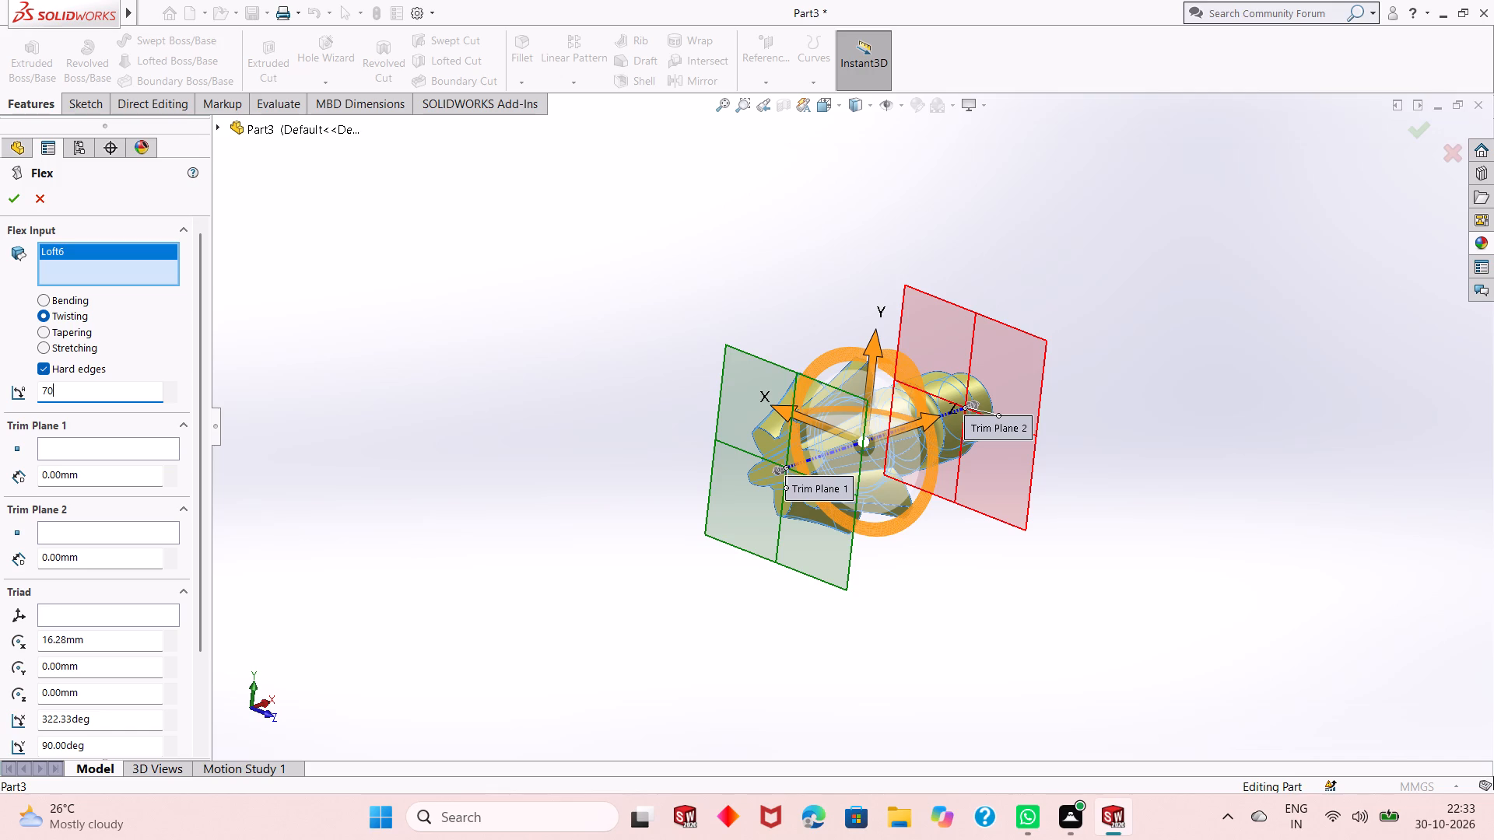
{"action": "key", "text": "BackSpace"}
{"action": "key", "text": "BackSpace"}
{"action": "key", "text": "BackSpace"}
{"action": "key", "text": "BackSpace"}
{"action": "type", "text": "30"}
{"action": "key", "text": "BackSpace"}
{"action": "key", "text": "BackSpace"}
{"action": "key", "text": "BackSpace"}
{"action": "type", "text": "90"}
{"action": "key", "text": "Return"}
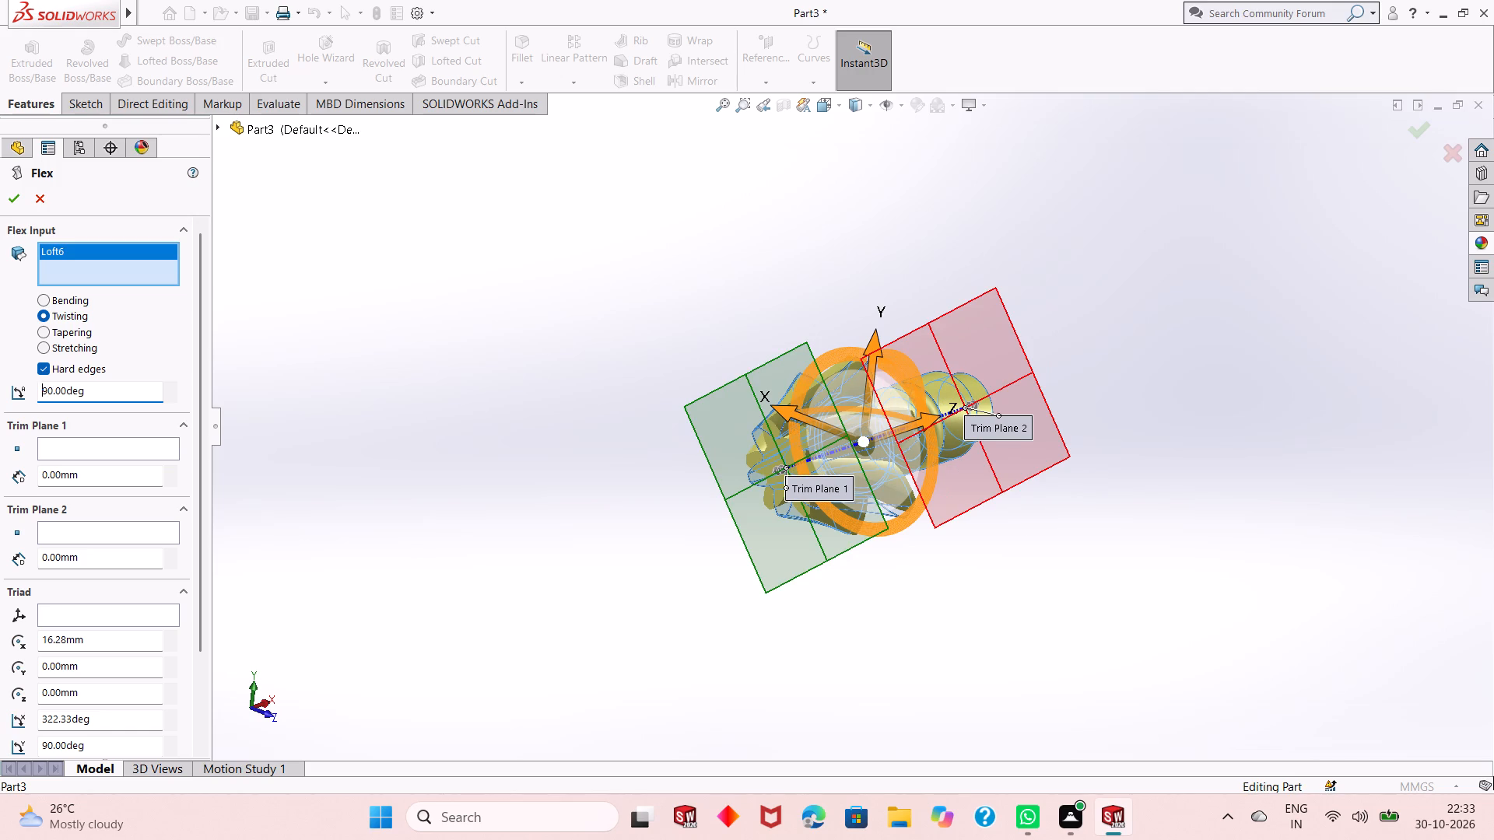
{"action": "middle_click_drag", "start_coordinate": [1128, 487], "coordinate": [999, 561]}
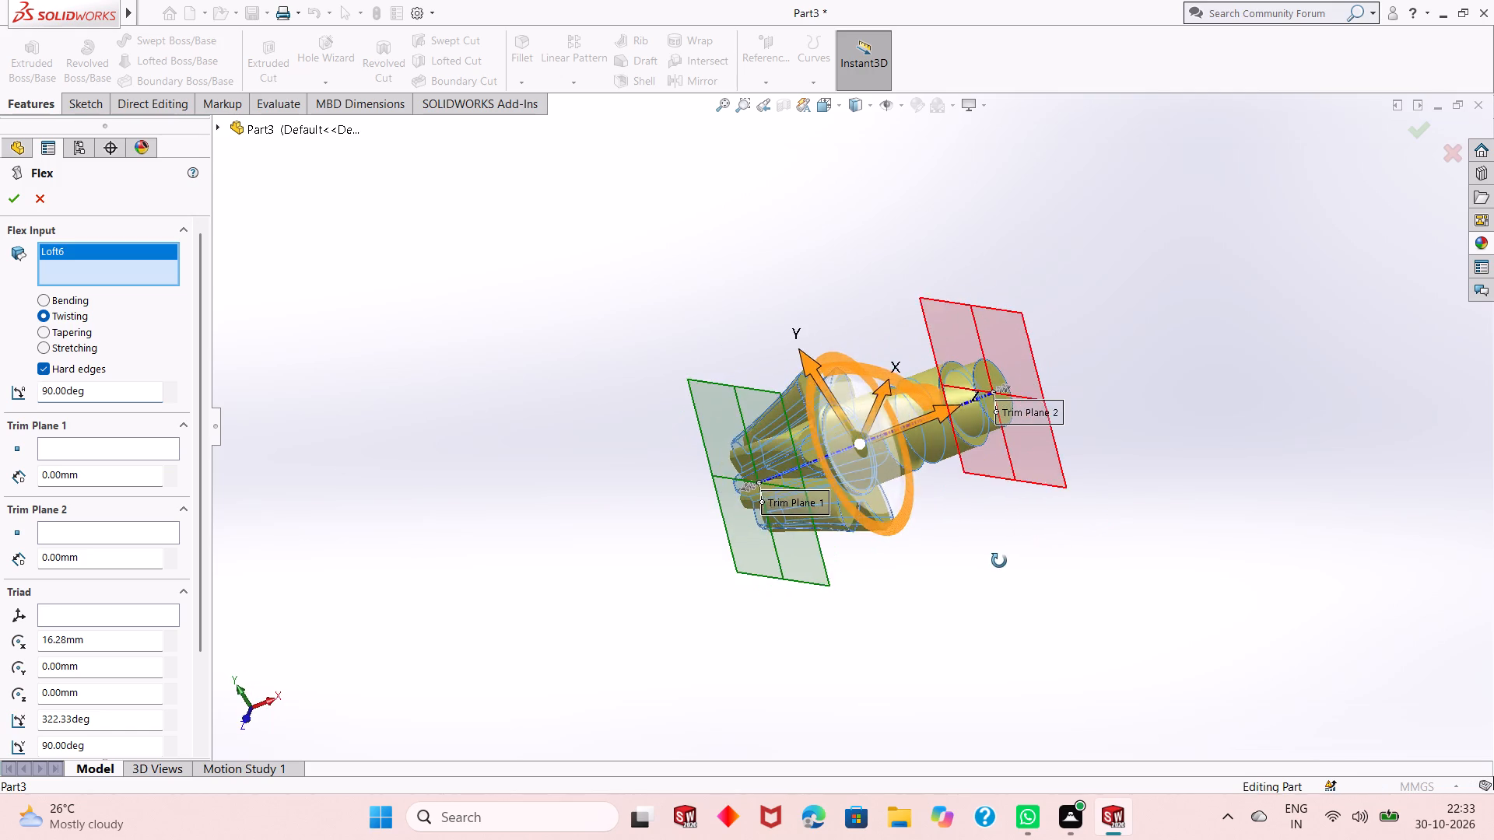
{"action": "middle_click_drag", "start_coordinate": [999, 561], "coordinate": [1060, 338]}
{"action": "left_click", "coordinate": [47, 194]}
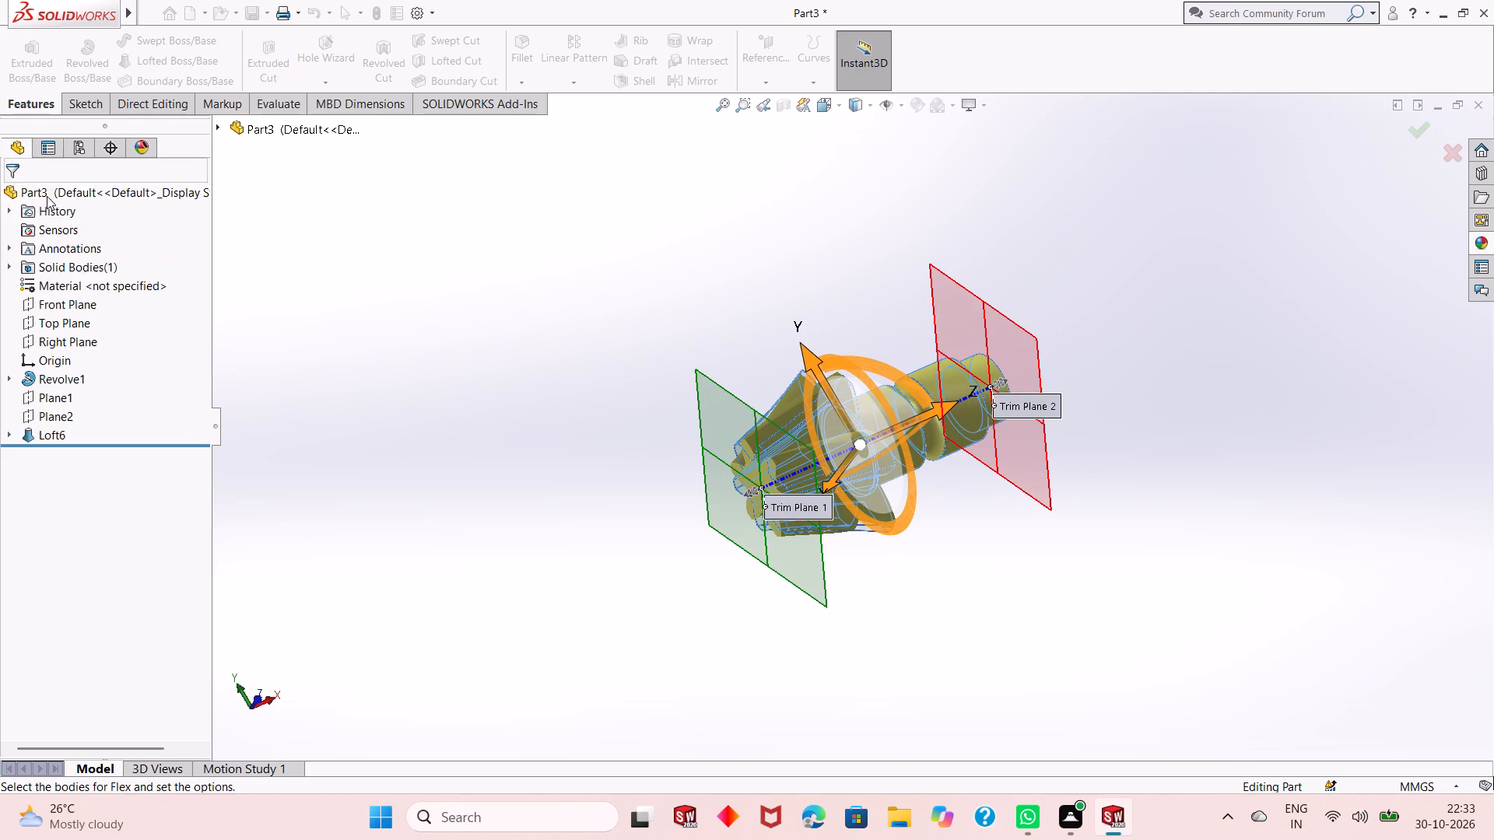
Apply a Flex feature to the whole lofted body, twisting it by 90 degrees with hard edges kept on.
{"action": "left_click", "coordinate": [131, 12]}
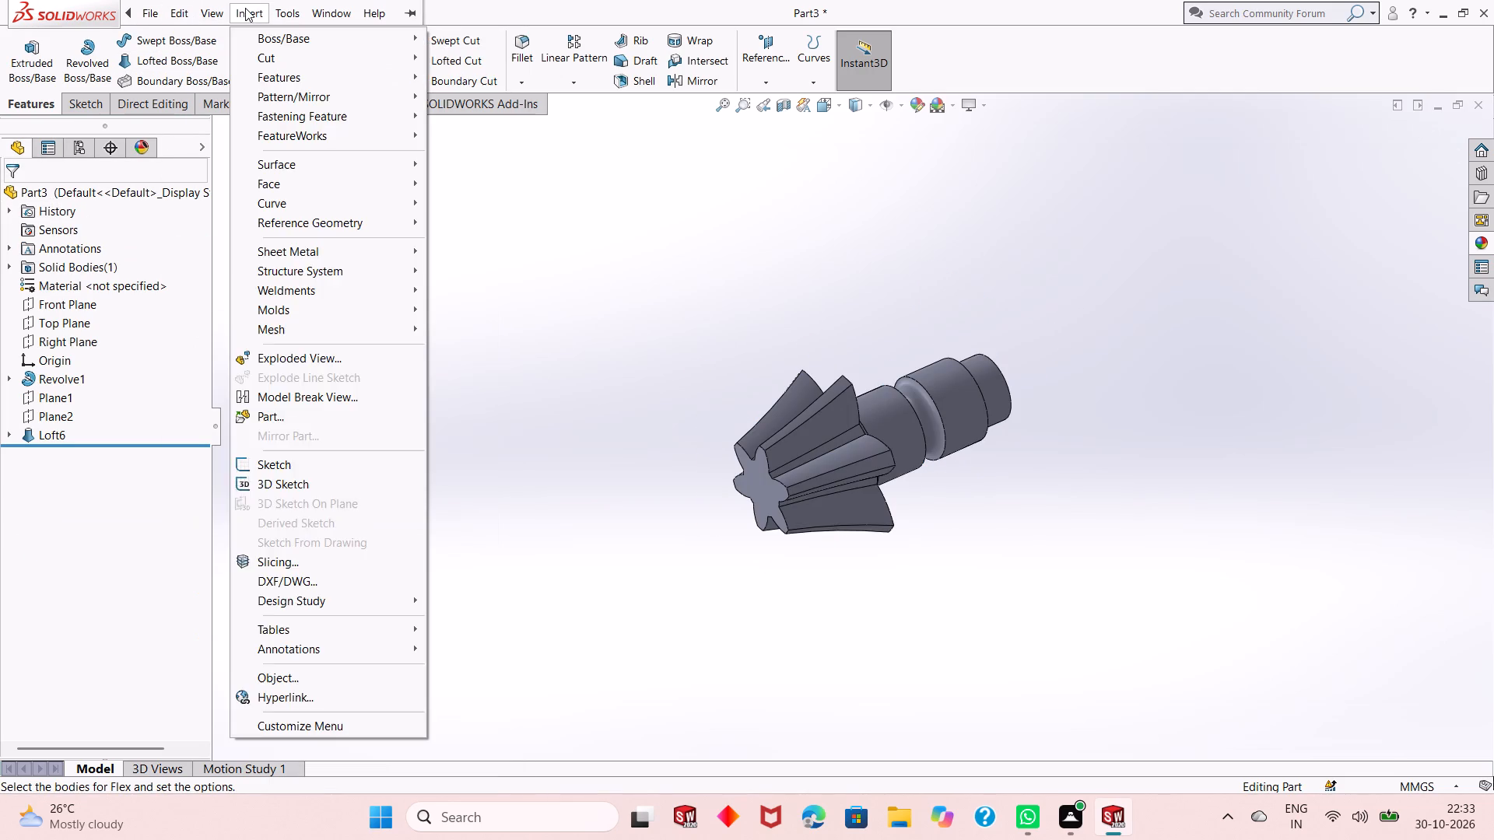
{"action": "left_click", "coordinate": [245, 8]}
{"action": "left_click", "coordinate": [286, 80]}
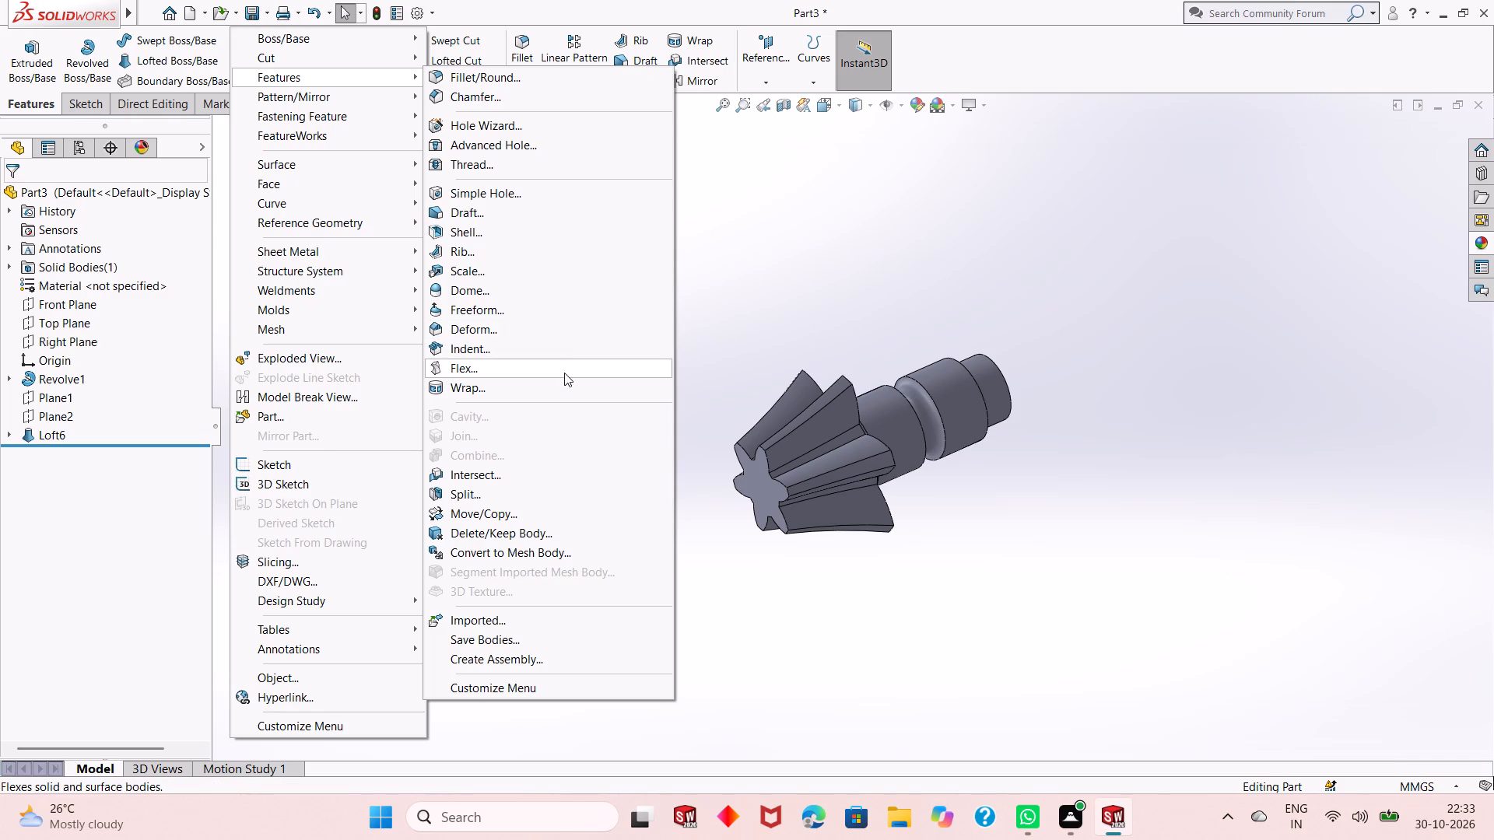
{"action": "left_click", "coordinate": [563, 373]}
{"action": "left_click", "coordinate": [787, 463]}
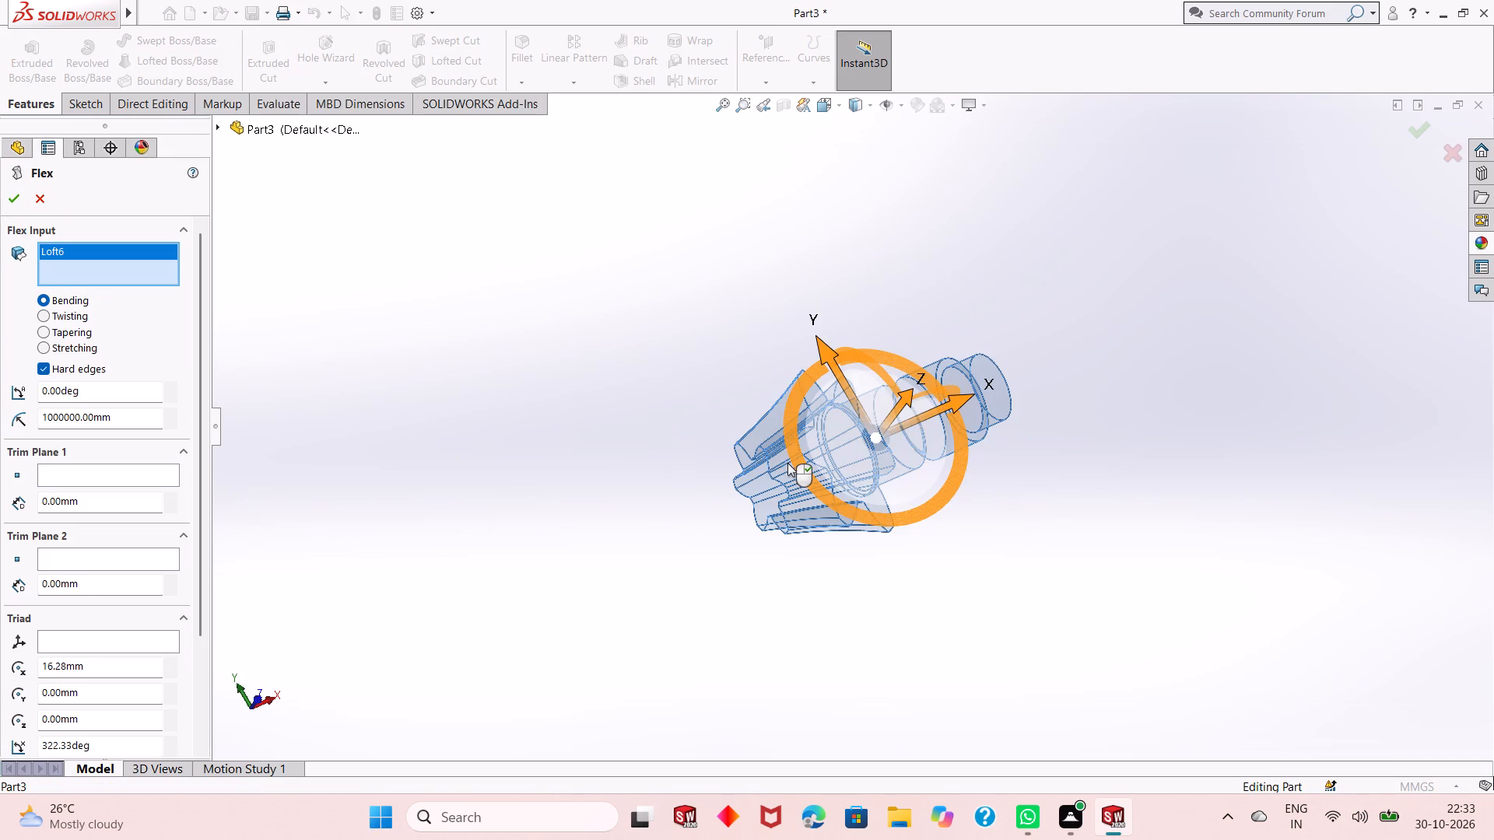
{"action": "middle_click_drag", "start_coordinate": [735, 327], "coordinate": [666, 416]}
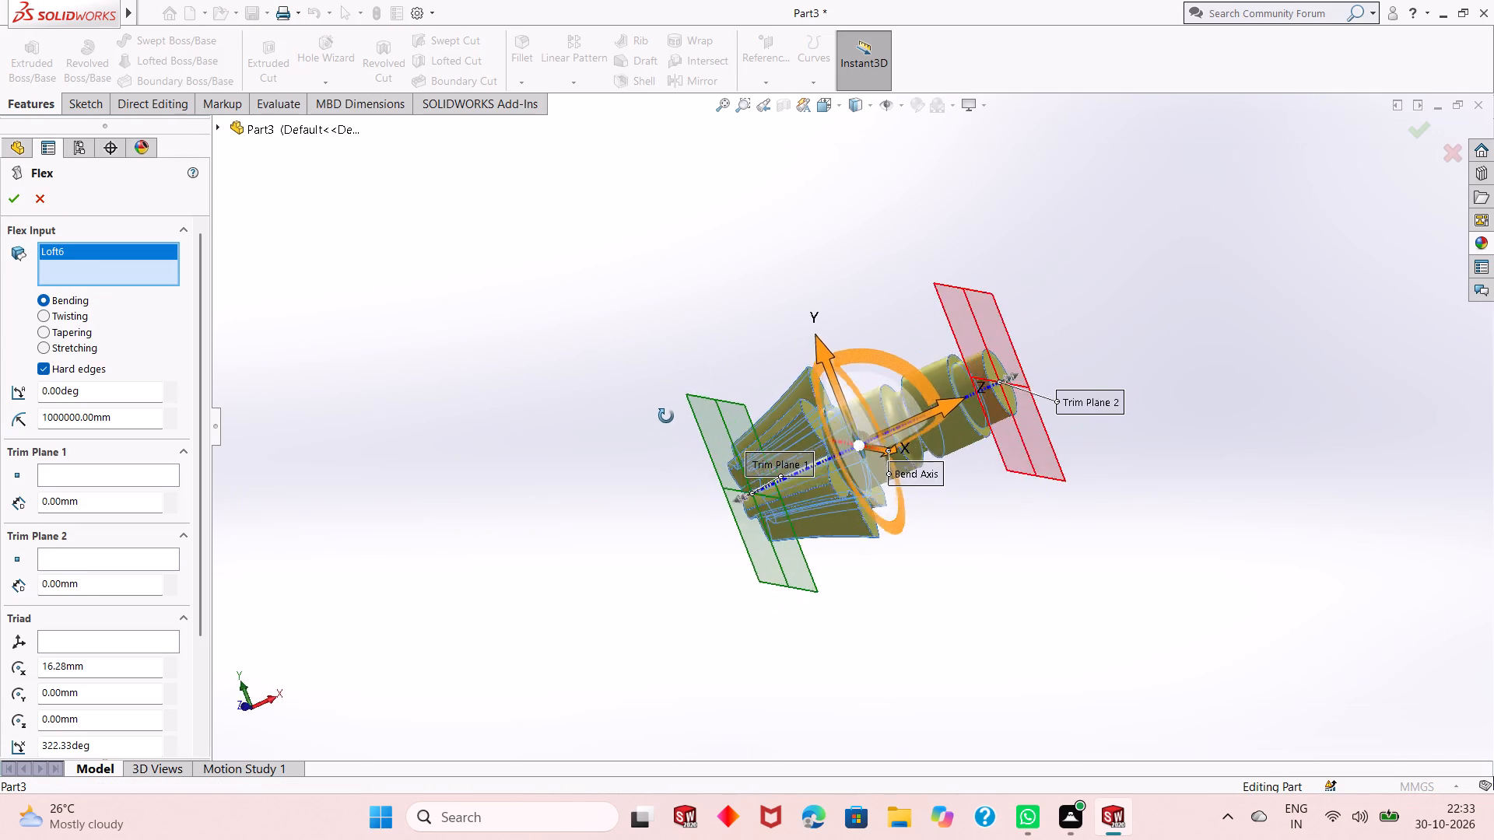
{"action": "middle_click_drag", "start_coordinate": [666, 416], "coordinate": [688, 527]}
{"action": "scroll", "coordinate": [828, 432], "scroll_direction": "down", "scroll_amount": 3}
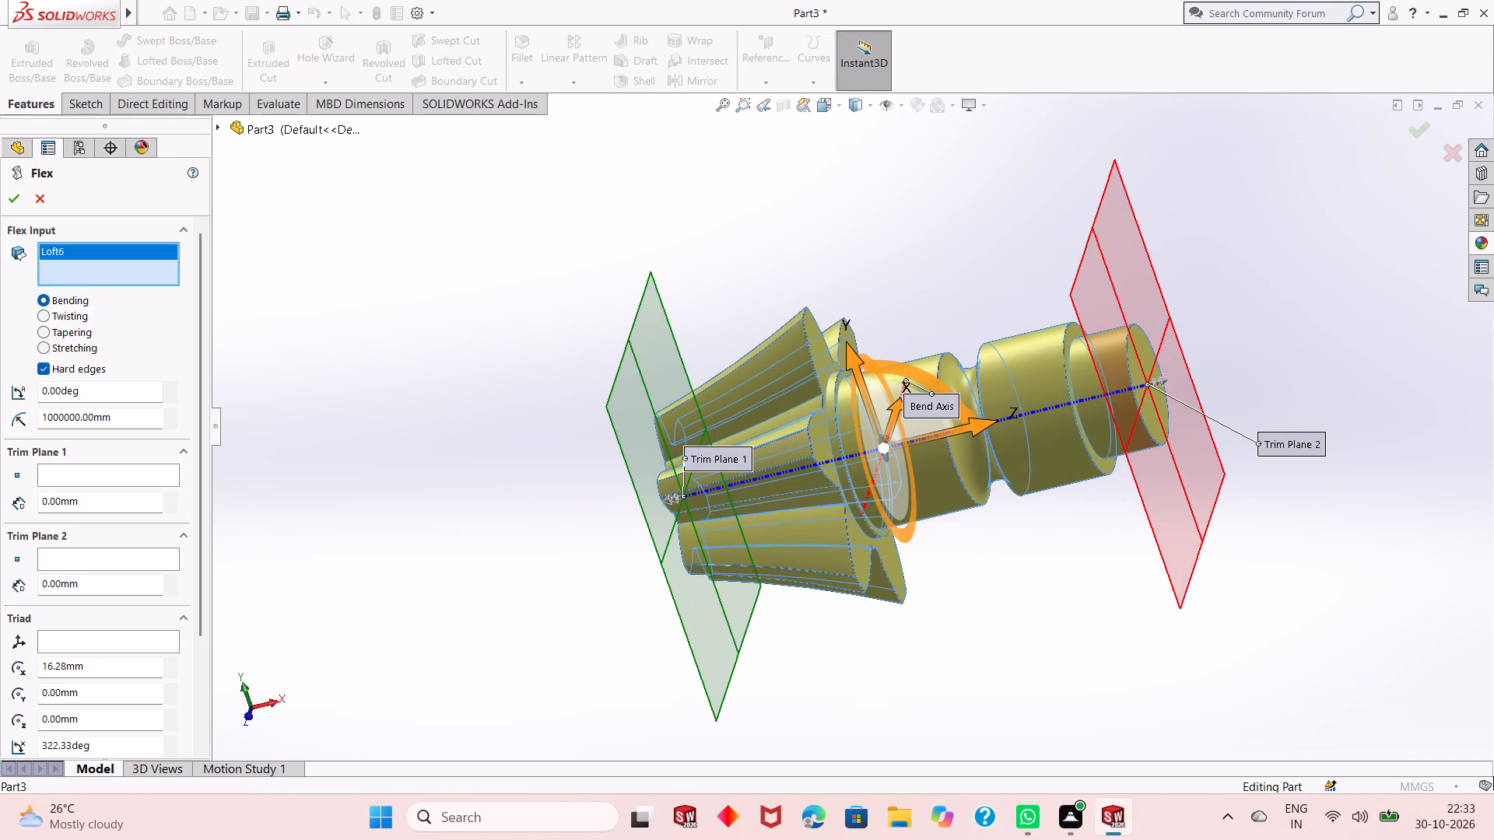
{"action": "double_click", "coordinate": [87, 393]}
{"action": "type", "text": "90"}
{"action": "key", "text": "Return"}
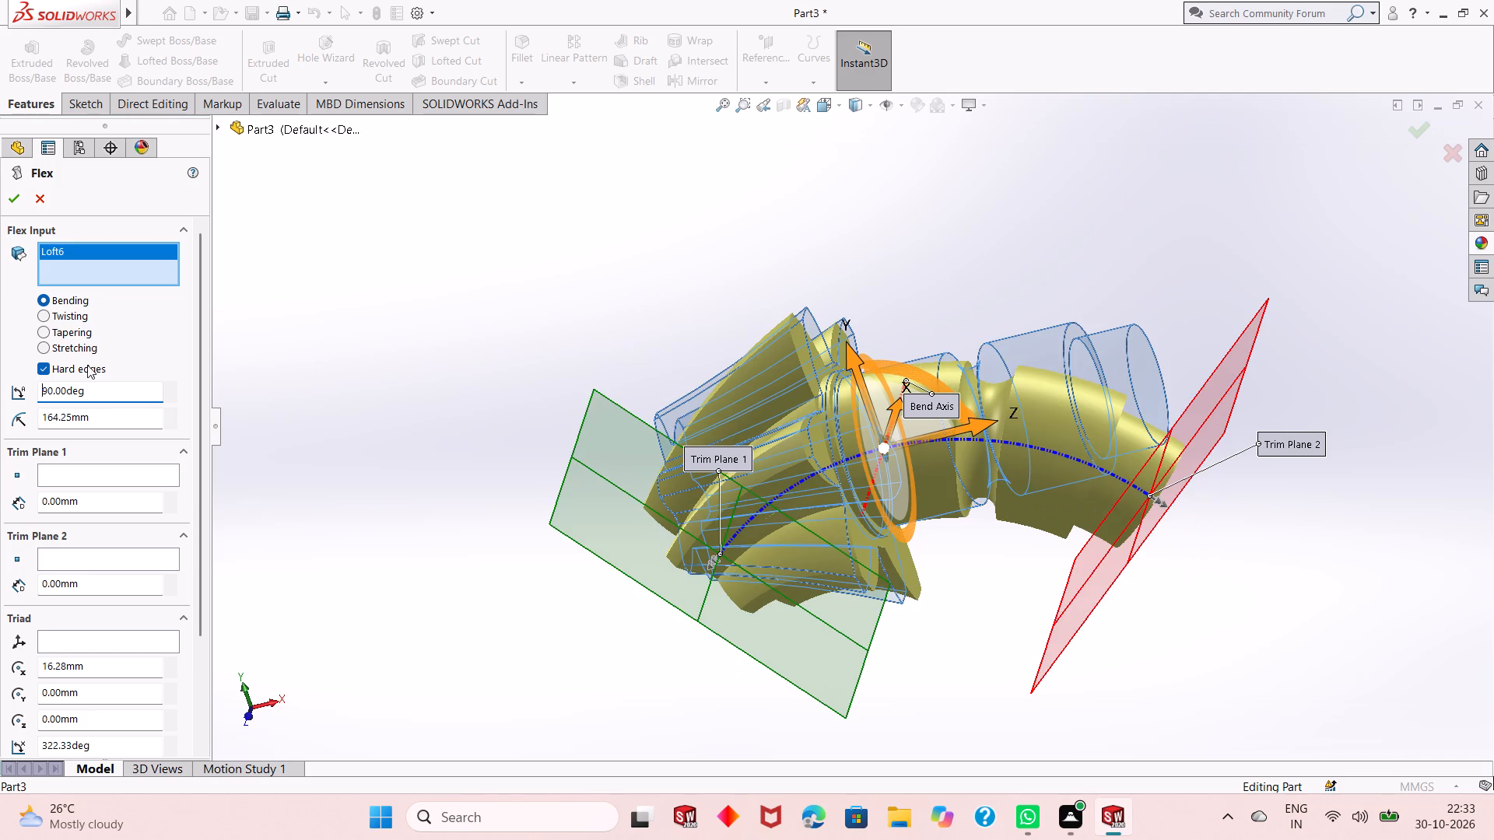
{"action": "left_click", "coordinate": [69, 316]}
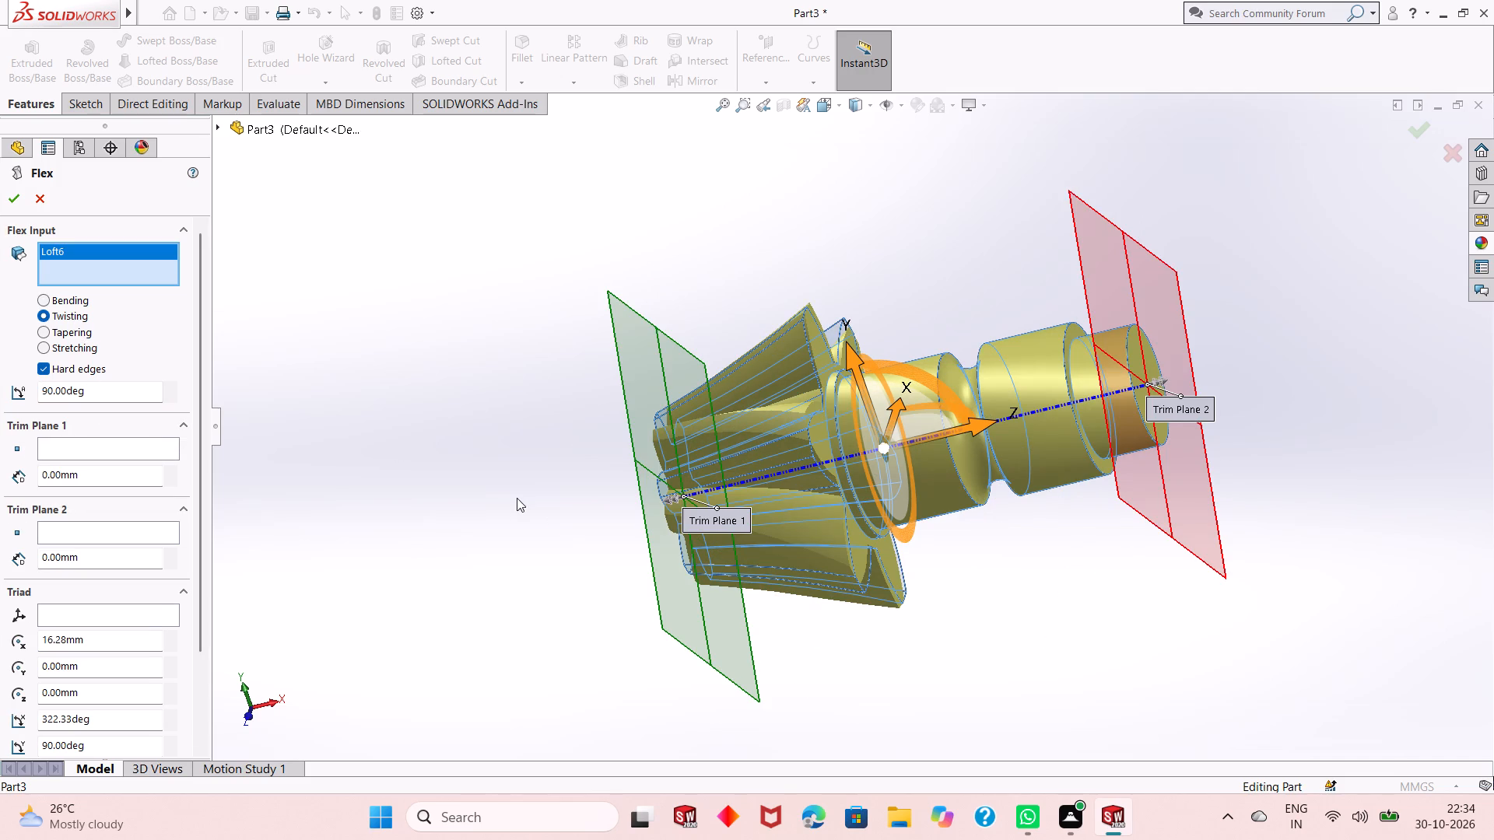
{"action": "middle_click_drag", "start_coordinate": [517, 502], "coordinate": [619, 499]}
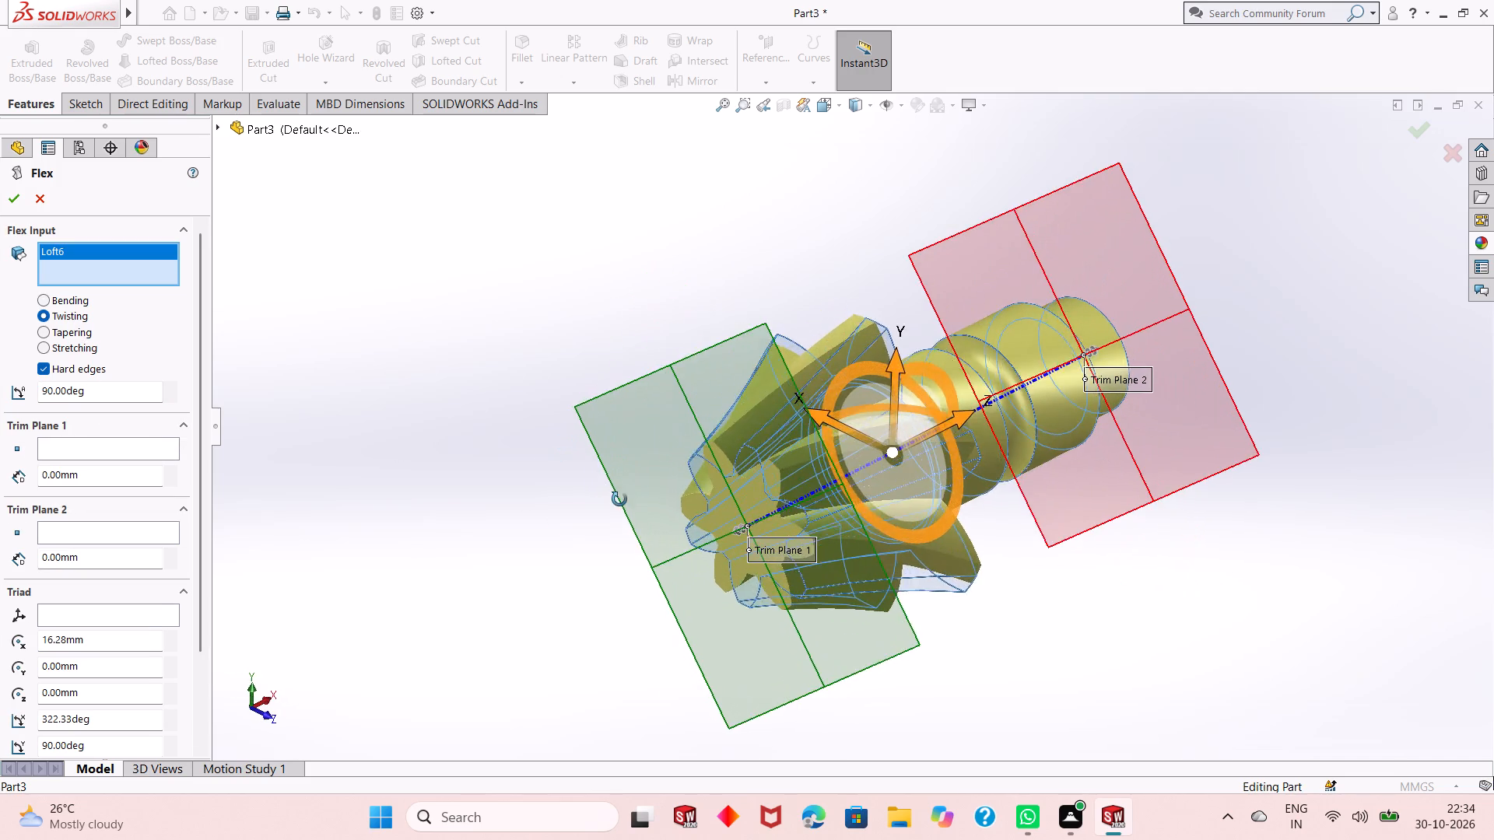
{"action": "middle_click_drag", "start_coordinate": [619, 499], "coordinate": [699, 405]}
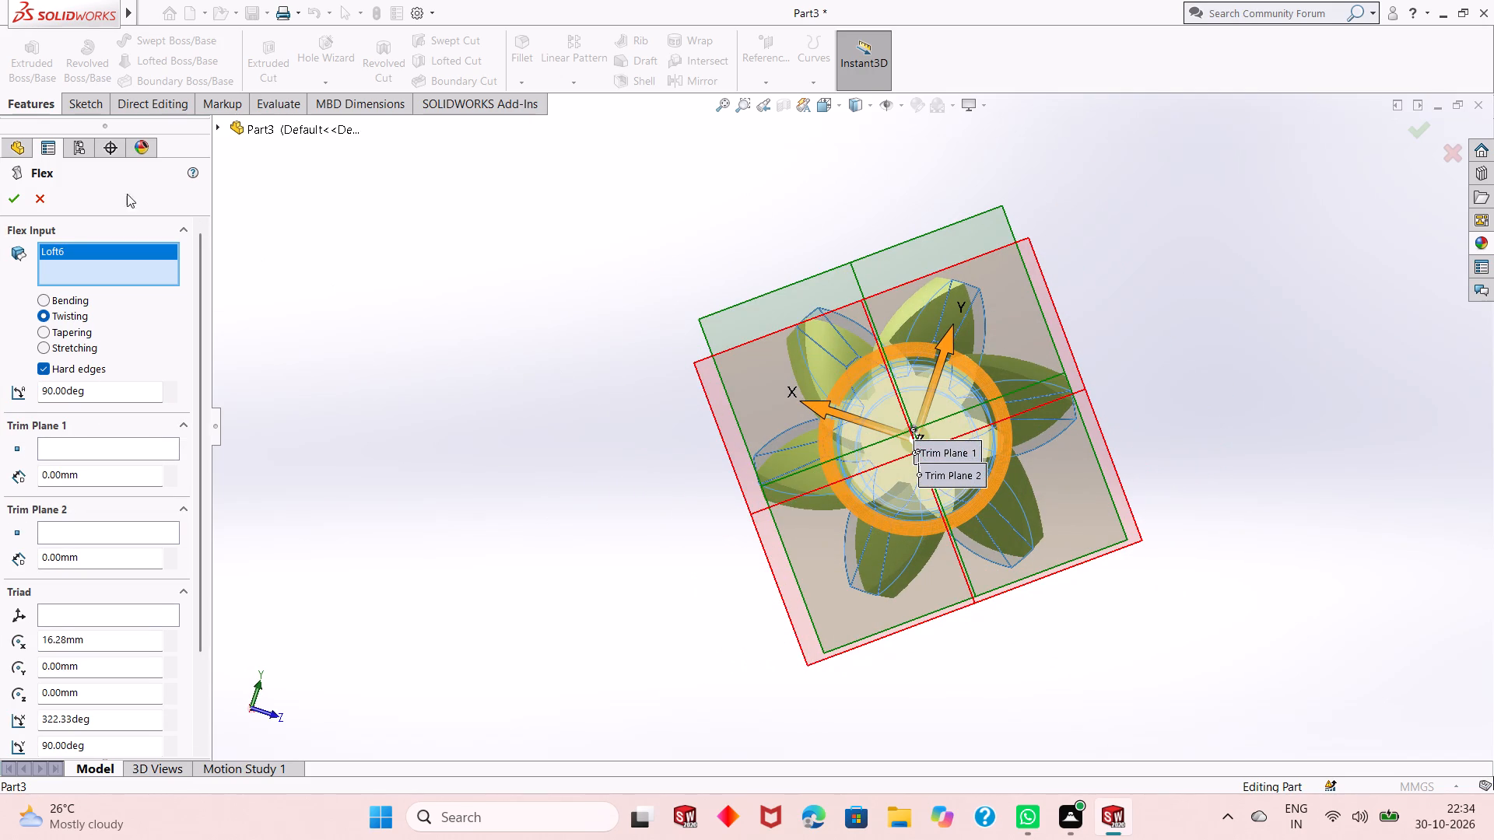
{"action": "left_click", "coordinate": [26, 197]}
{"action": "left_click", "coordinate": [16, 197]}
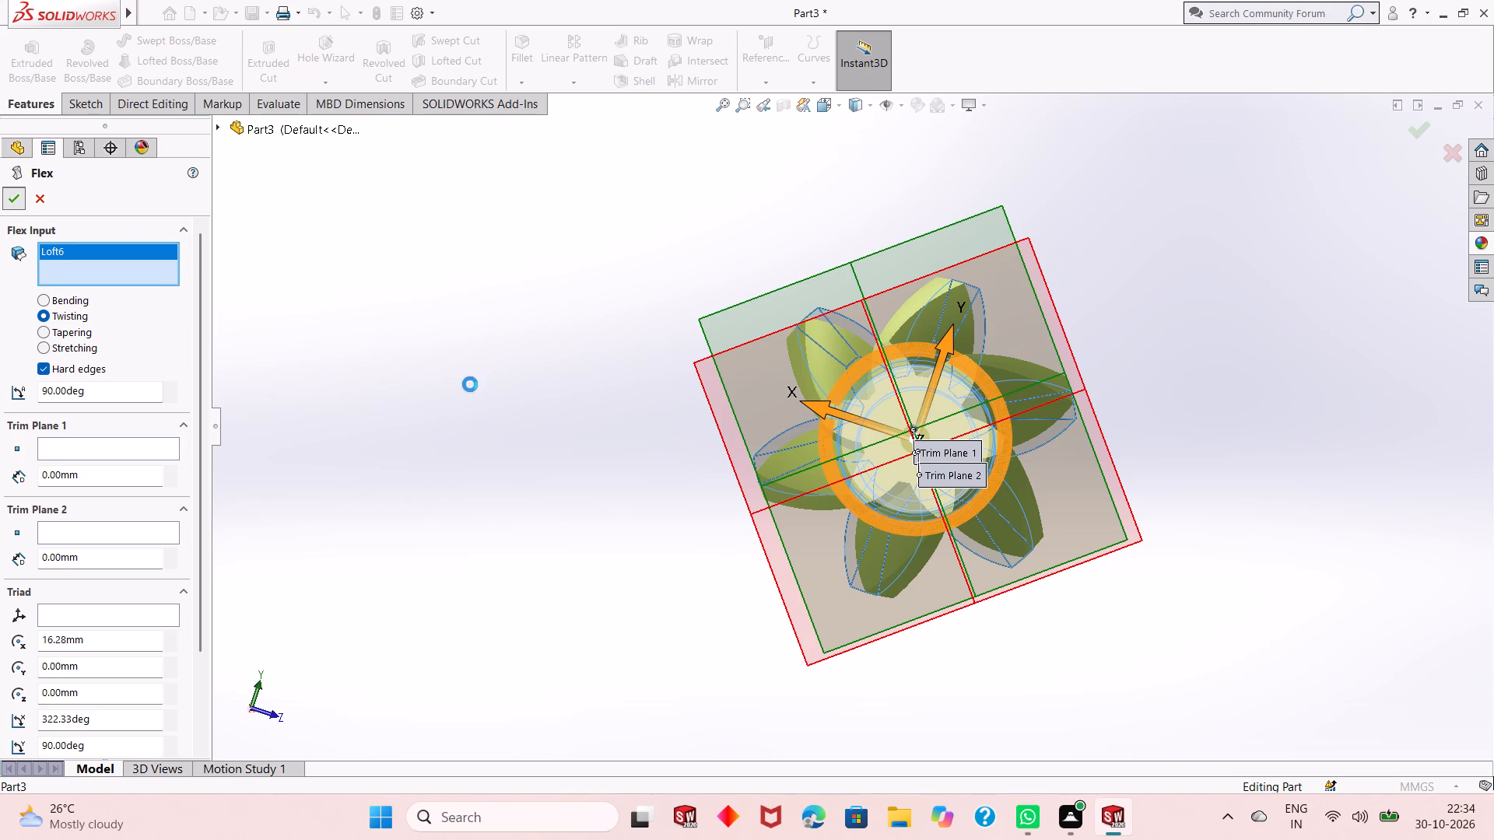
{"action": "middle_click_drag", "start_coordinate": [724, 463], "coordinate": [642, 556]}
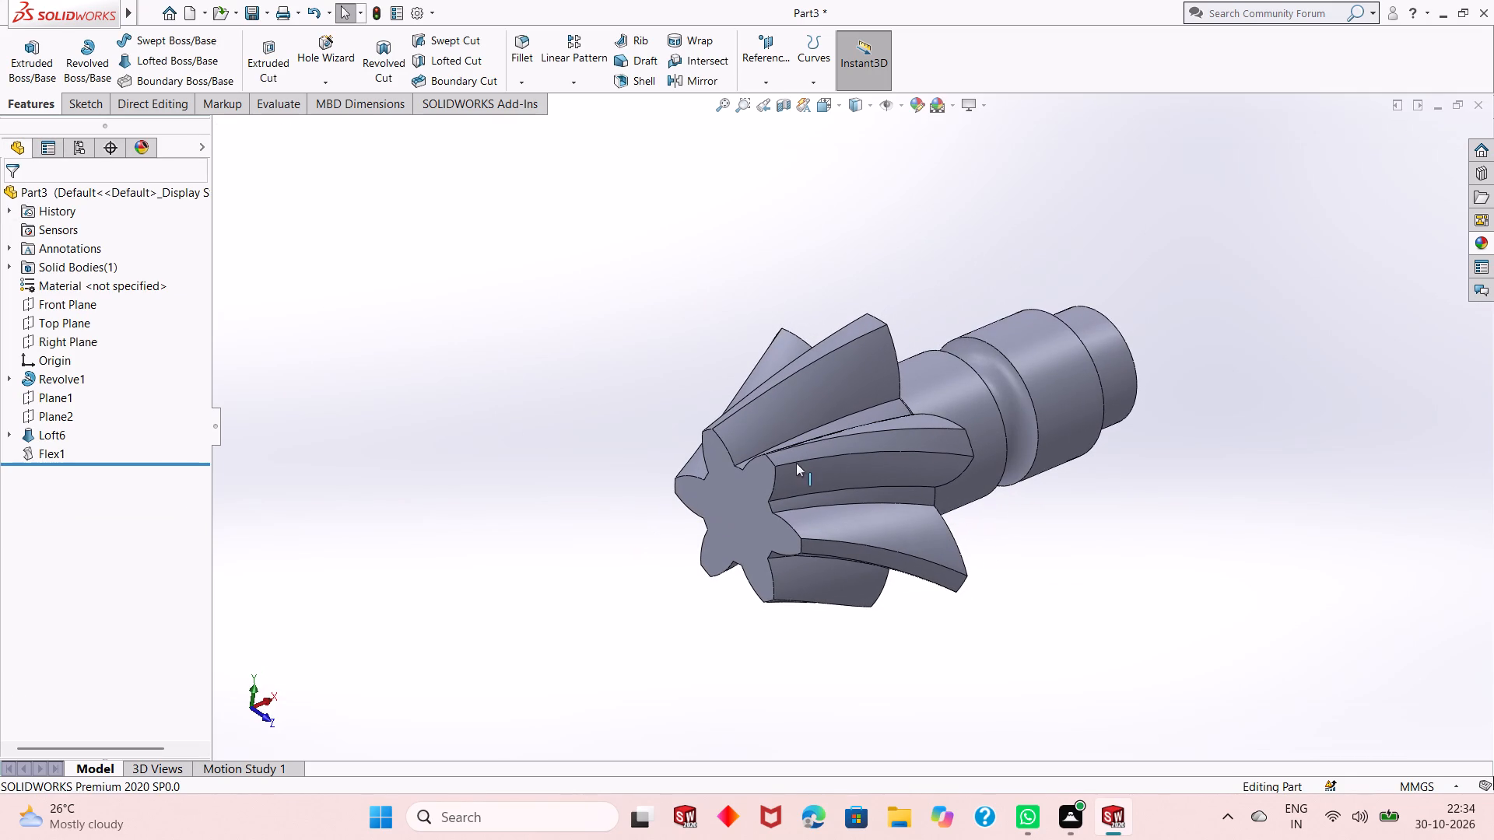
{"action": "middle_click_drag", "start_coordinate": [674, 535], "coordinate": [718, 498]}
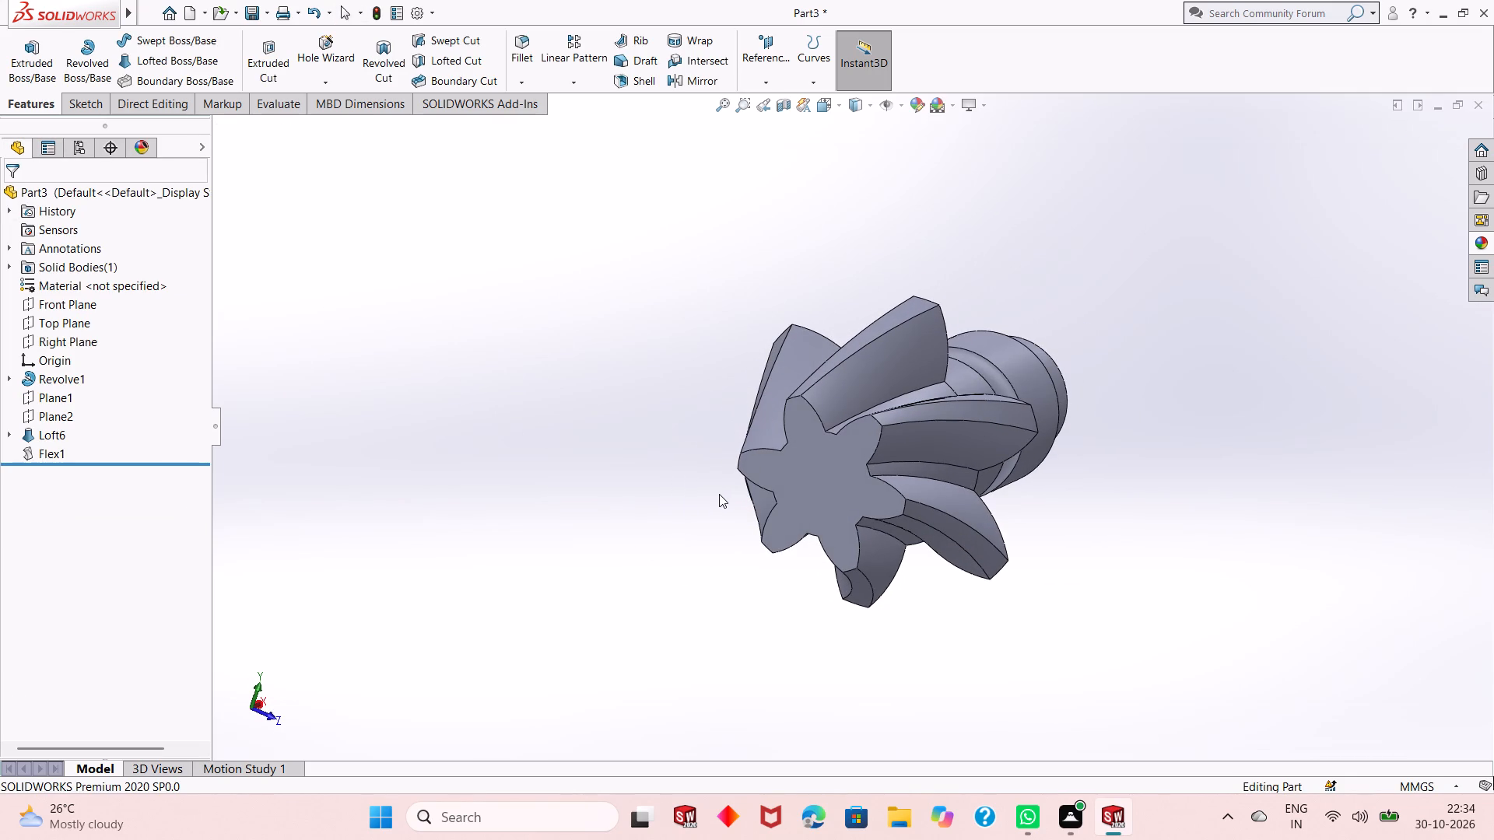
Examine the twisted six-tooth head and stepped cylinder from several angles and square-on to the small end face.
{"action": "middle_click_drag", "start_coordinate": [670, 500], "coordinate": [729, 500]}
{"action": "scroll", "coordinate": [842, 511], "scroll_direction": "up", "scroll_amount": 5}
{"action": "middle_click_drag", "start_coordinate": [938, 548], "coordinate": [934, 480]}
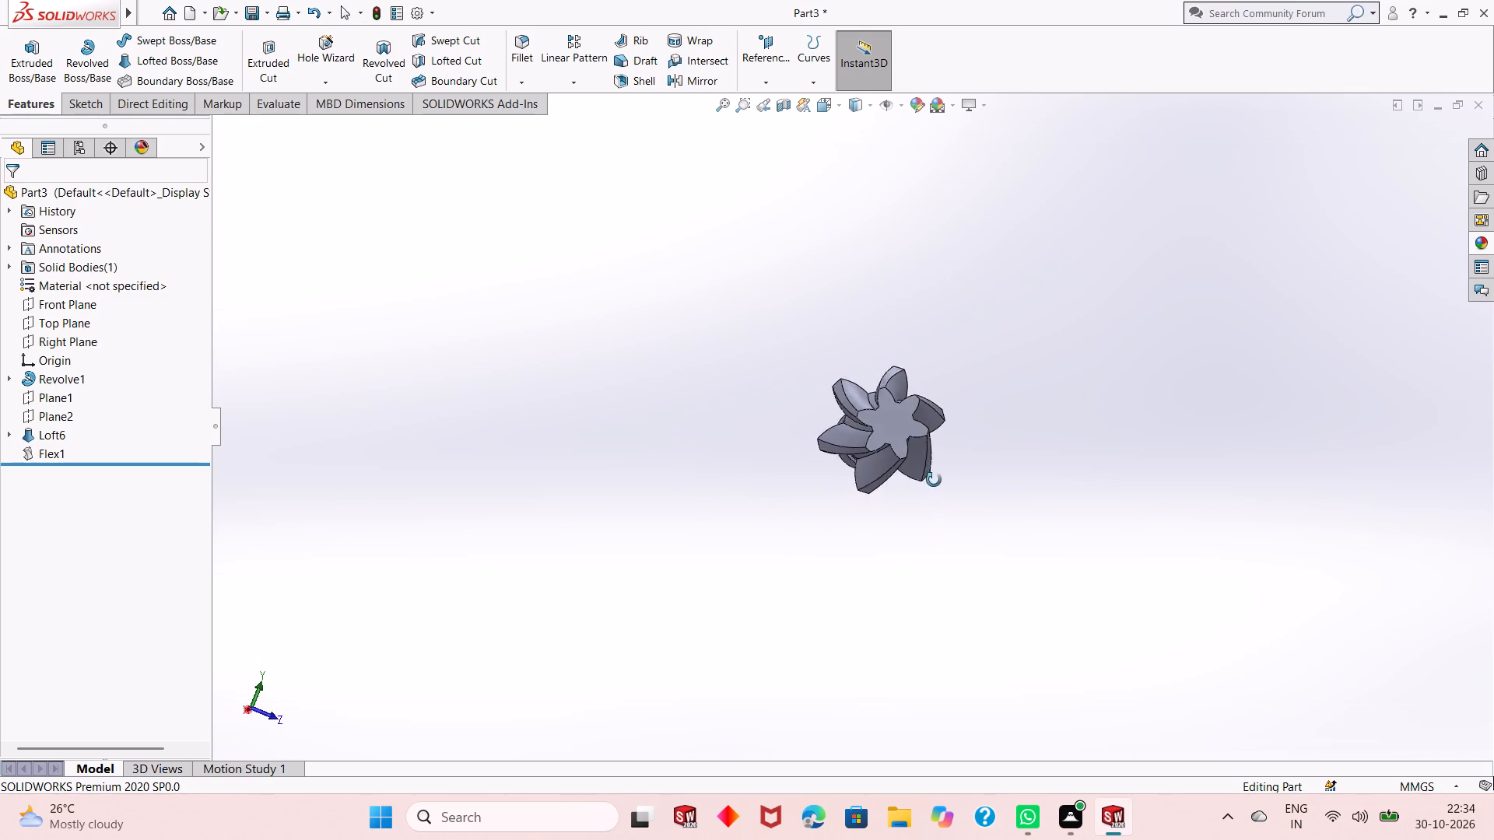
{"action": "middle_click_drag", "start_coordinate": [934, 480], "coordinate": [1078, 439]}
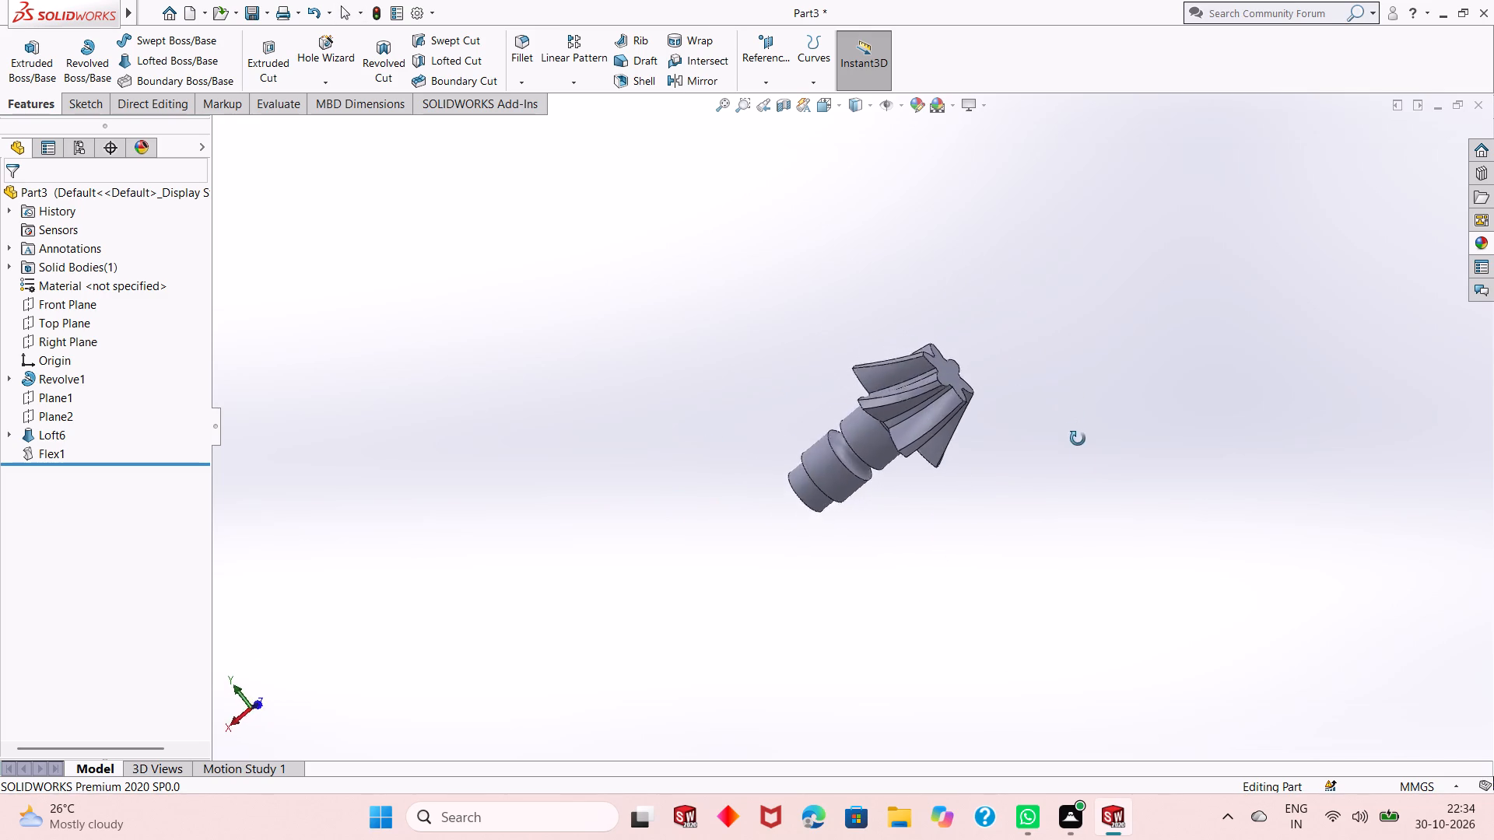
{"action": "middle_click_drag", "start_coordinate": [1078, 439], "coordinate": [963, 639]}
{"action": "middle_click_drag", "start_coordinate": [977, 433], "coordinate": [893, 530]}
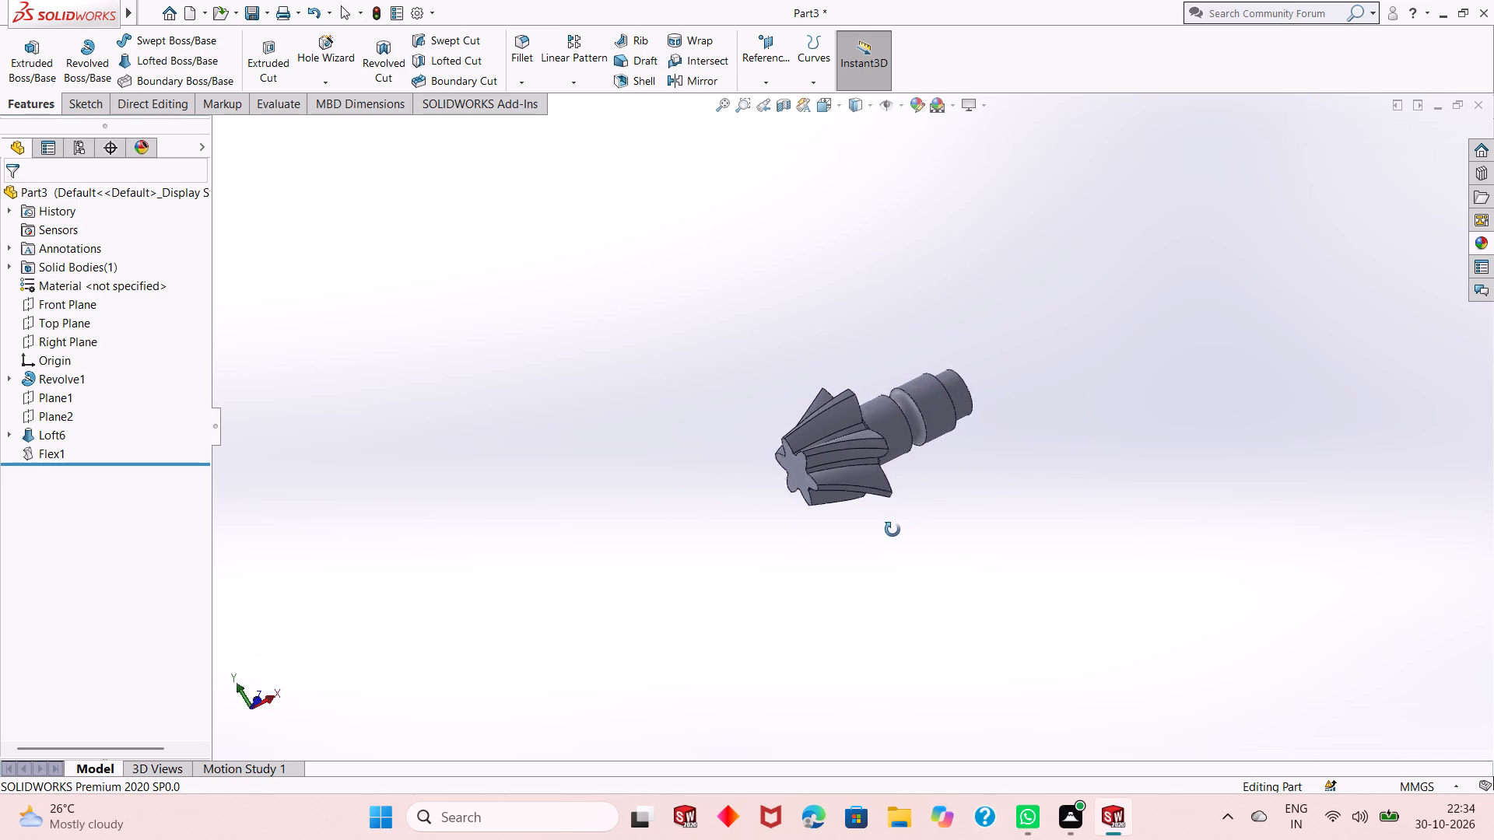
{"action": "middle_click_drag", "start_coordinate": [893, 530], "coordinate": [840, 551]}
{"action": "scroll", "coordinate": [839, 533], "scroll_direction": "up", "scroll_amount": 1}
{"action": "scroll", "coordinate": [889, 379], "scroll_direction": "down", "scroll_amount": 4}
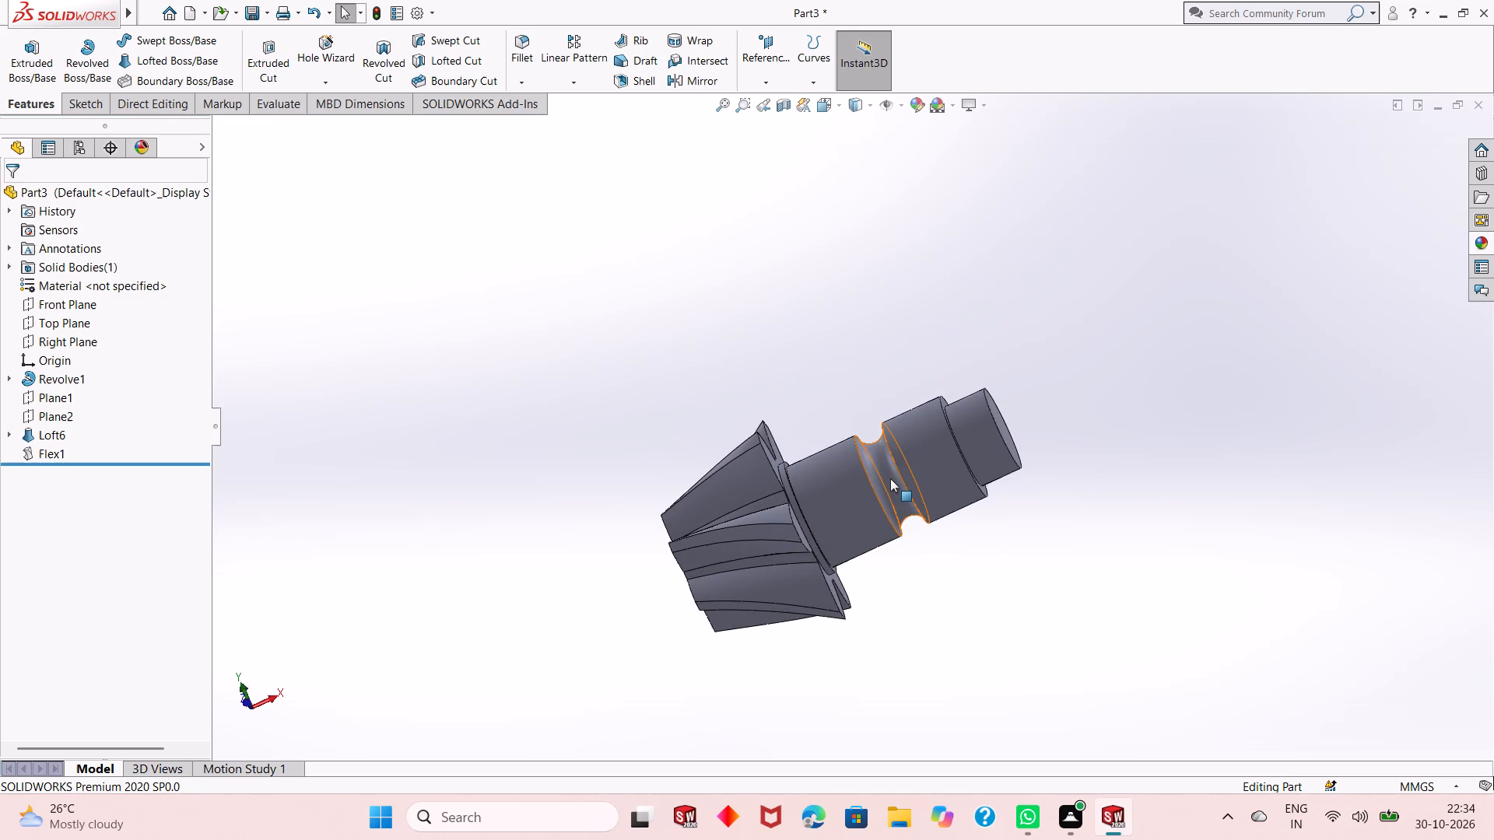
{"action": "scroll", "coordinate": [890, 478], "scroll_direction": "down", "scroll_amount": 2}
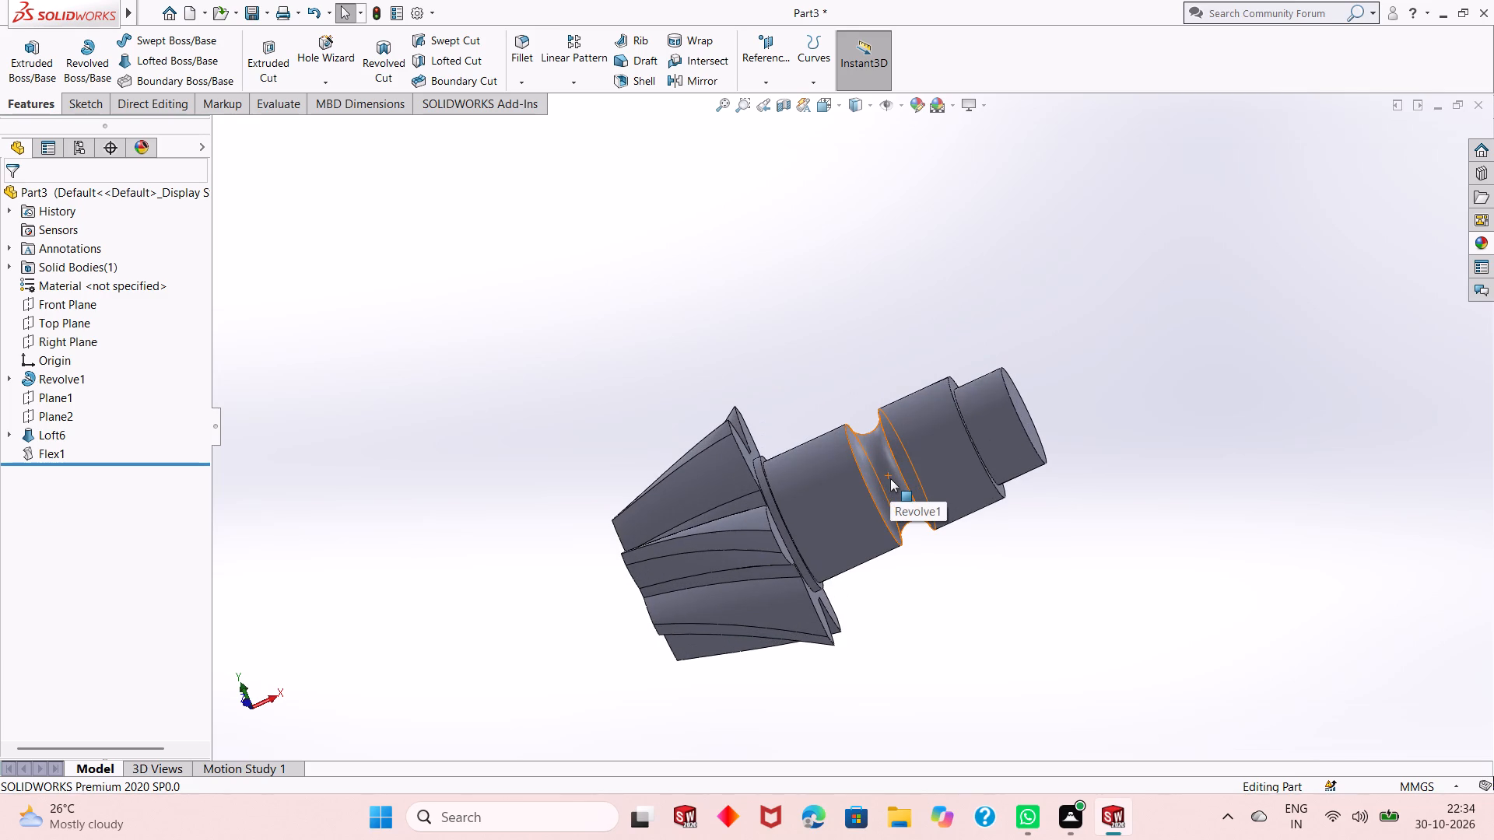
{"action": "scroll", "coordinate": [890, 478], "scroll_direction": "up", "scroll_amount": 2}
{"action": "middle_click_drag", "start_coordinate": [884, 558], "coordinate": [936, 509]}
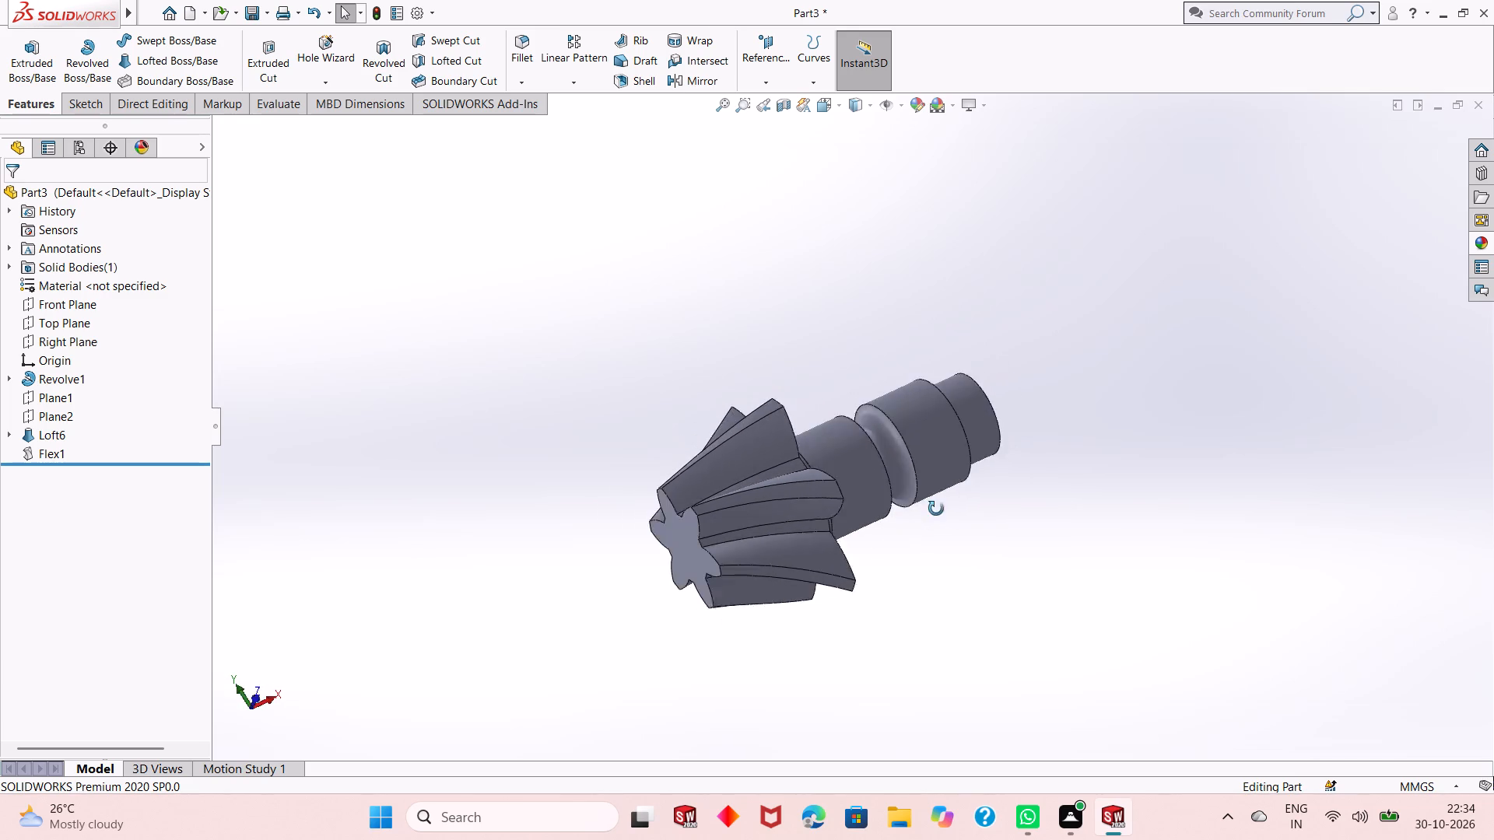
{"action": "middle_click_drag", "start_coordinate": [936, 509], "coordinate": [1016, 447]}
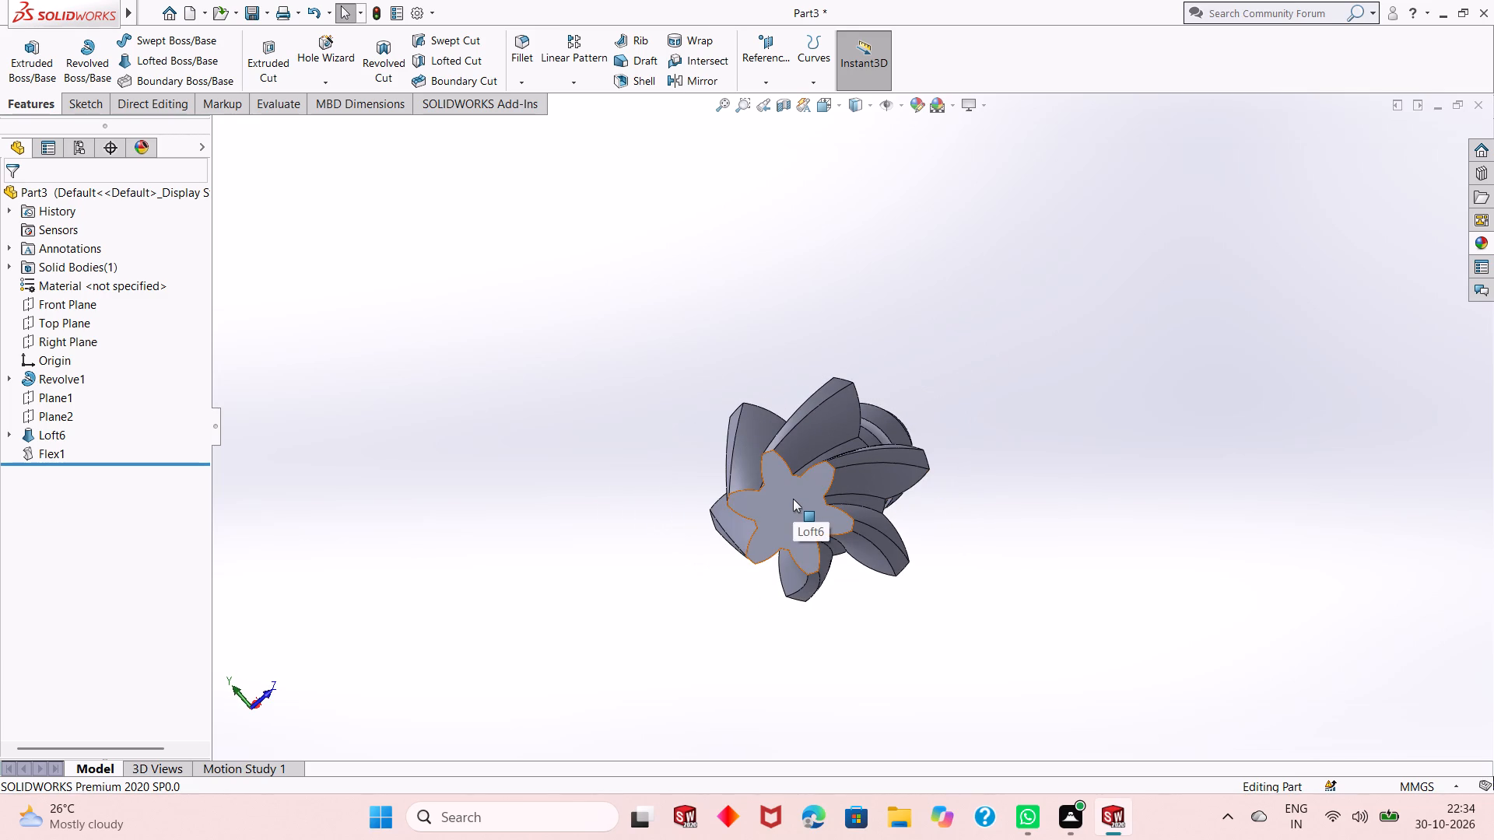
{"action": "key", "text": "ctrl+8"}
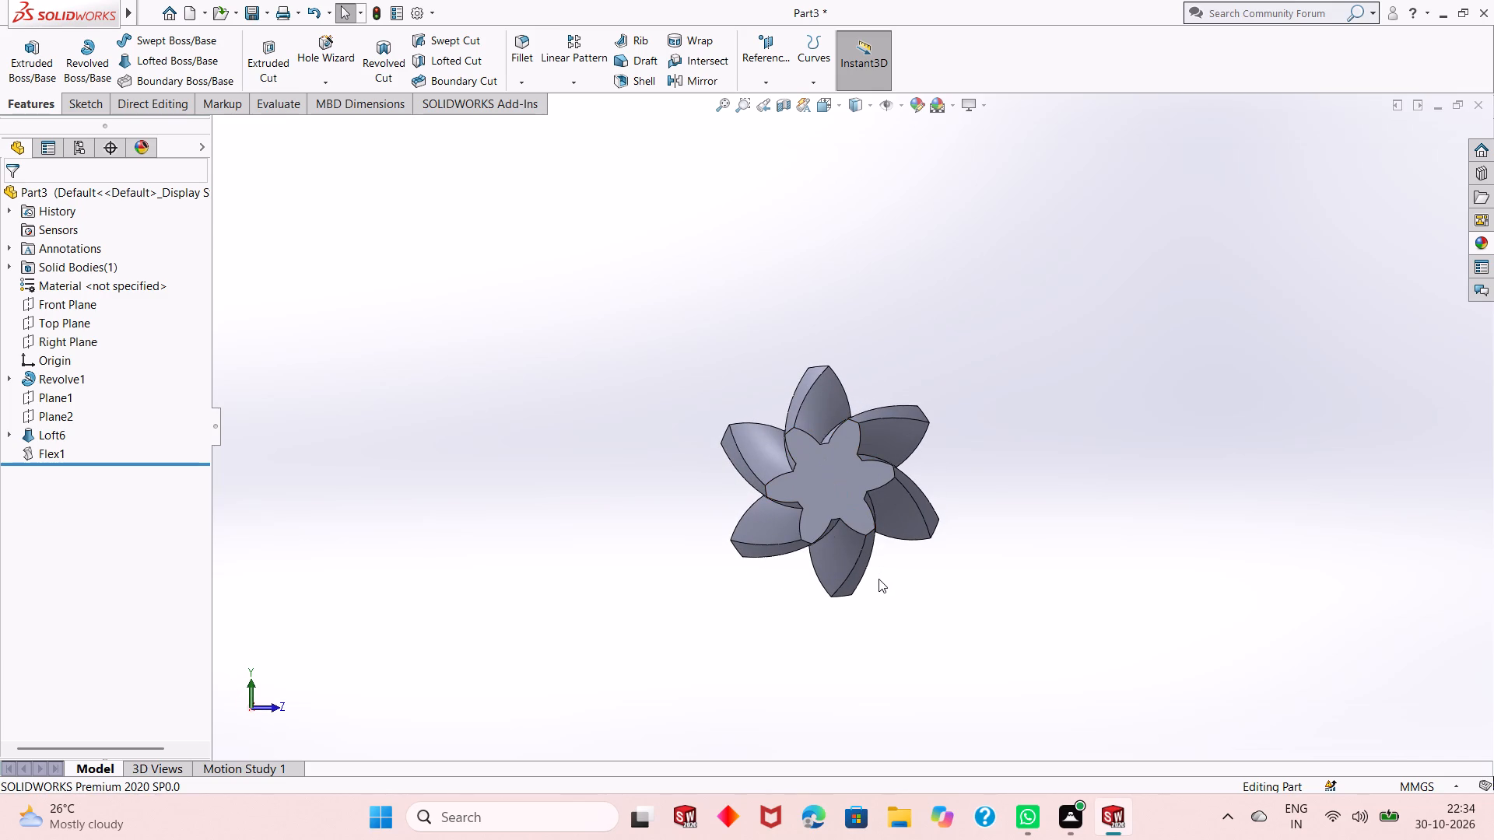
{"action": "scroll", "coordinate": [871, 574], "scroll_direction": "up", "scroll_amount": 2}
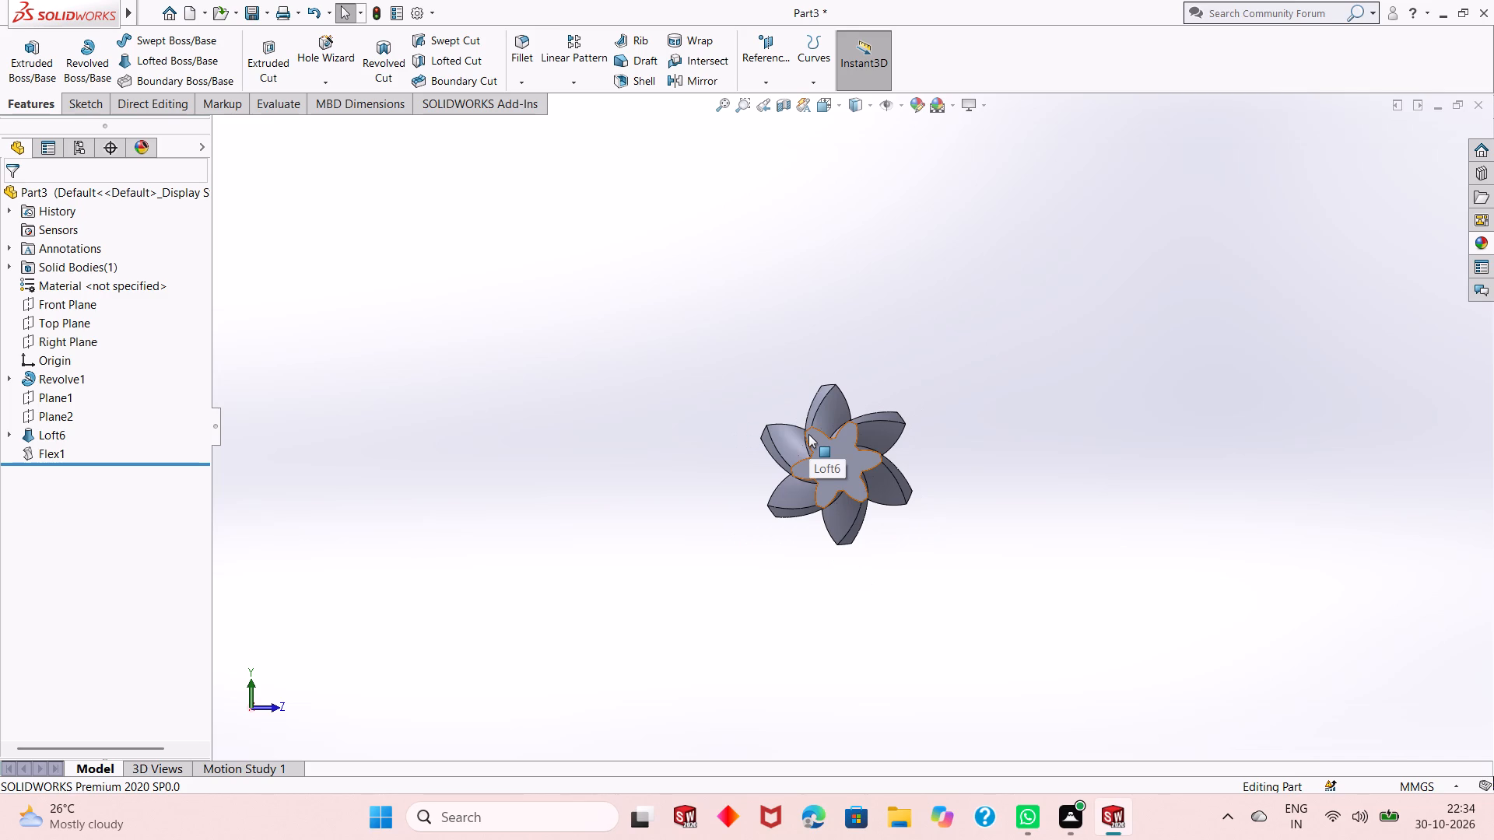
{"action": "scroll", "coordinate": [808, 434], "scroll_direction": "down", "scroll_amount": 1}
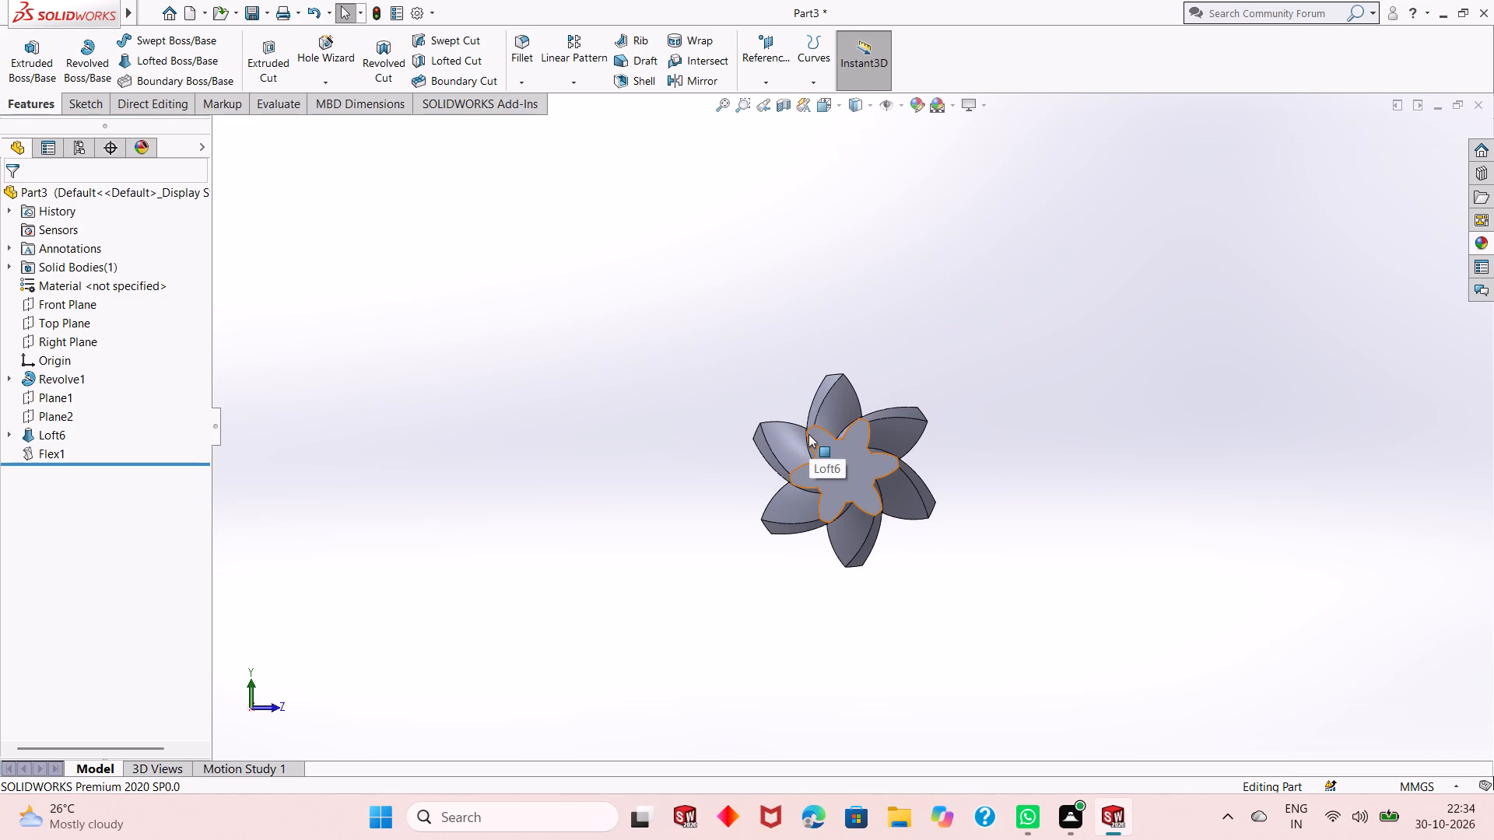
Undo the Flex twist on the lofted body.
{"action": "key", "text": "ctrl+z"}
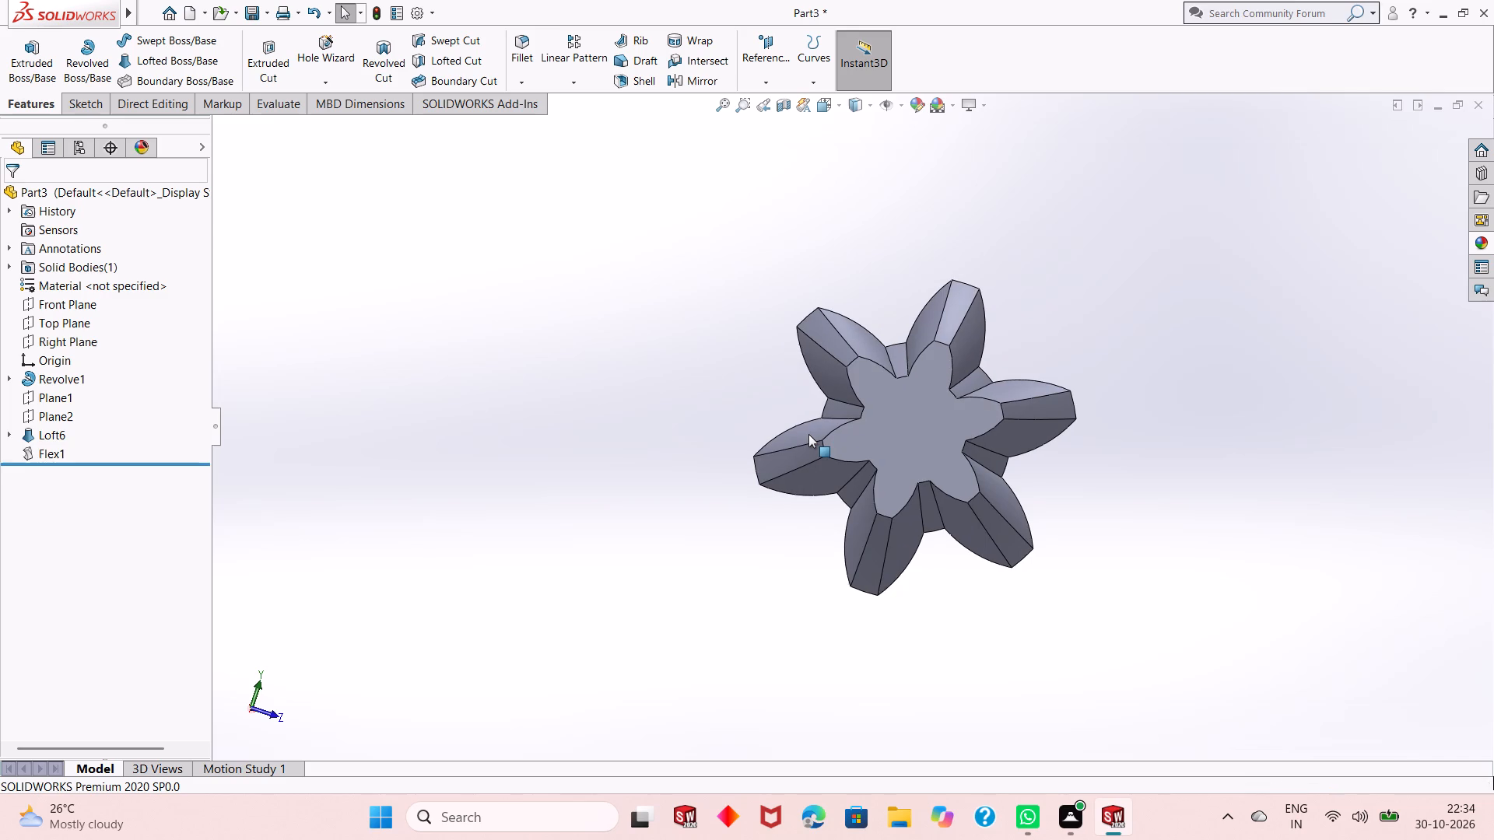
Apply a Flex feature to the lofted body, using Twisting at 90 degrees with hard edges kept on.
{"action": "scroll", "coordinate": [836, 443], "scroll_direction": "up", "scroll_amount": 1}
{"action": "middle_click_drag", "start_coordinate": [977, 381], "coordinate": [903, 449]}
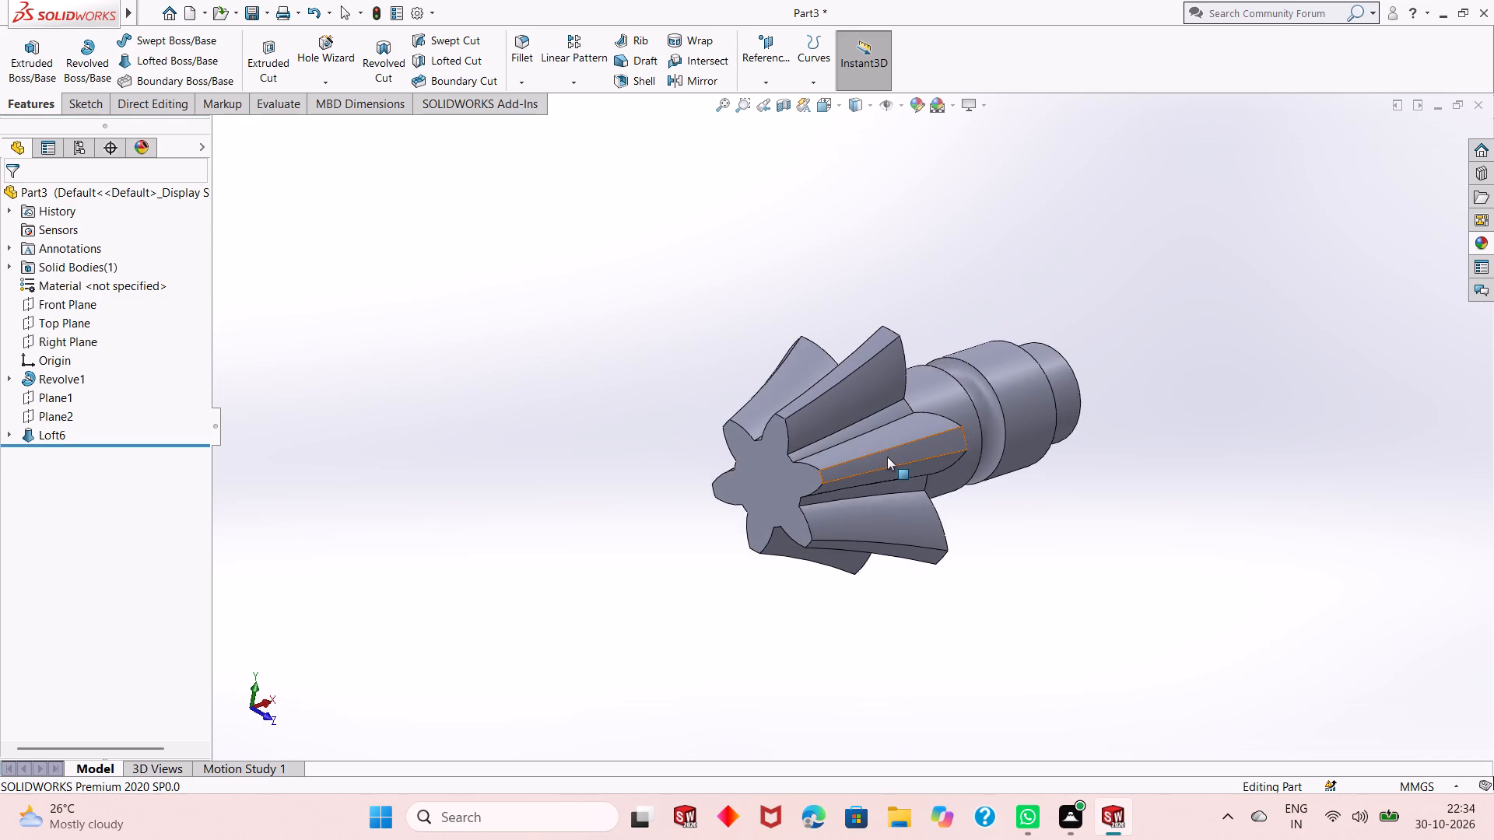
{"action": "scroll", "coordinate": [887, 457], "scroll_direction": "up", "scroll_amount": 2}
{"action": "middle_click_drag", "start_coordinate": [908, 367], "coordinate": [918, 439]}
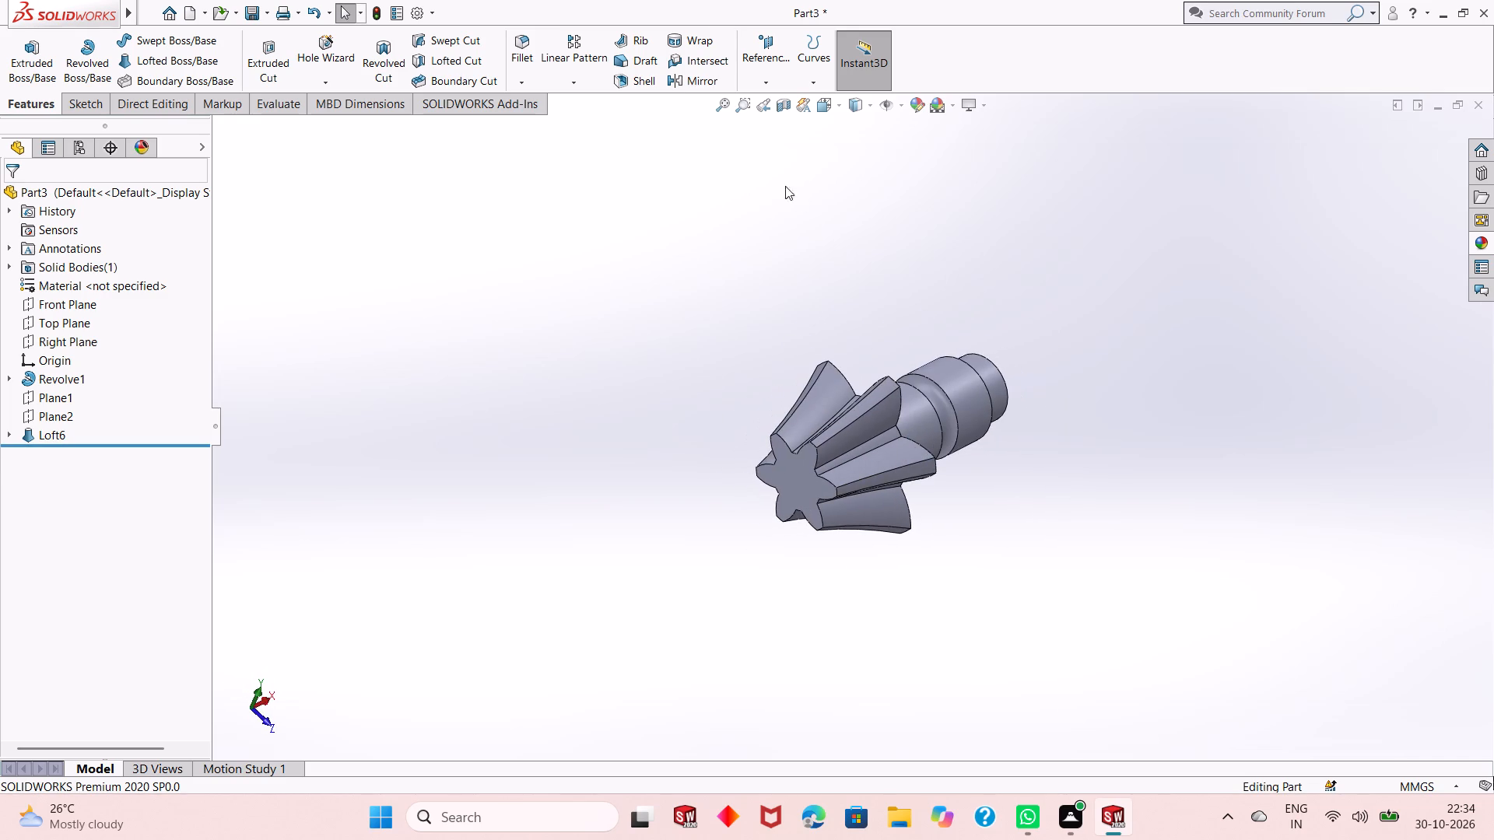
{"action": "left_click", "coordinate": [250, 10]}
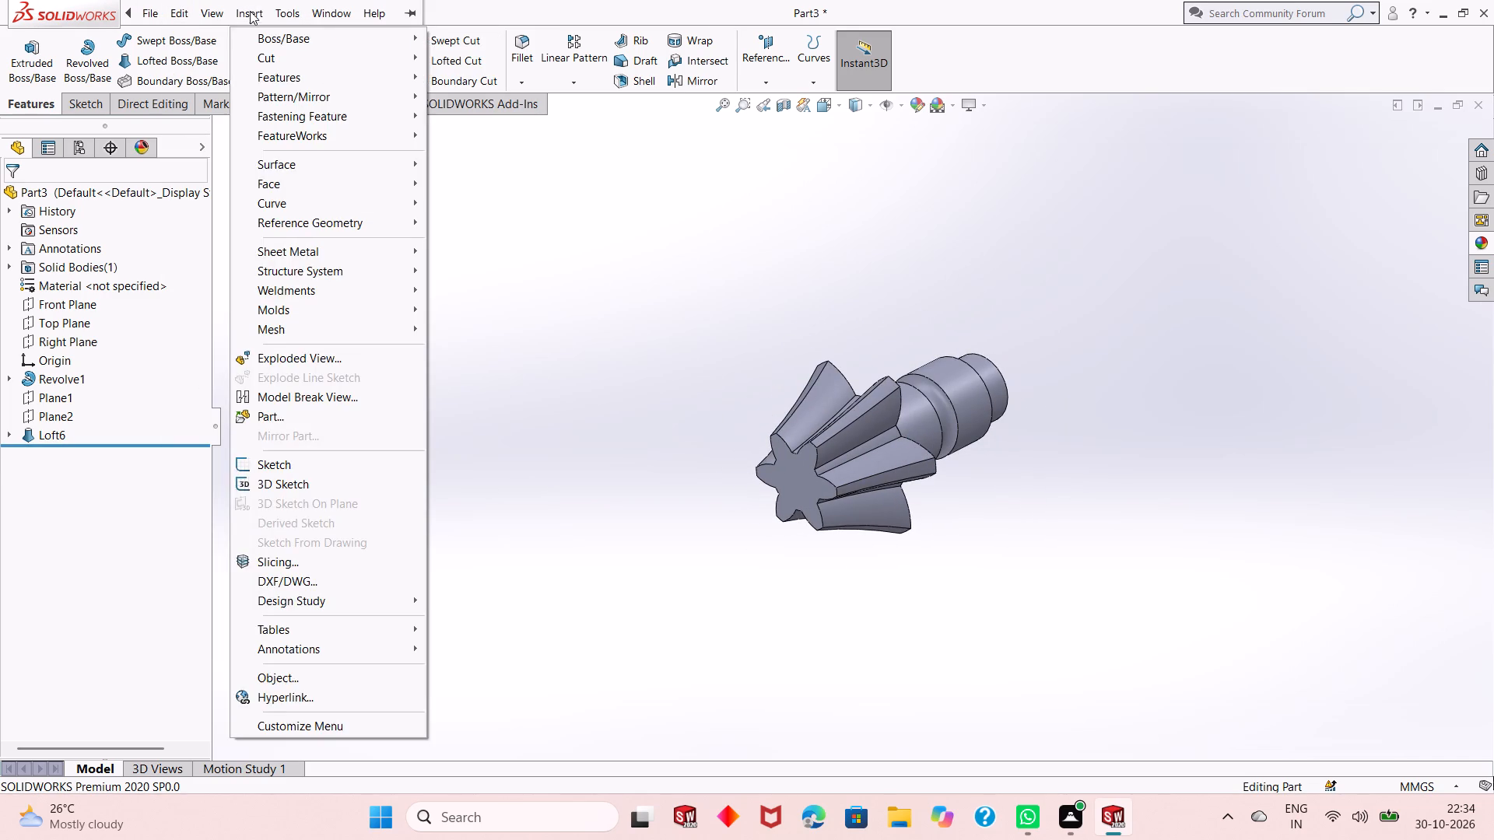
{"action": "left_click", "coordinate": [285, 79]}
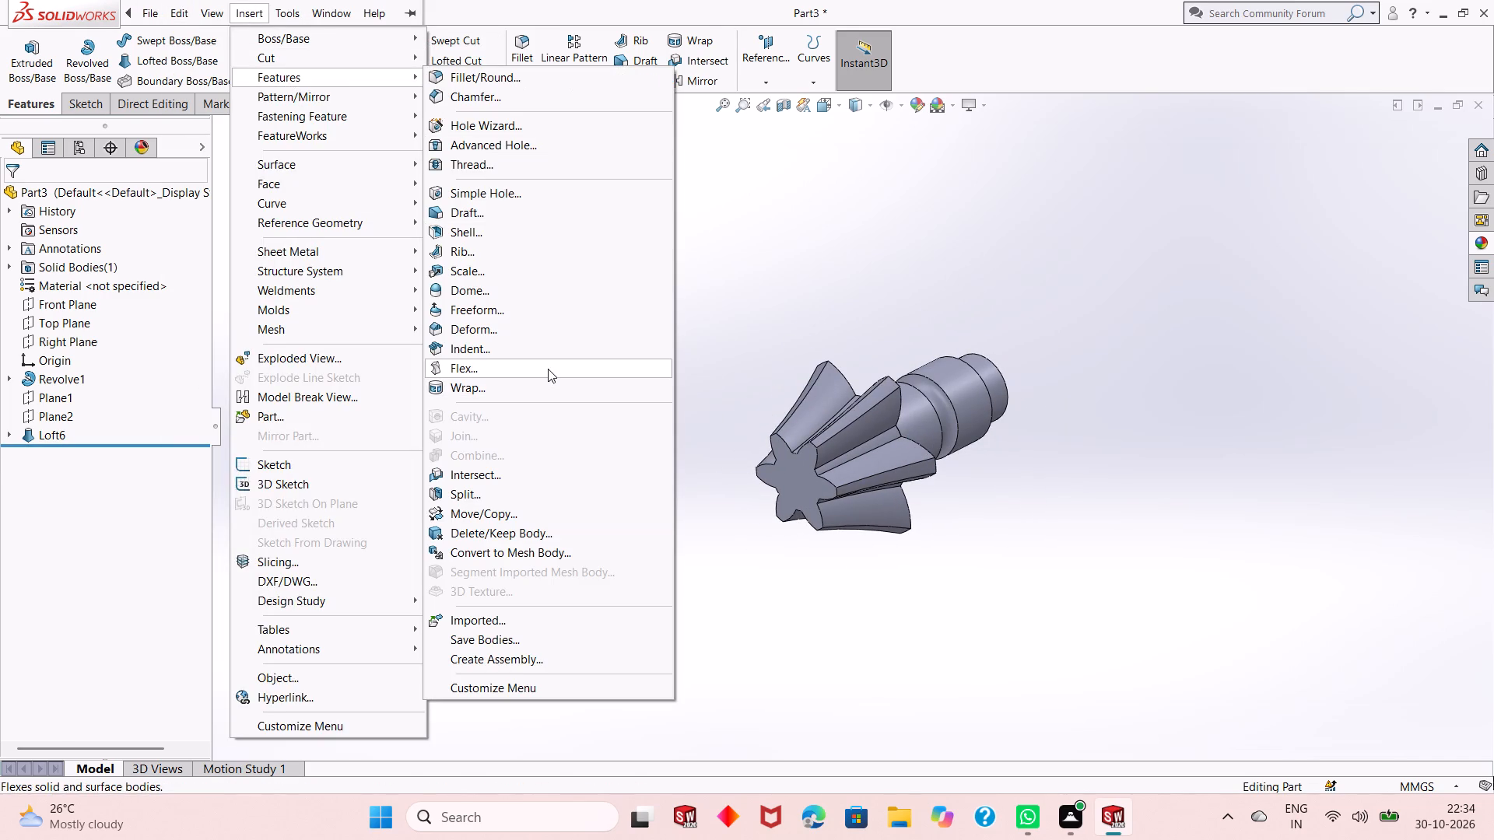
{"action": "left_click", "coordinate": [548, 369]}
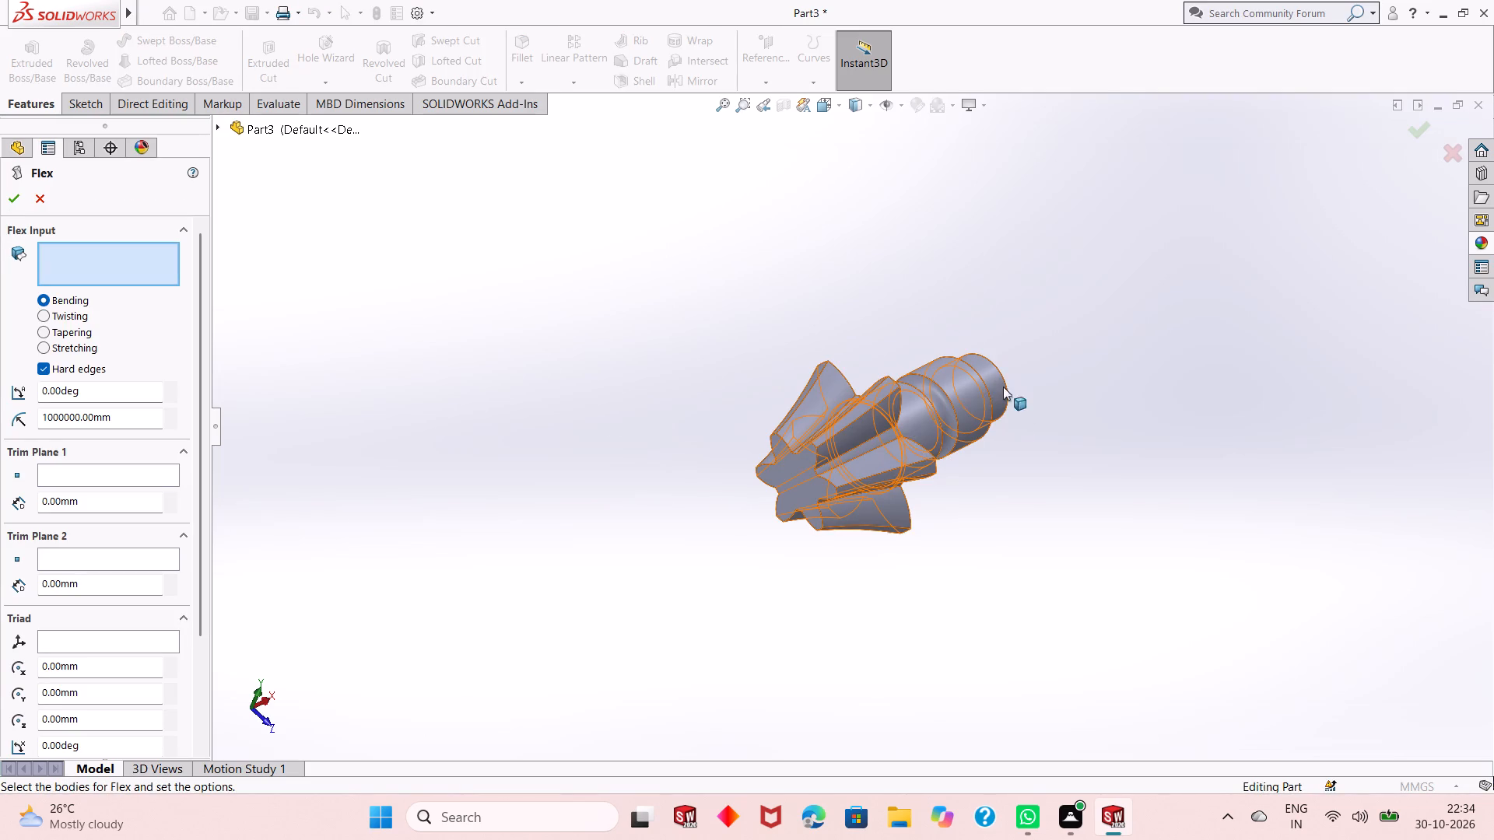
{"action": "left_click", "coordinate": [796, 474]}
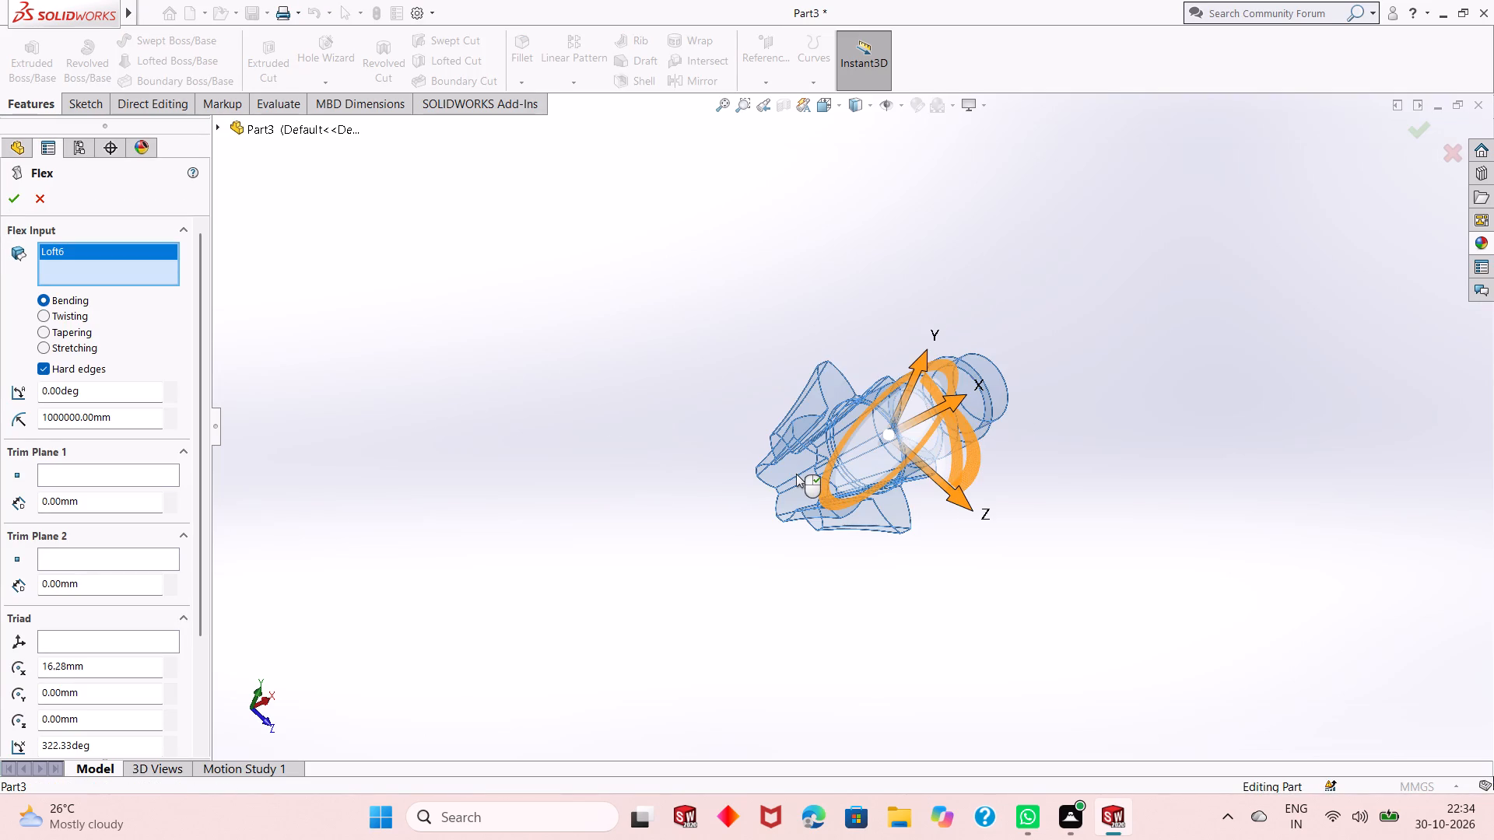
{"action": "middle_click_drag", "start_coordinate": [1005, 509], "coordinate": [980, 541]}
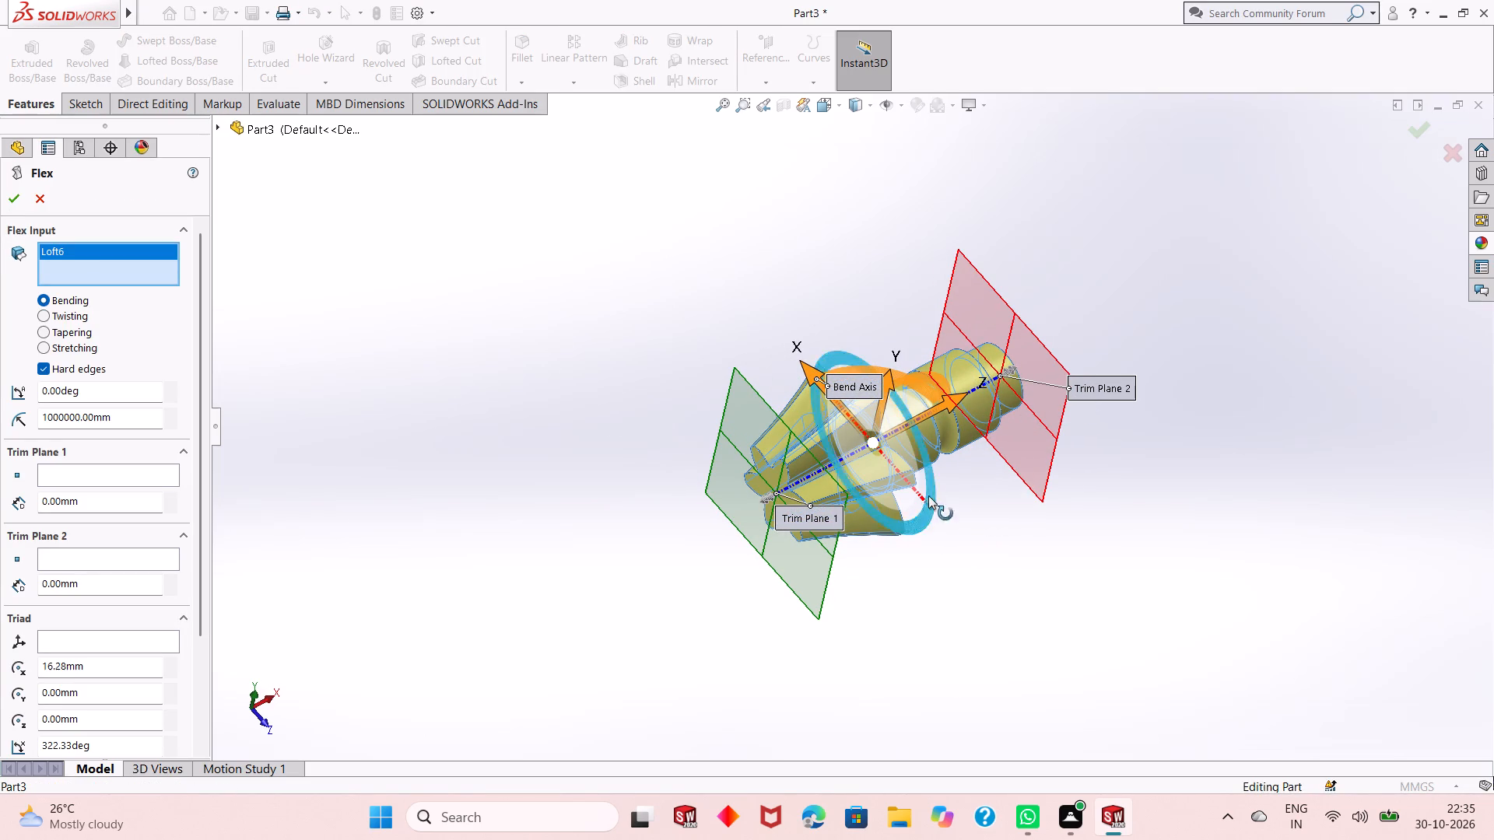
{"action": "left_click", "coordinate": [65, 315]}
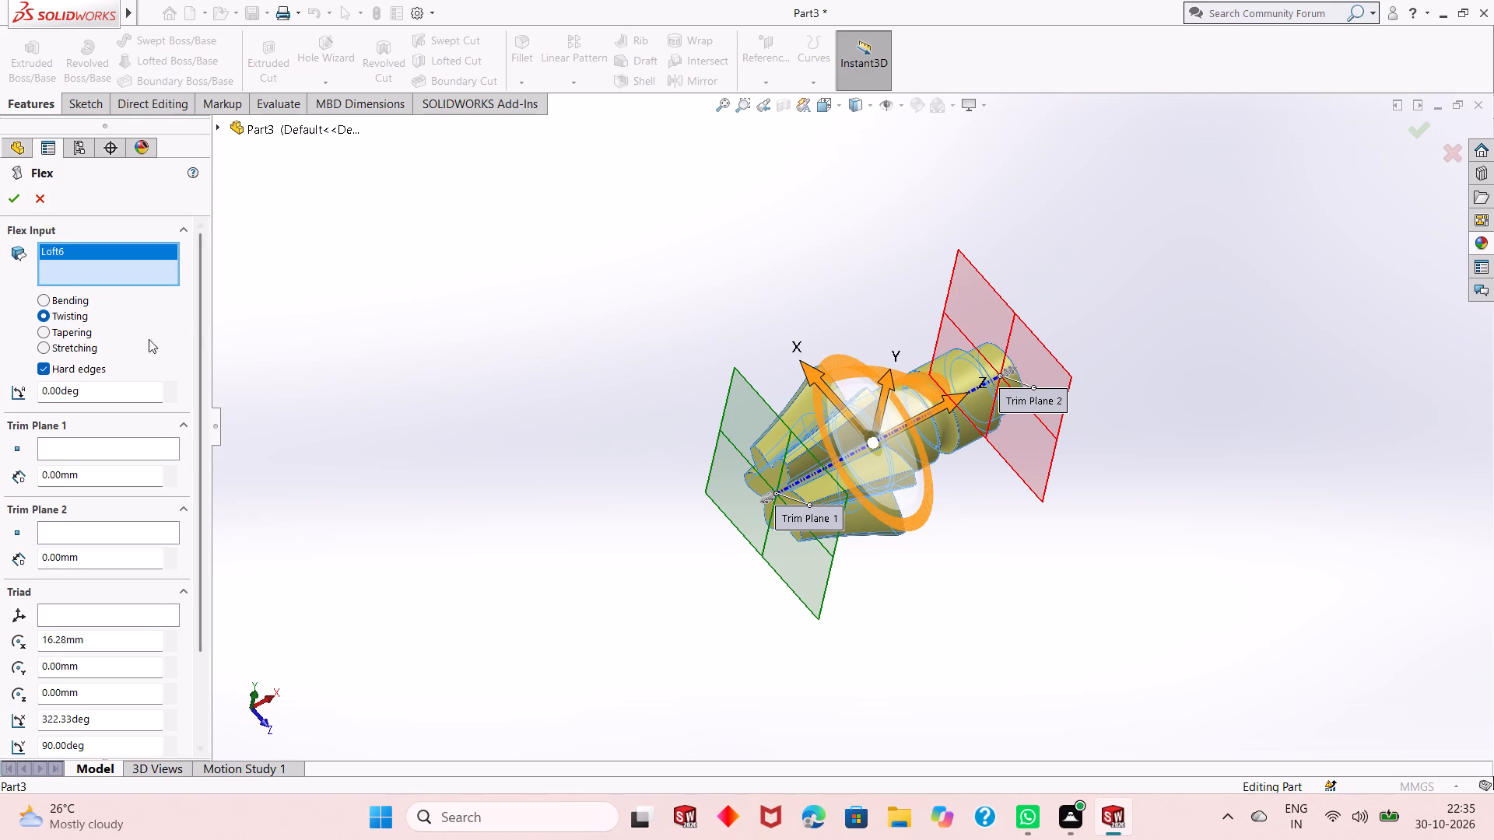
{"action": "left_click", "coordinate": [111, 400]}
{"action": "left_click", "coordinate": [111, 401]}
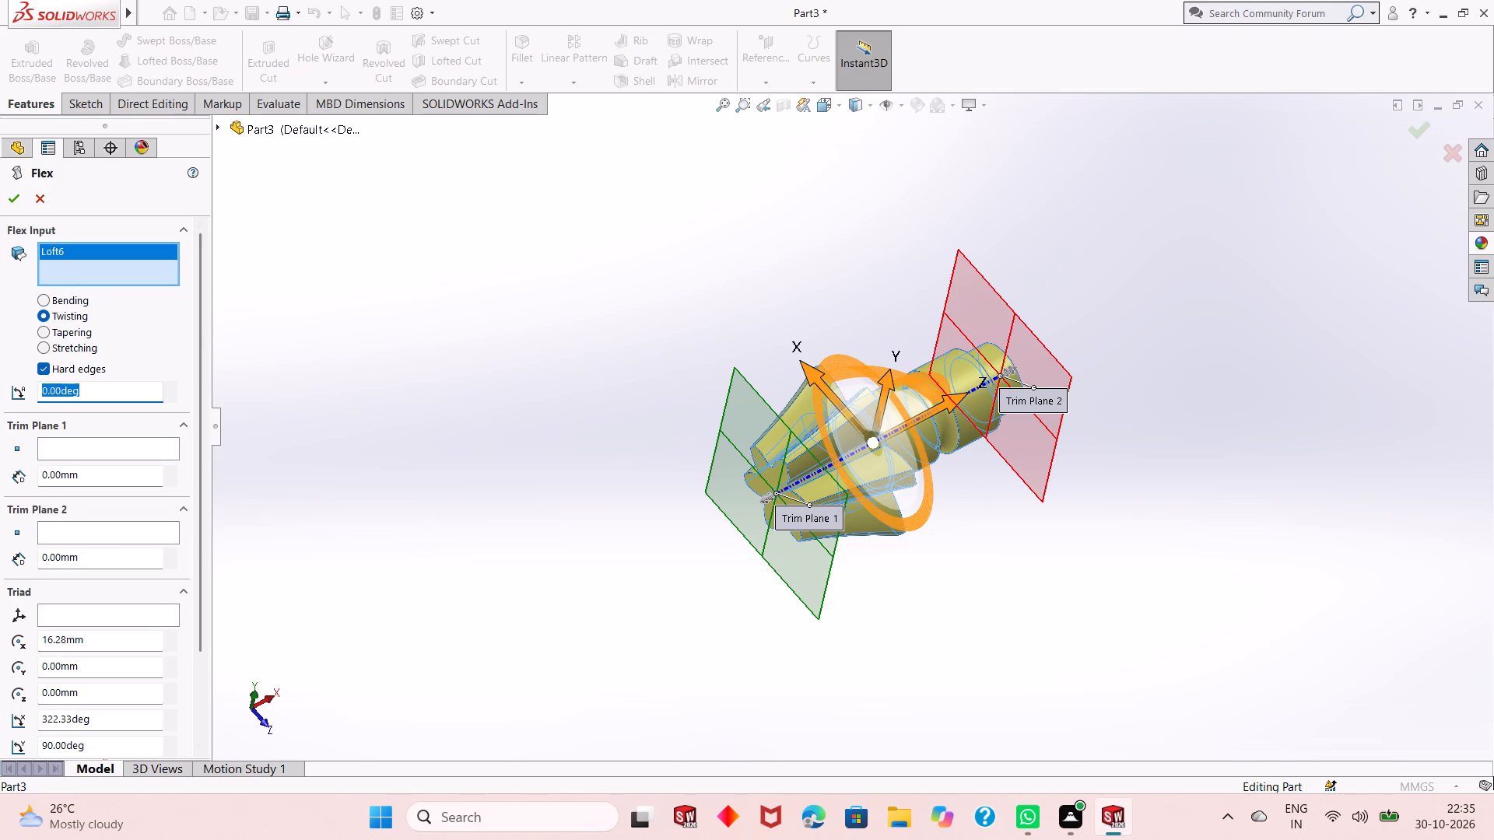
{"action": "type", "text": "90"}
{"action": "key", "text": "Return"}
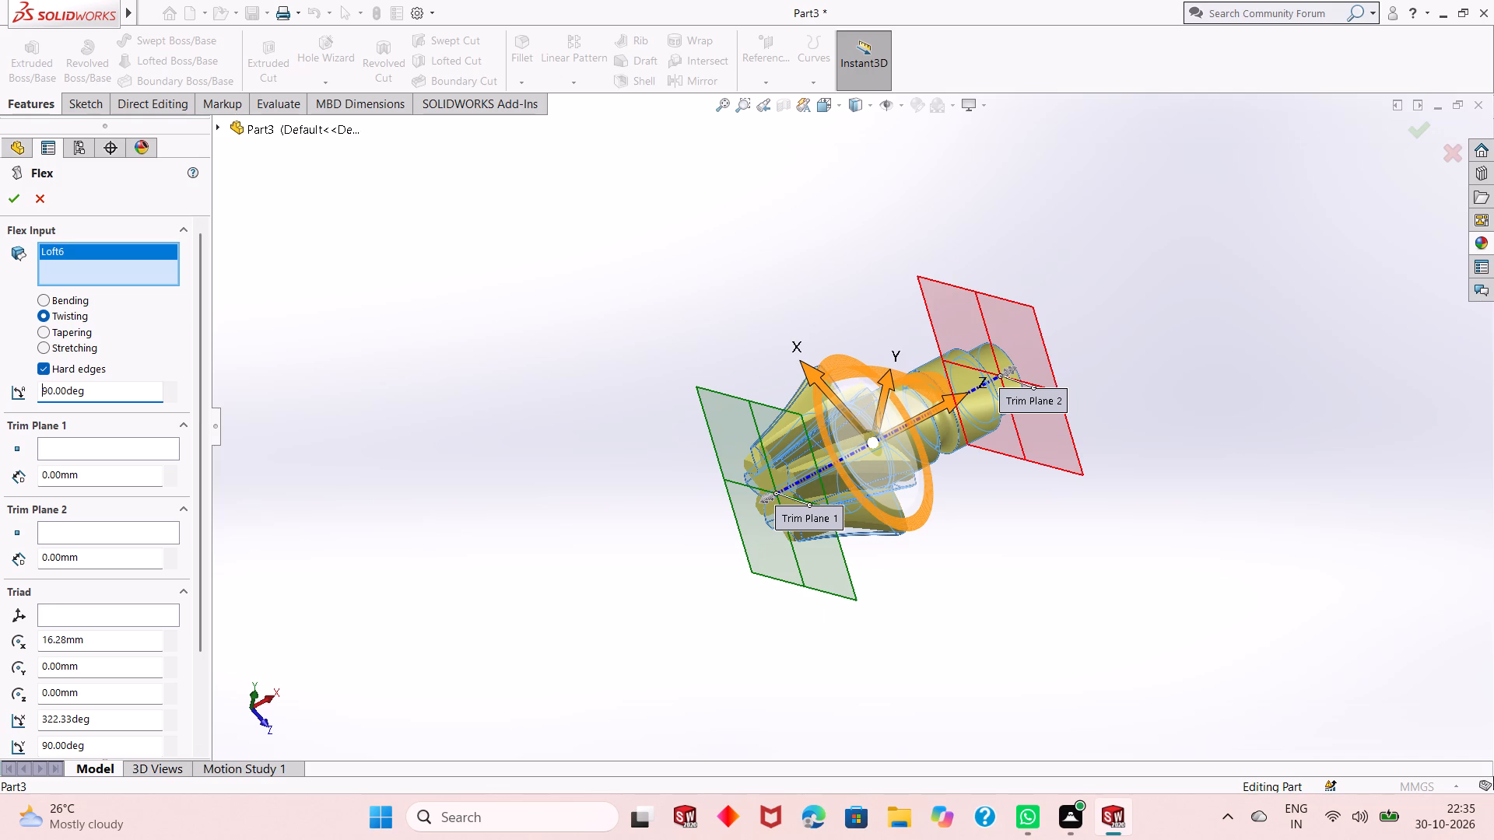
{"action": "left_click", "coordinate": [18, 198]}
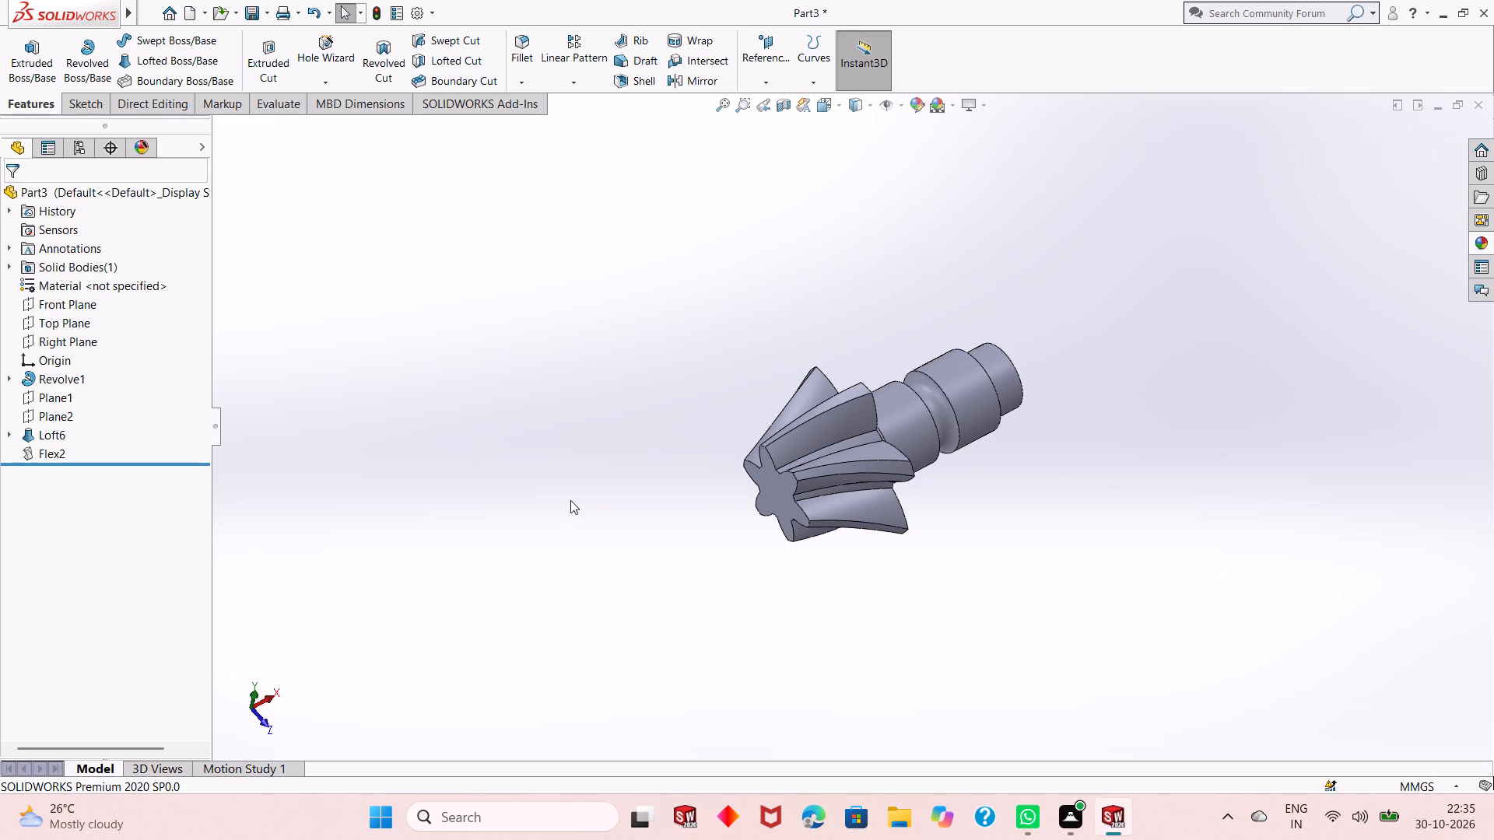
Inspect the twisted teeth from the small end, from the side and from the cylinder end.
{"action": "scroll", "coordinate": [797, 497], "scroll_direction": "down", "scroll_amount": 2}
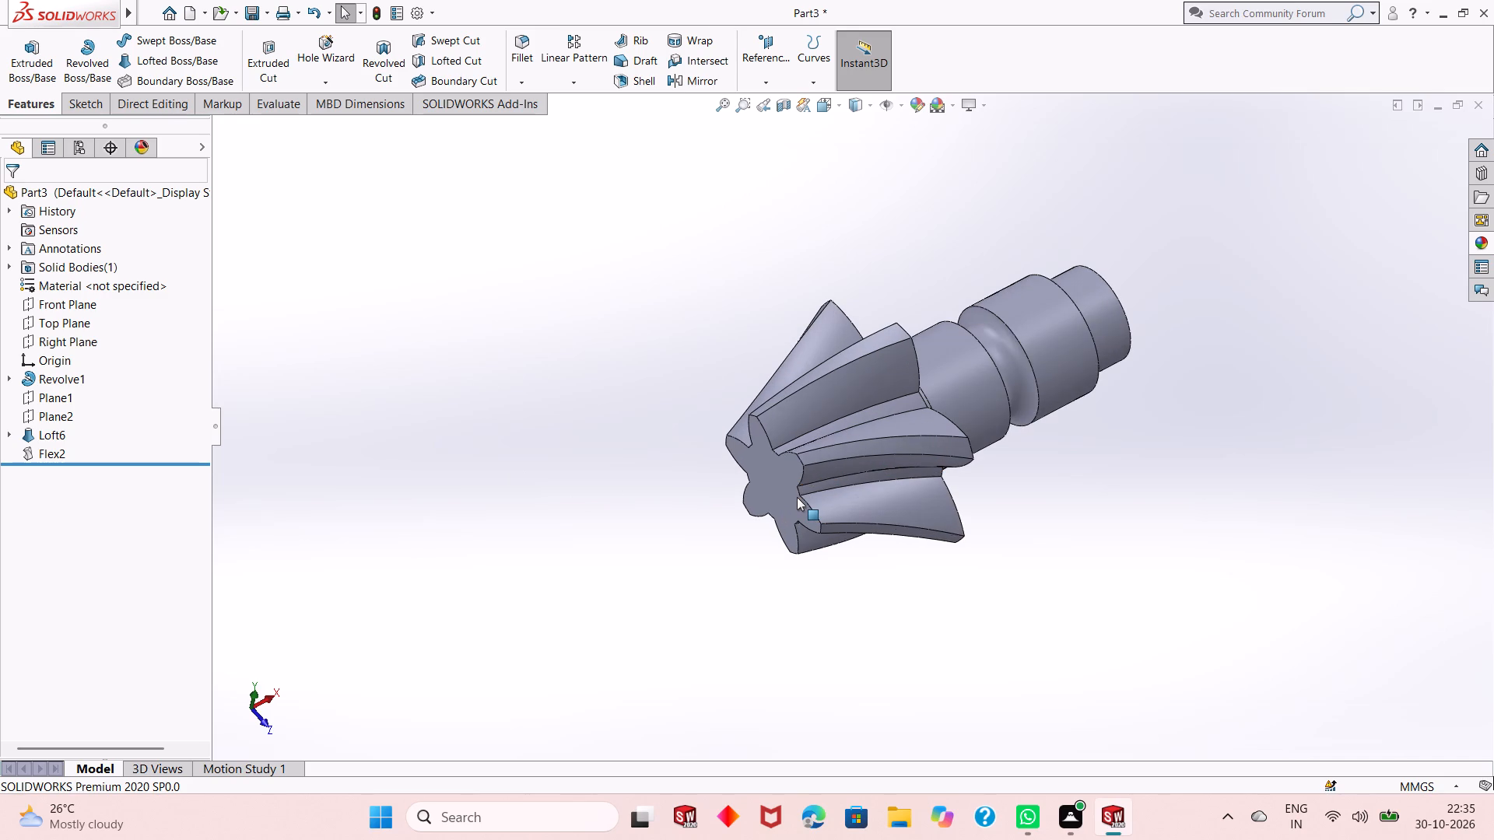
{"action": "scroll", "coordinate": [797, 497], "scroll_direction": "down", "scroll_amount": 1}
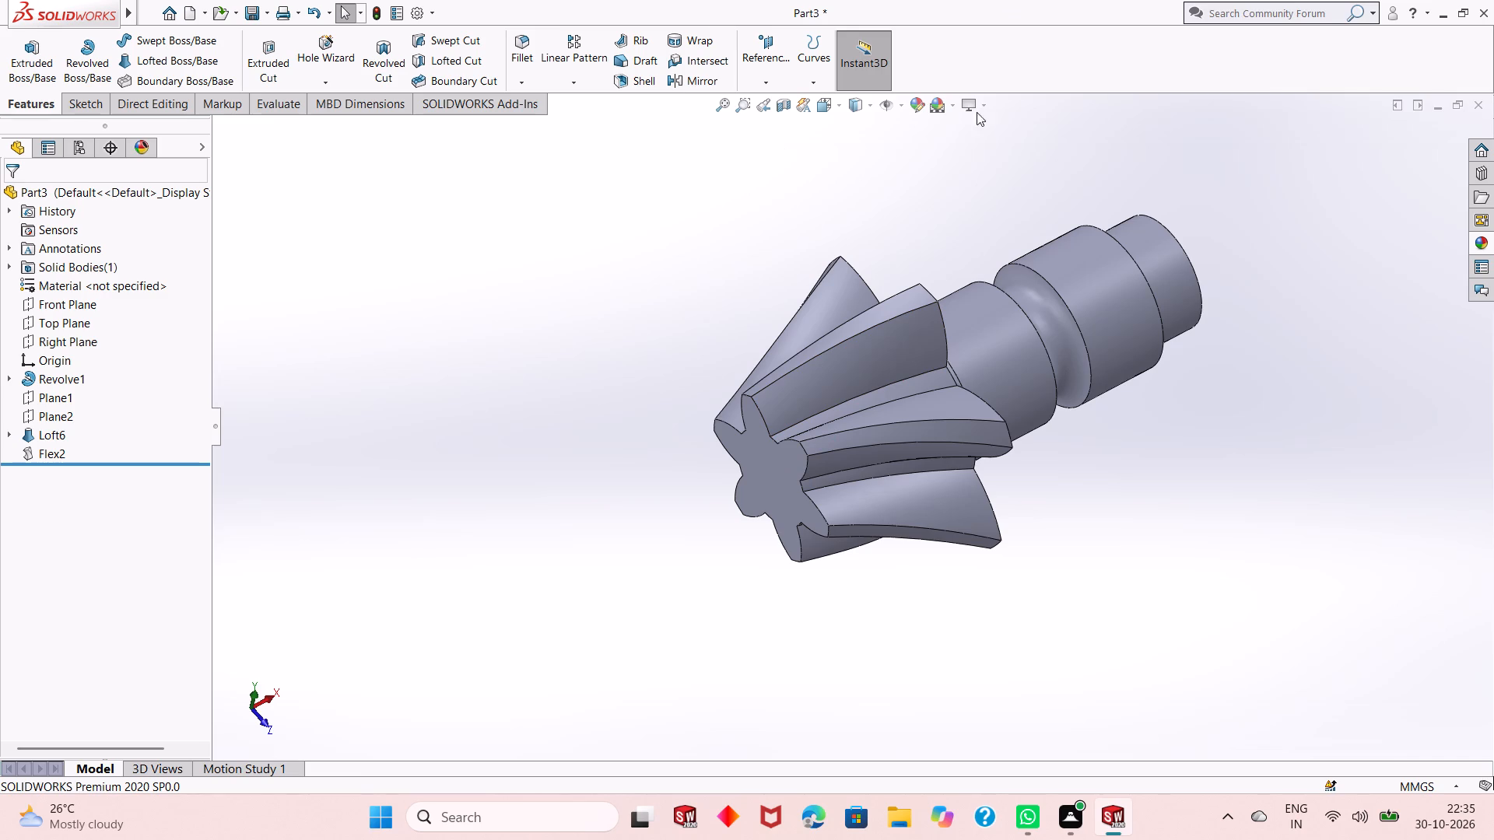
{"action": "scroll", "coordinate": [920, 331], "scroll_direction": "down", "scroll_amount": 2}
{"action": "scroll", "coordinate": [834, 414], "scroll_direction": "up", "scroll_amount": 1}
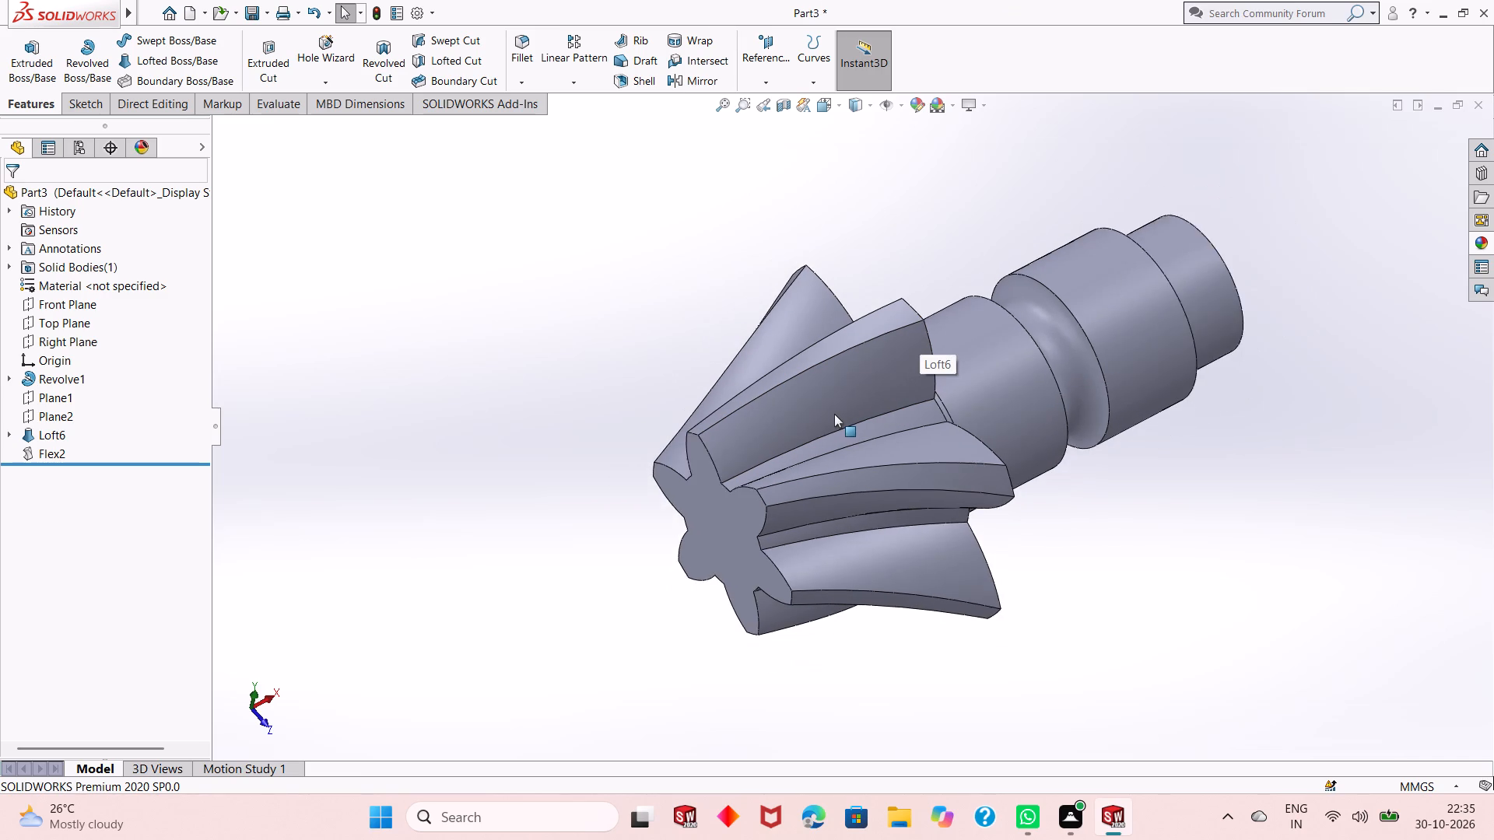
{"action": "scroll", "coordinate": [834, 414], "scroll_direction": "up", "scroll_amount": 1}
{"action": "middle_click_drag", "start_coordinate": [843, 452], "coordinate": [956, 277]}
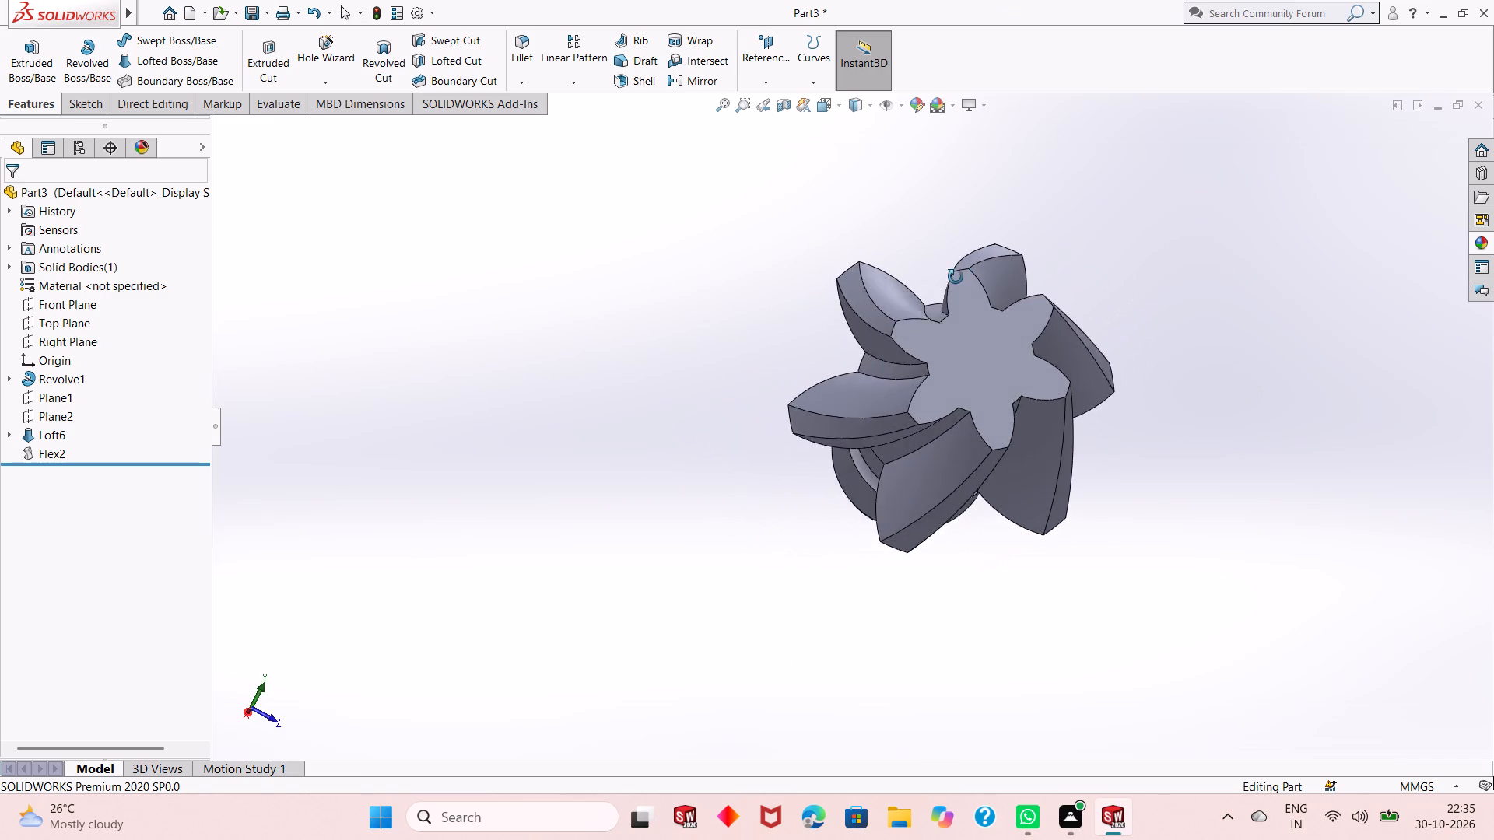
{"action": "middle_click_drag", "start_coordinate": [956, 277], "coordinate": [780, 285]}
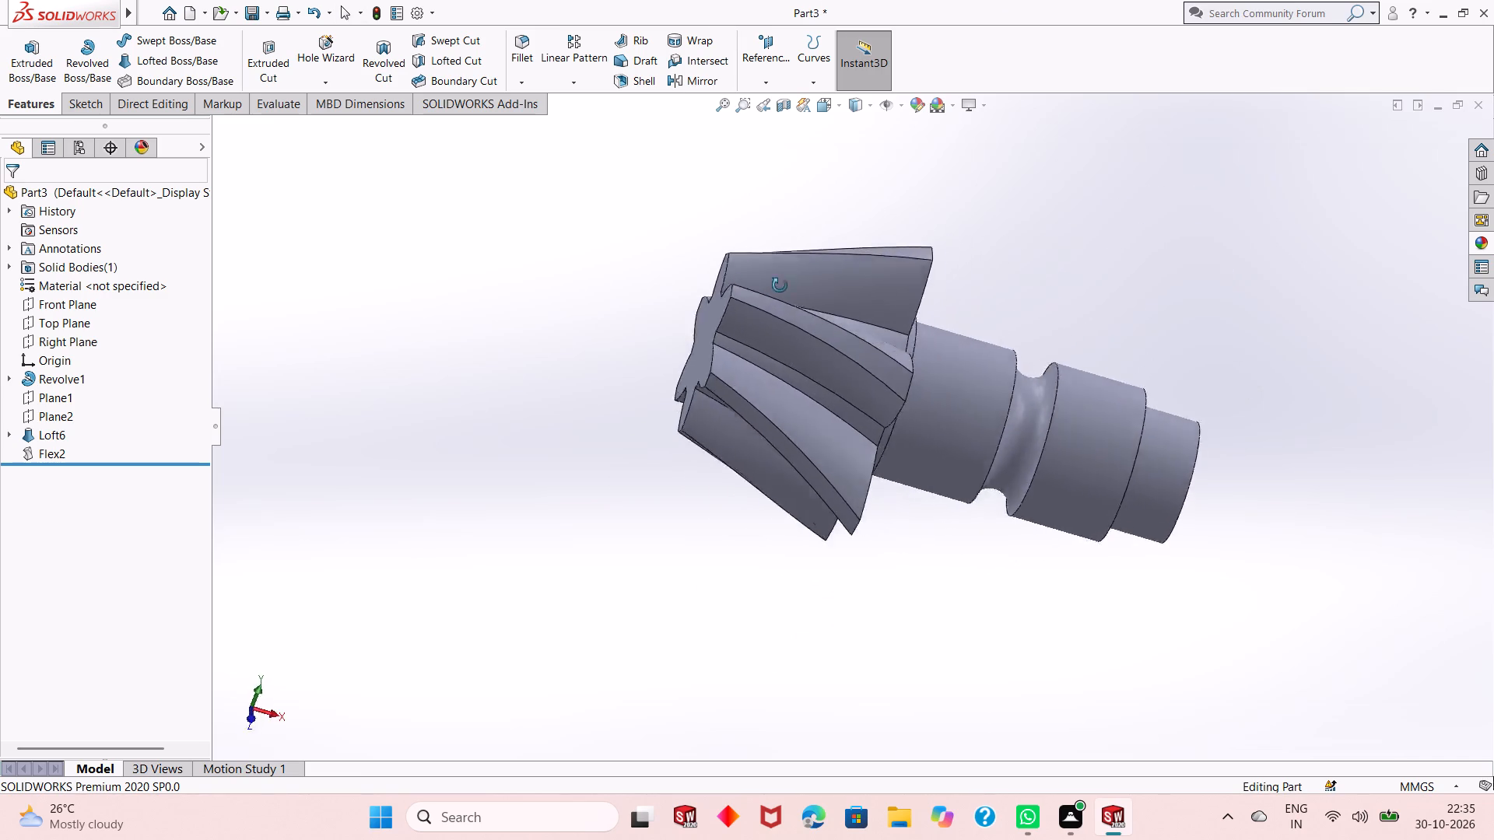
{"action": "middle_click_drag", "start_coordinate": [780, 285], "coordinate": [609, 240]}
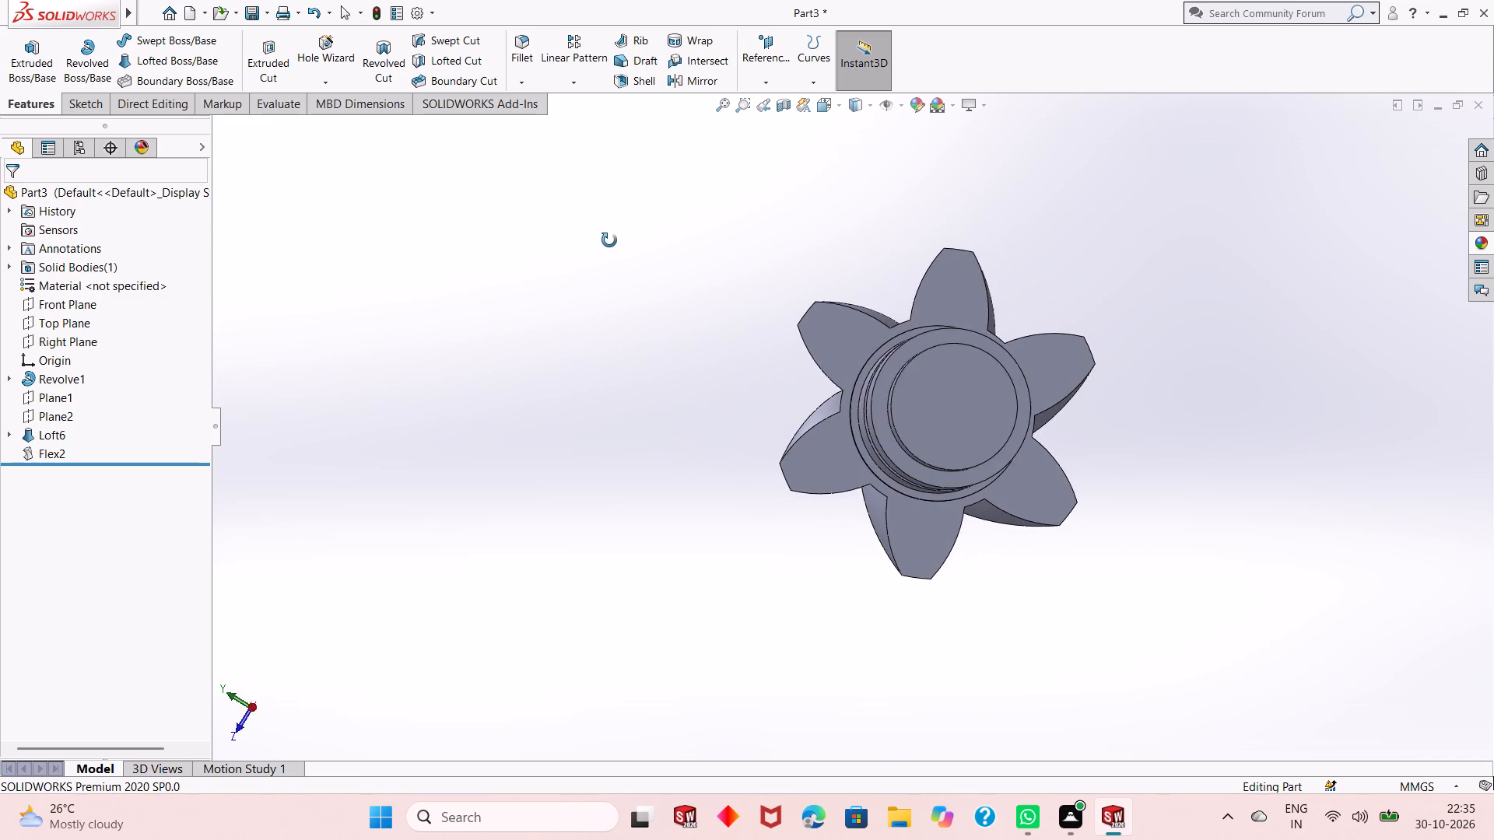
{"action": "middle_click_drag", "start_coordinate": [609, 240], "coordinate": [602, 243]}
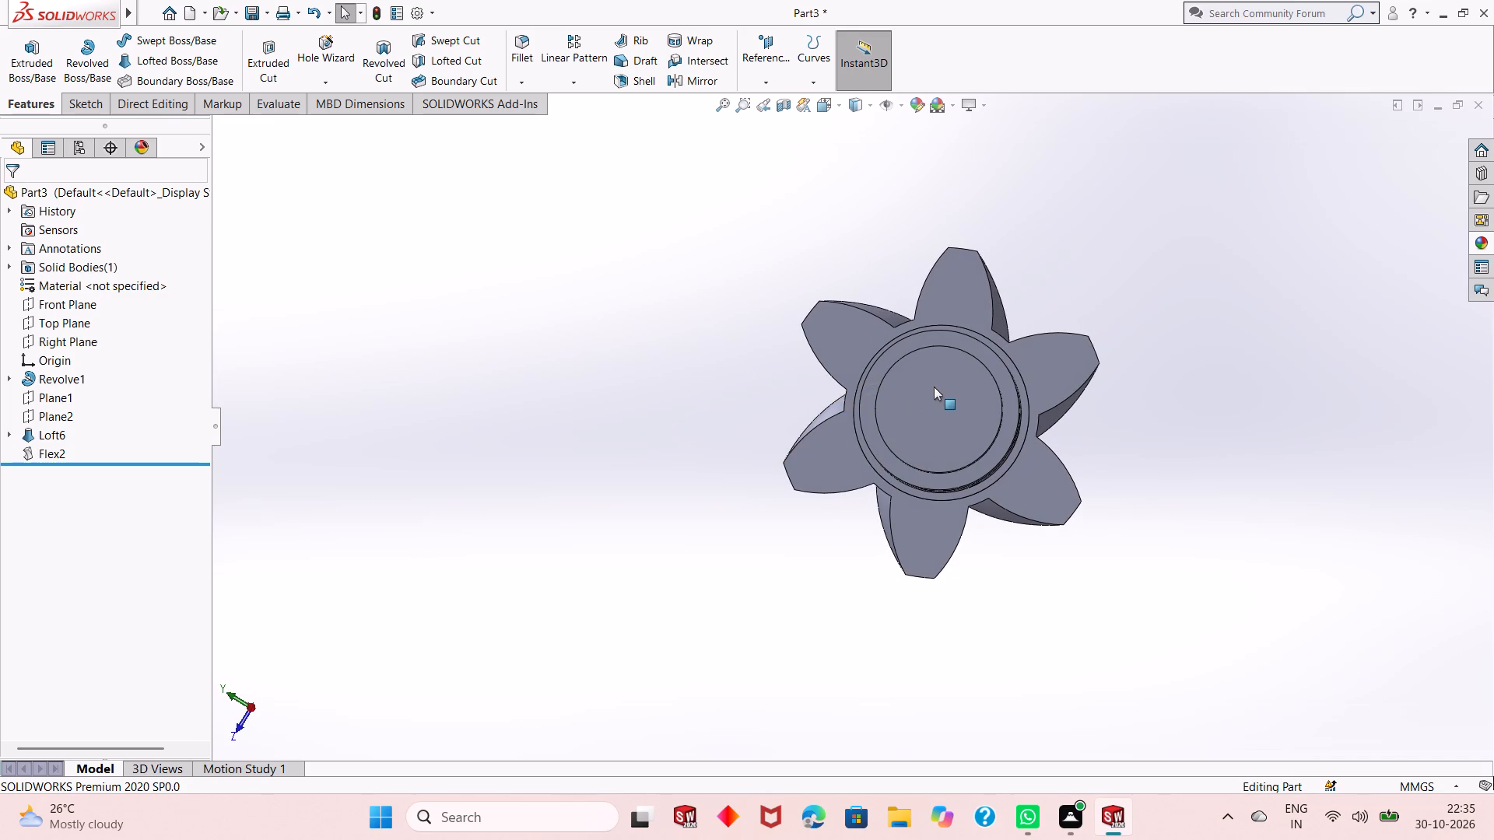
Examine the back faces of the teeth and their junction with the grooved stepped cylinder from the shaft end.
{"action": "scroll", "coordinate": [935, 387], "scroll_direction": "down", "scroll_amount": 2}
{"action": "middle_click_drag", "start_coordinate": [914, 395], "coordinate": [938, 457]}
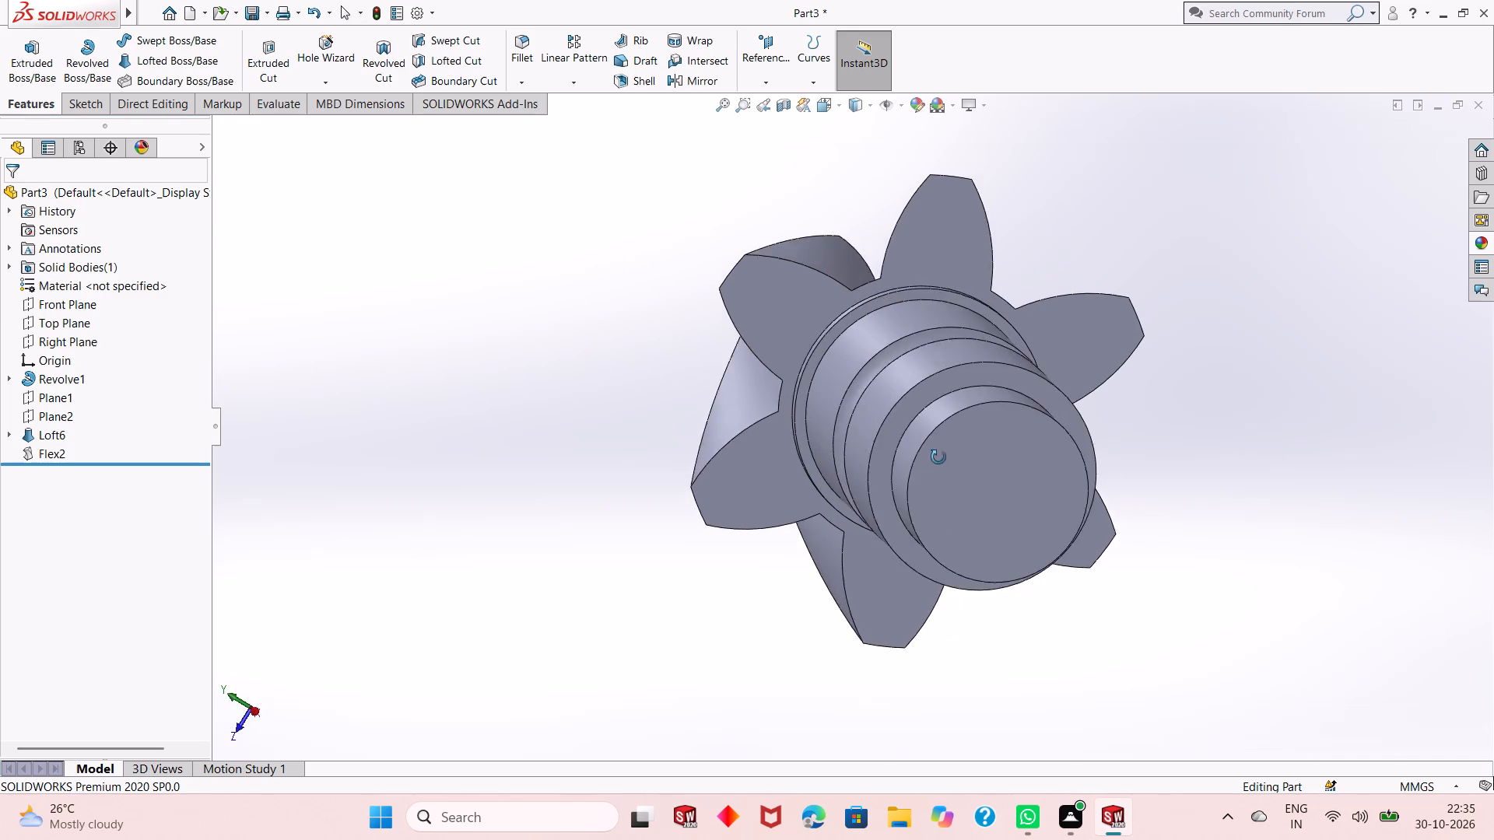
{"action": "middle_click_drag", "start_coordinate": [938, 457], "coordinate": [997, 236]}
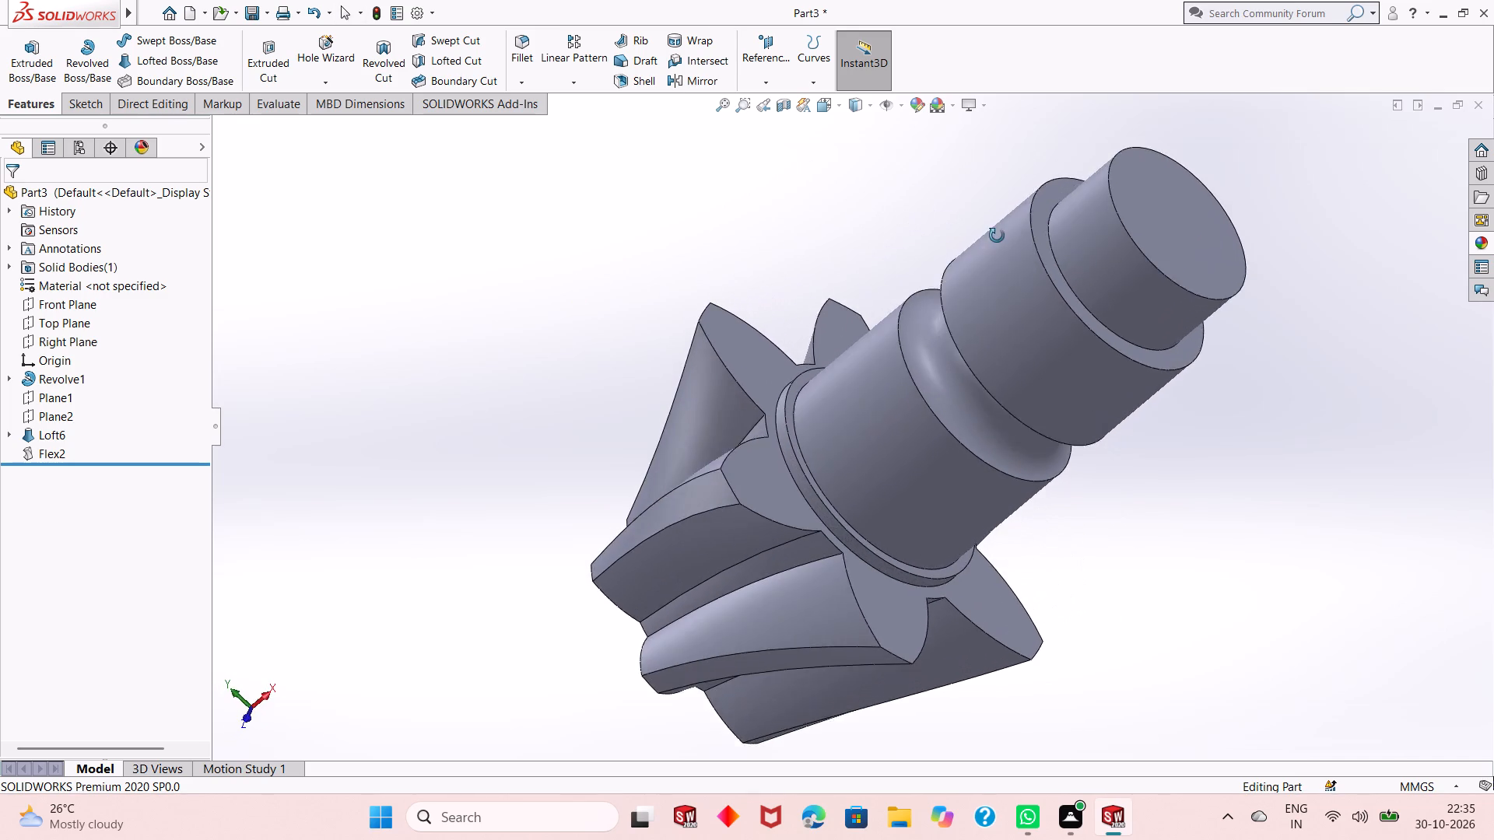
{"action": "middle_click_drag", "start_coordinate": [997, 236], "coordinate": [970, 516]}
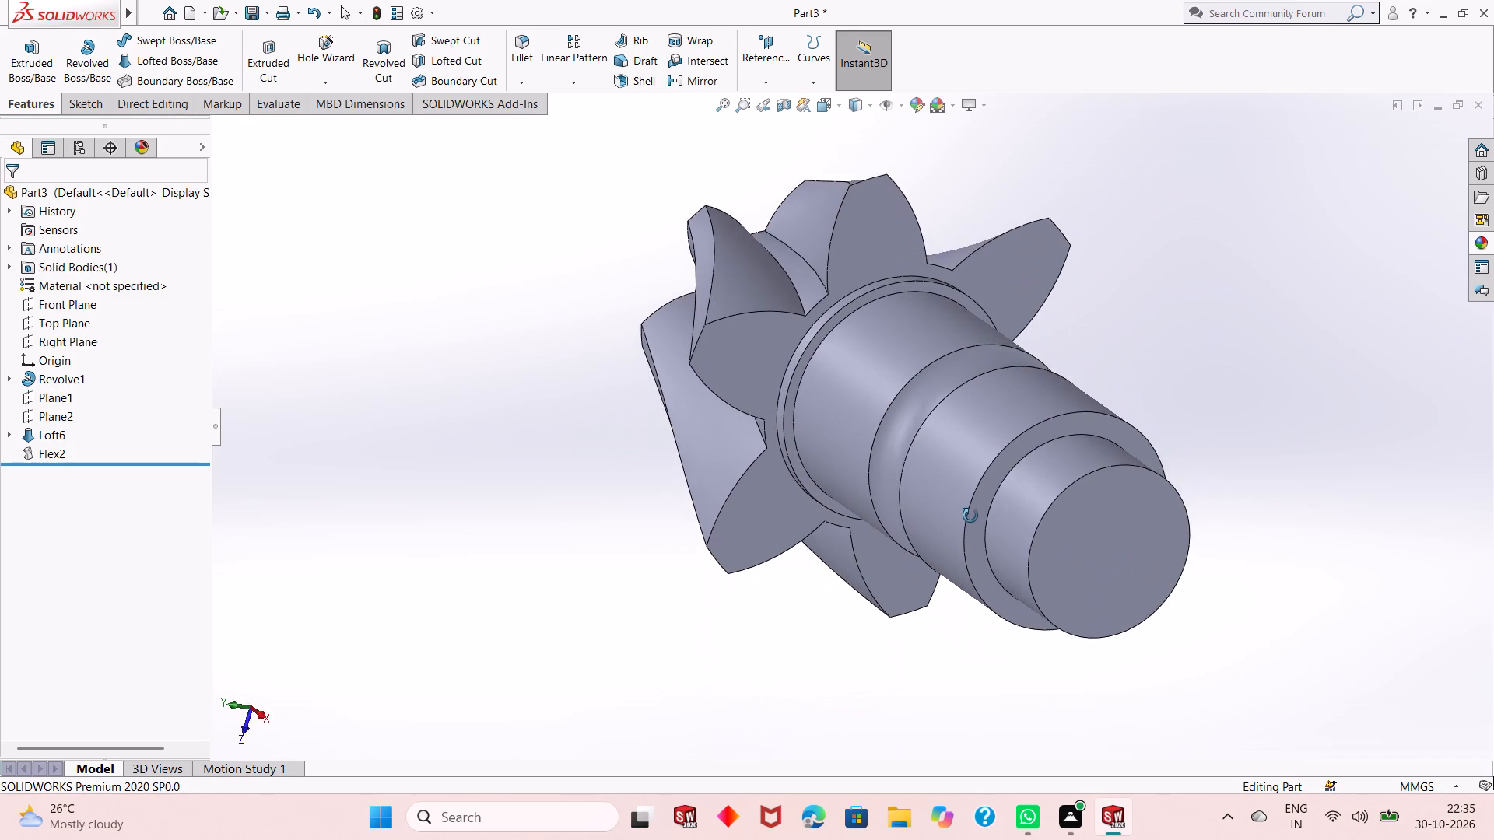
{"action": "middle_click_drag", "start_coordinate": [970, 516], "coordinate": [910, 443]}
{"action": "scroll", "coordinate": [910, 443], "scroll_direction": "up", "scroll_amount": 1}
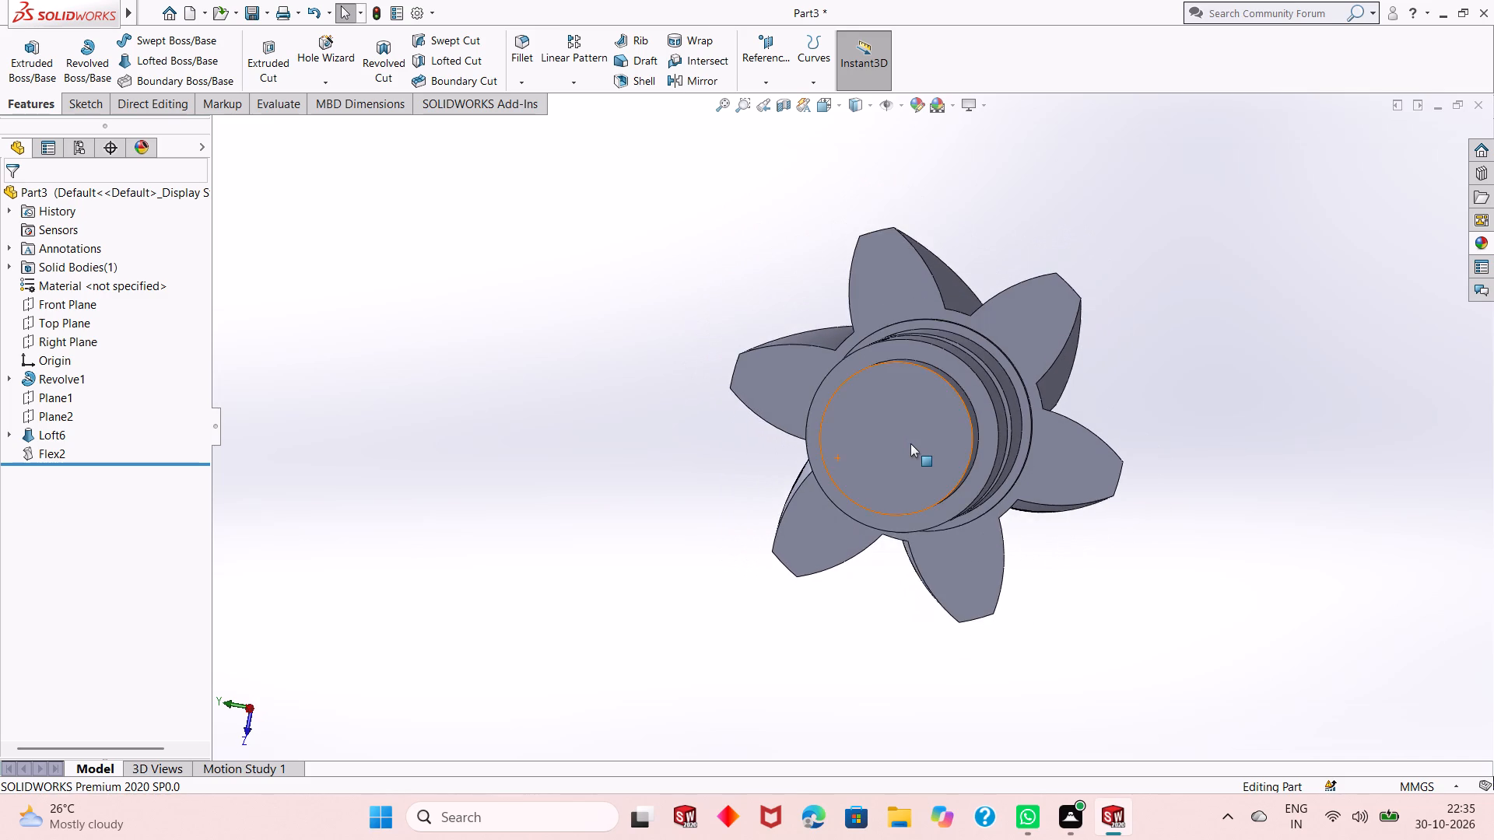
{"action": "middle_click_drag", "start_coordinate": [910, 443], "coordinate": [959, 418]}
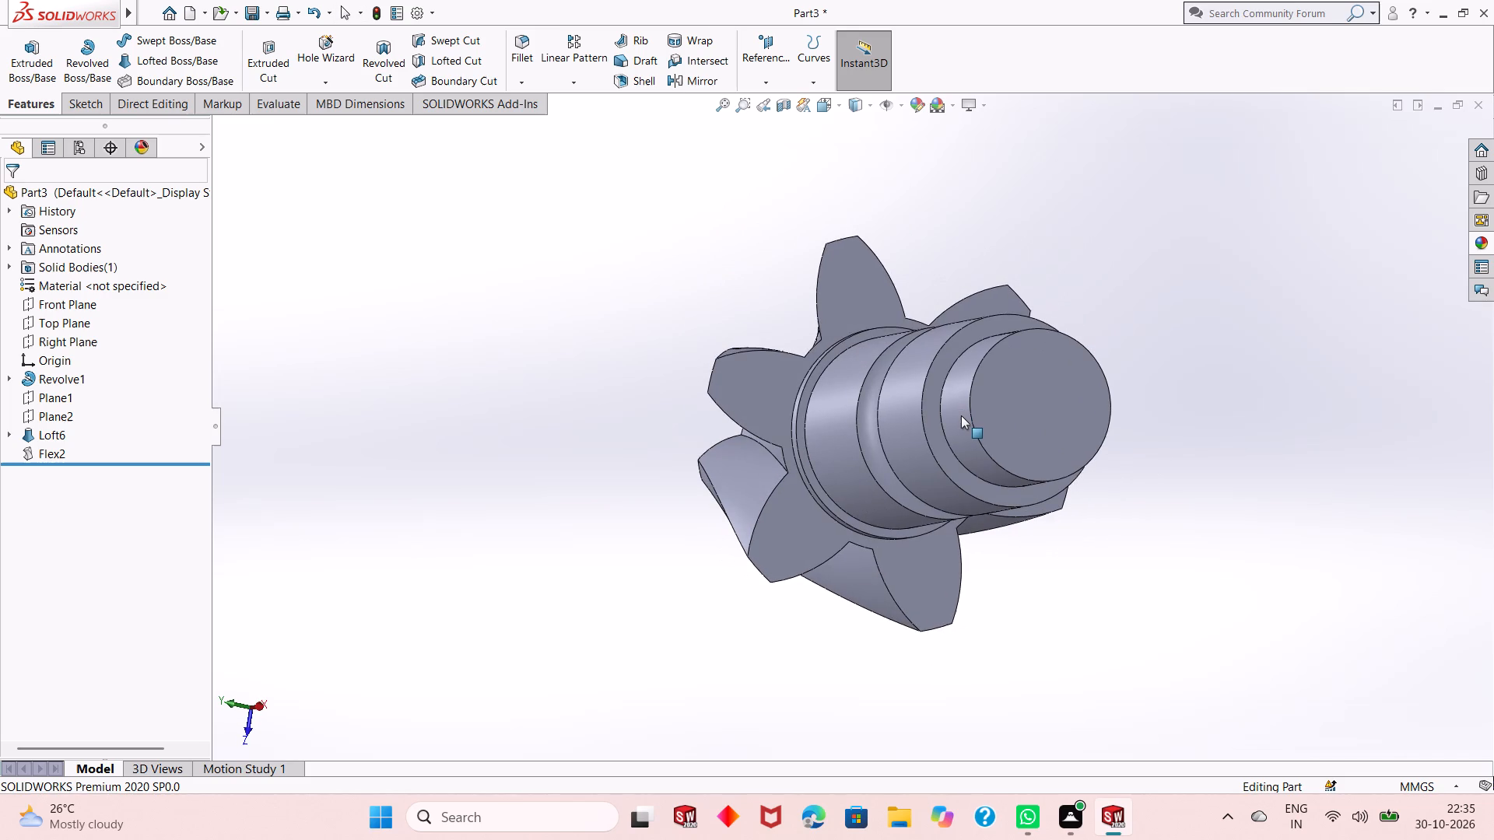
{"action": "middle_click_drag", "start_coordinate": [966, 449], "coordinate": [976, 458]}
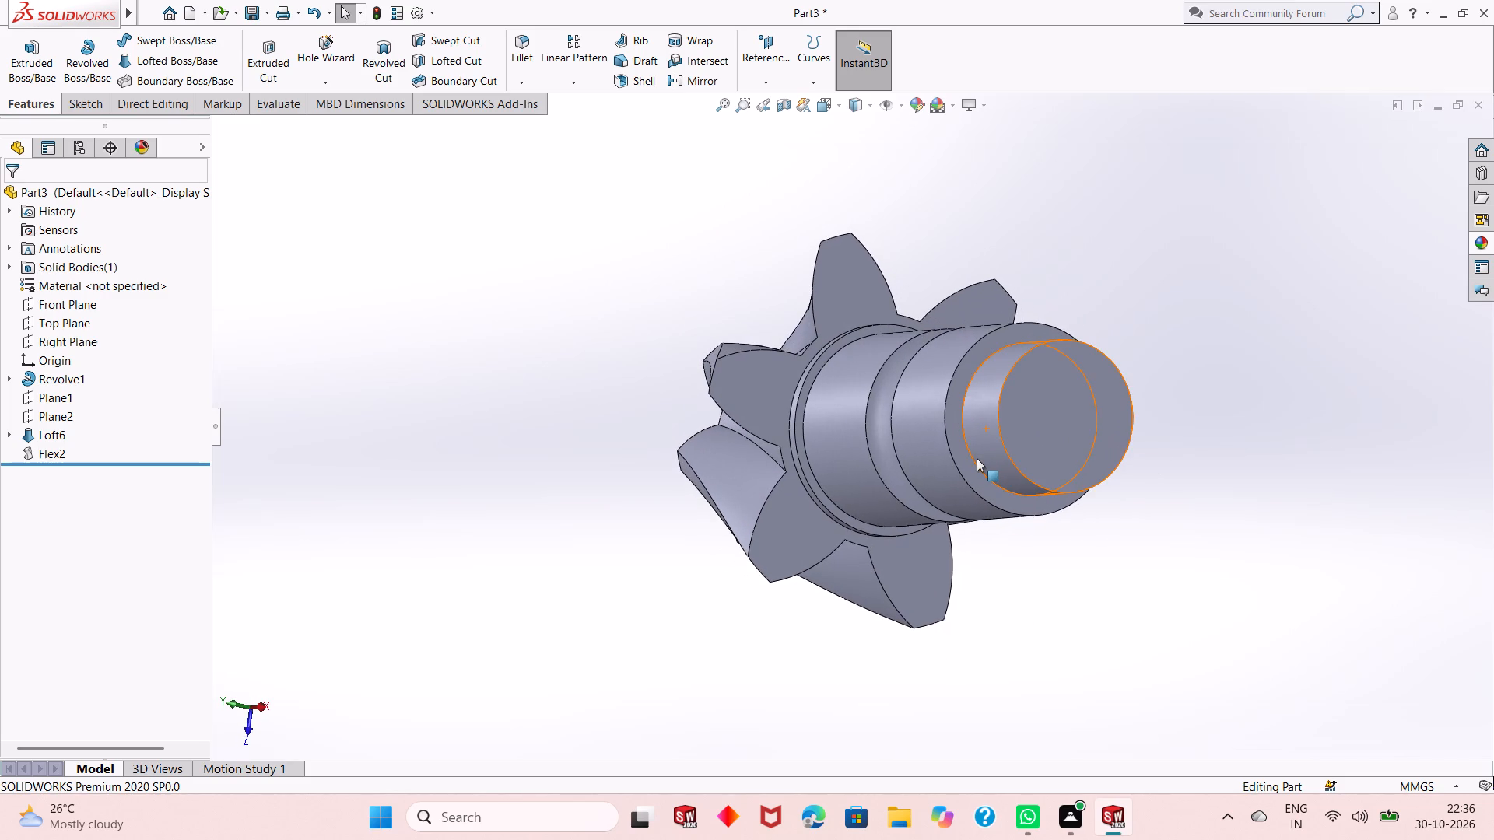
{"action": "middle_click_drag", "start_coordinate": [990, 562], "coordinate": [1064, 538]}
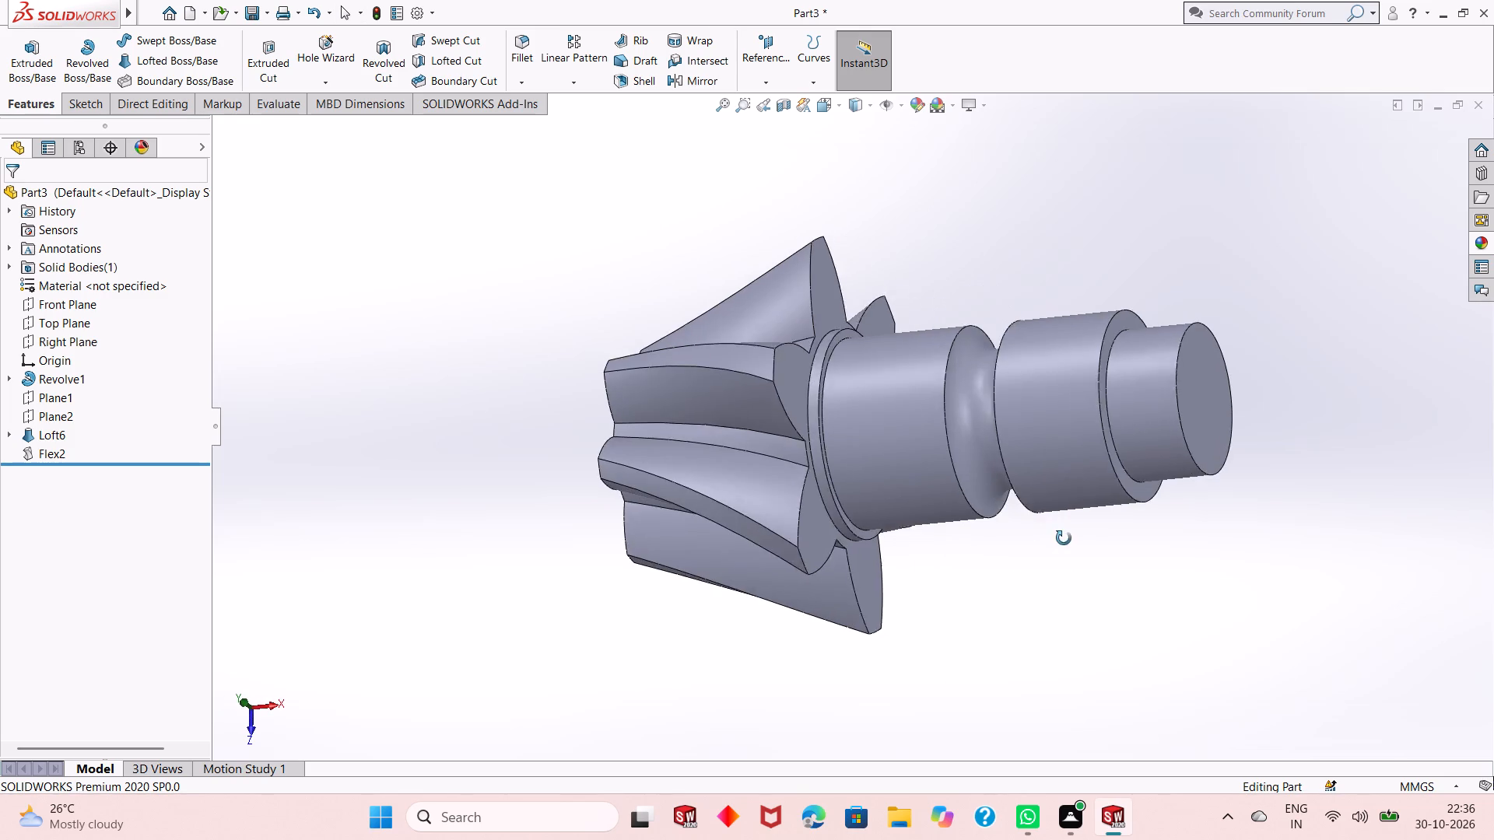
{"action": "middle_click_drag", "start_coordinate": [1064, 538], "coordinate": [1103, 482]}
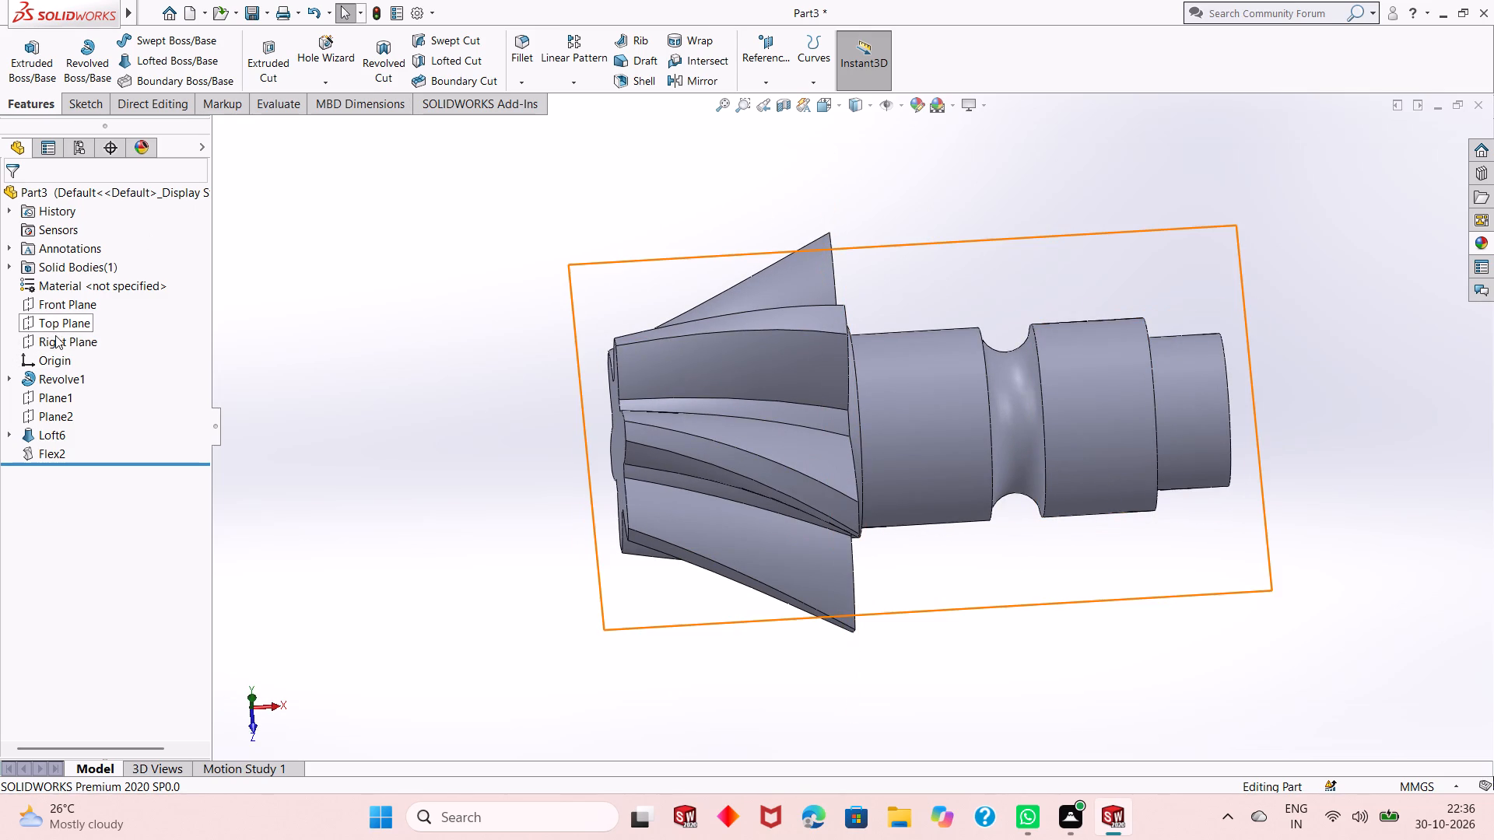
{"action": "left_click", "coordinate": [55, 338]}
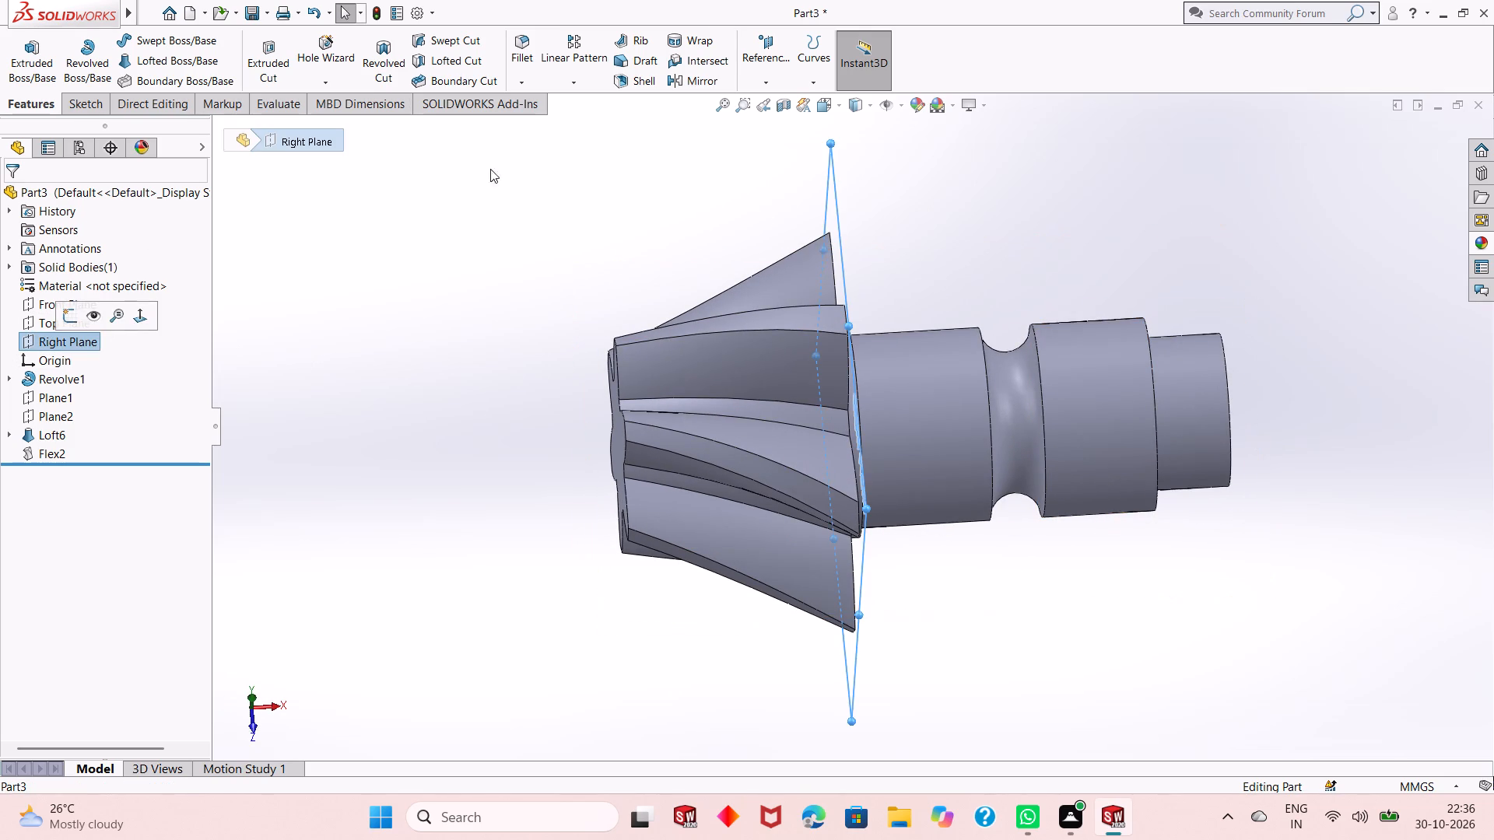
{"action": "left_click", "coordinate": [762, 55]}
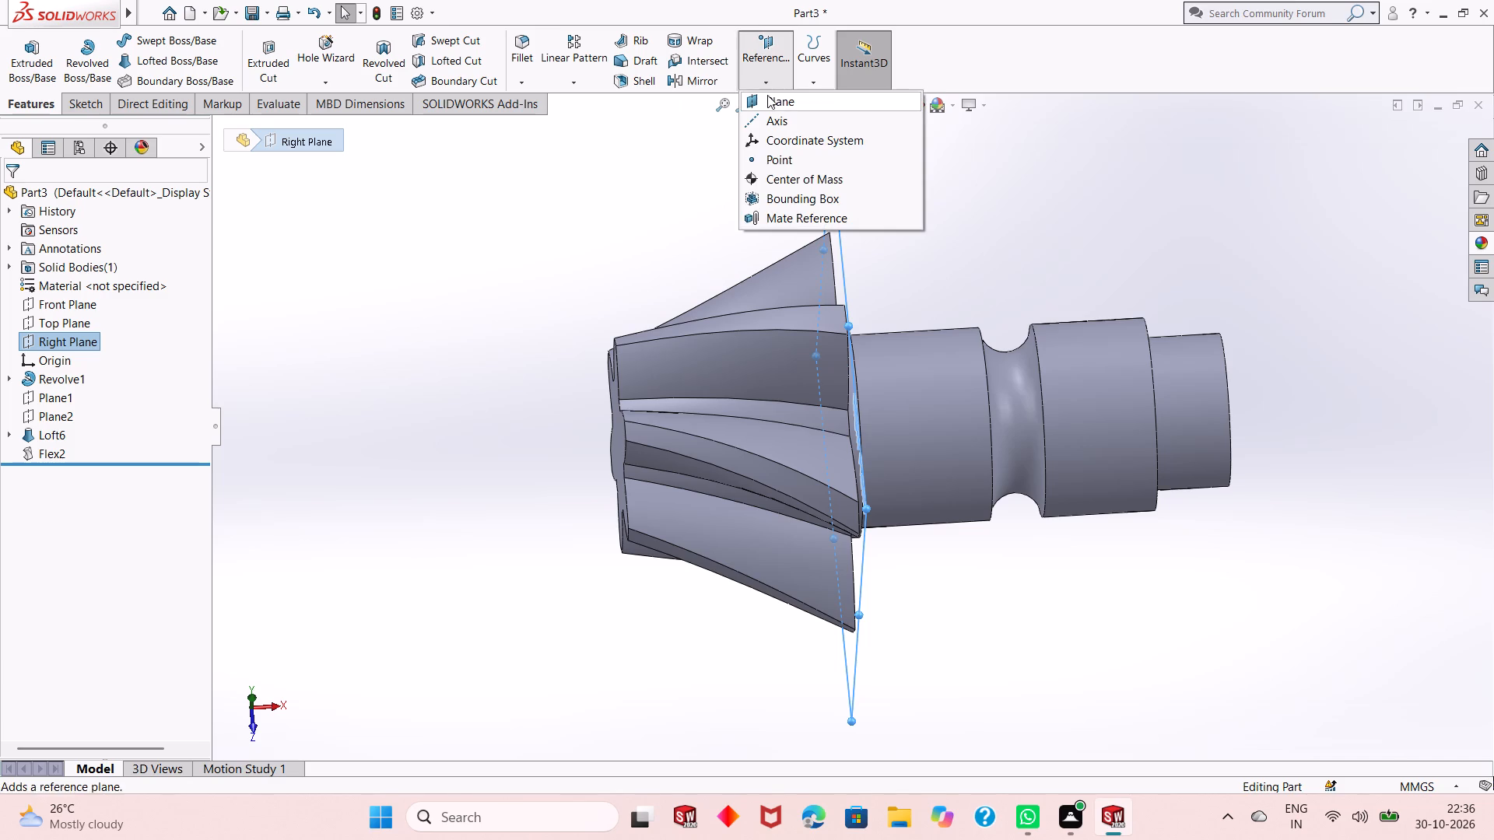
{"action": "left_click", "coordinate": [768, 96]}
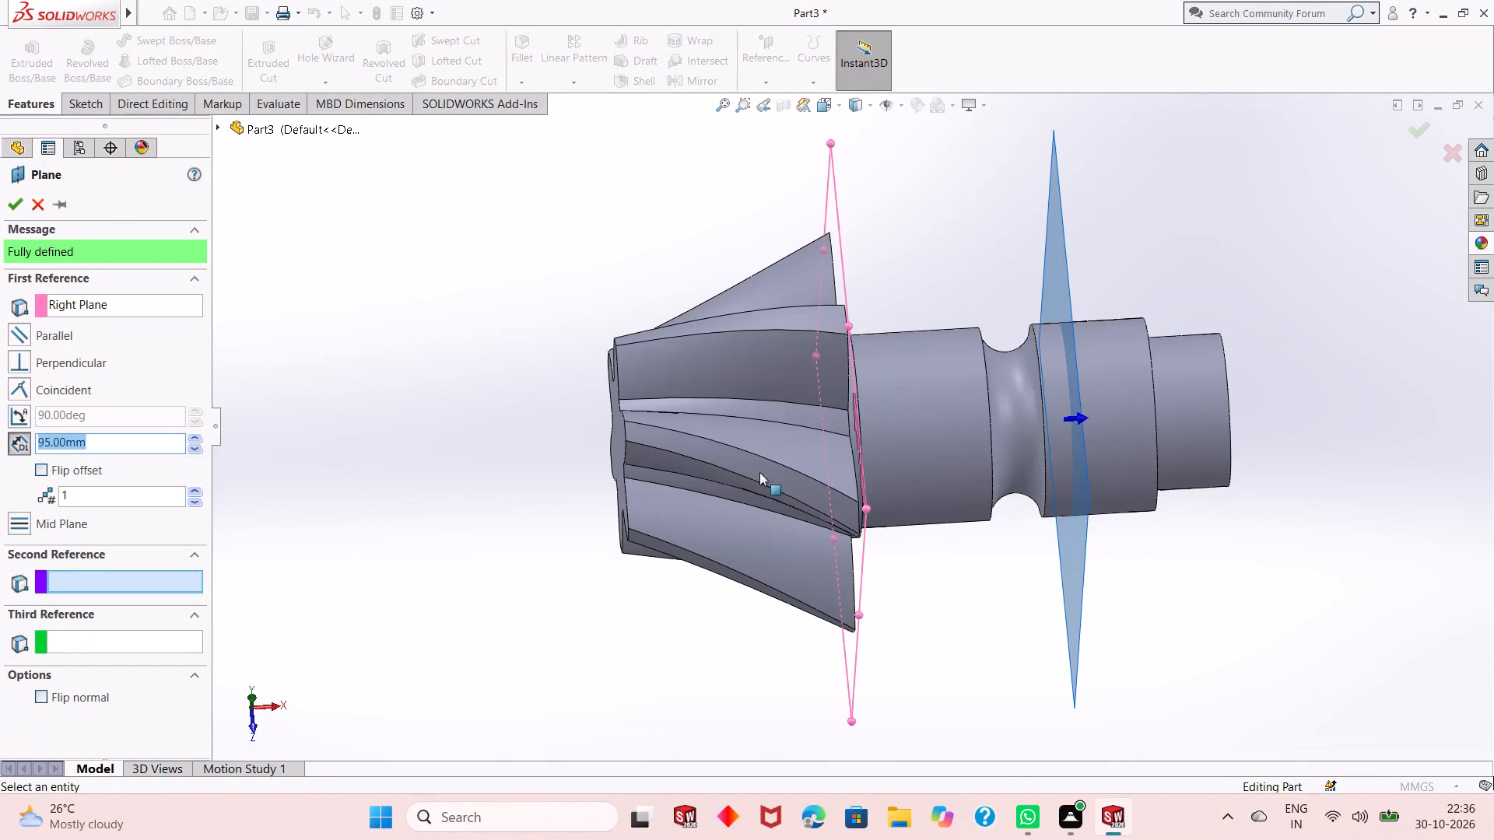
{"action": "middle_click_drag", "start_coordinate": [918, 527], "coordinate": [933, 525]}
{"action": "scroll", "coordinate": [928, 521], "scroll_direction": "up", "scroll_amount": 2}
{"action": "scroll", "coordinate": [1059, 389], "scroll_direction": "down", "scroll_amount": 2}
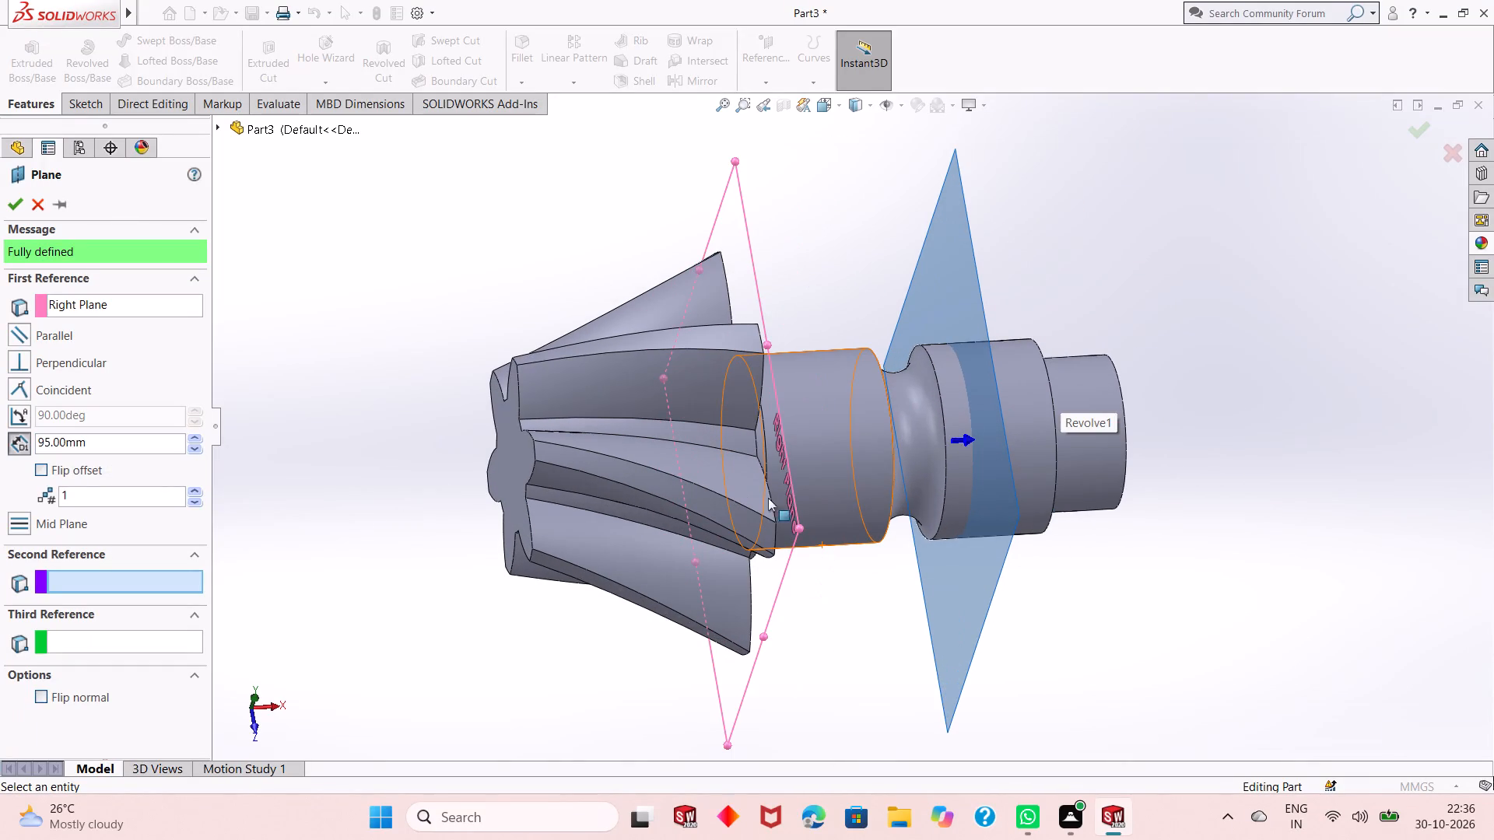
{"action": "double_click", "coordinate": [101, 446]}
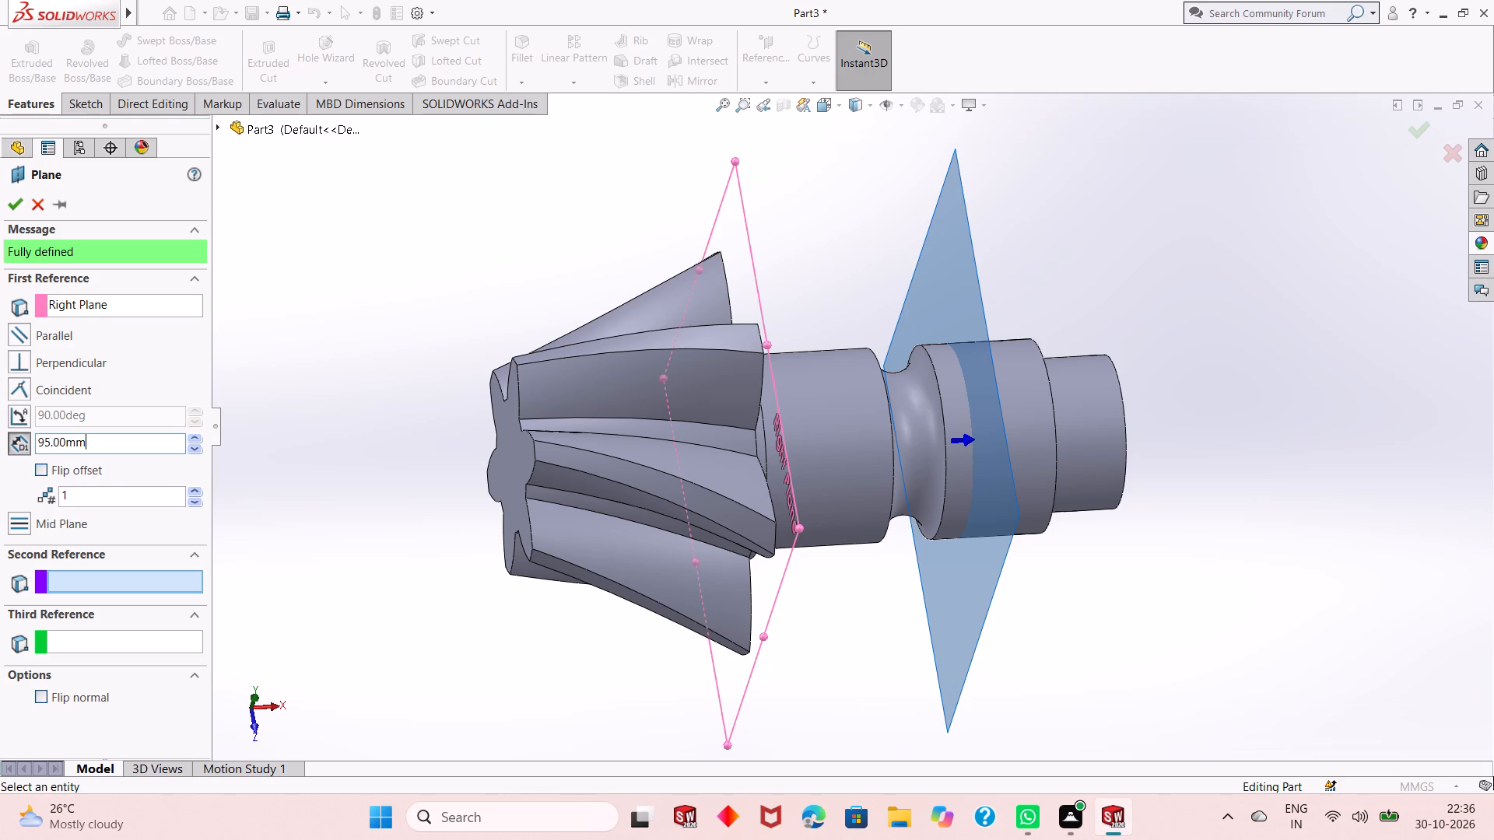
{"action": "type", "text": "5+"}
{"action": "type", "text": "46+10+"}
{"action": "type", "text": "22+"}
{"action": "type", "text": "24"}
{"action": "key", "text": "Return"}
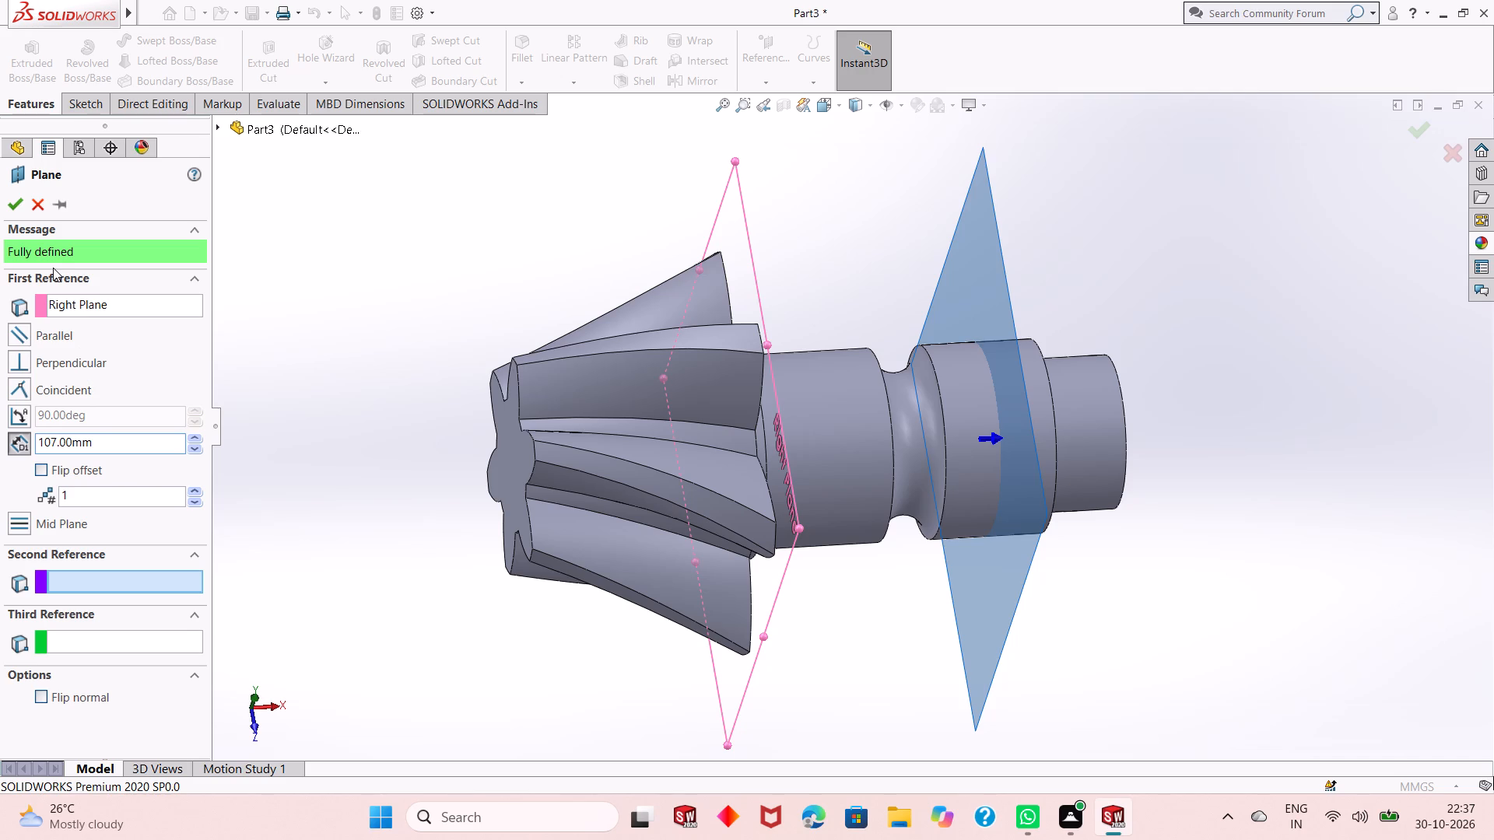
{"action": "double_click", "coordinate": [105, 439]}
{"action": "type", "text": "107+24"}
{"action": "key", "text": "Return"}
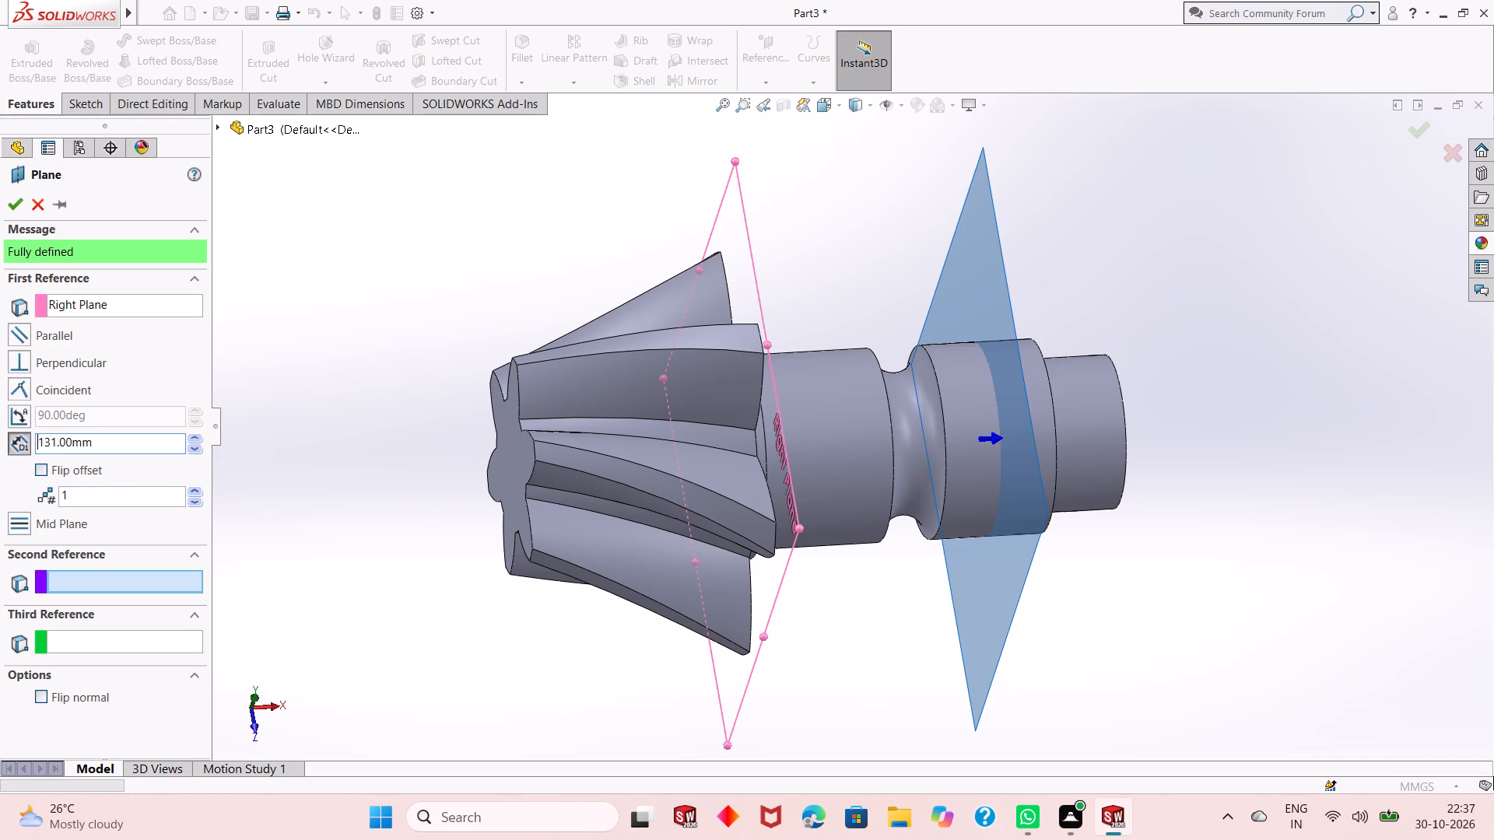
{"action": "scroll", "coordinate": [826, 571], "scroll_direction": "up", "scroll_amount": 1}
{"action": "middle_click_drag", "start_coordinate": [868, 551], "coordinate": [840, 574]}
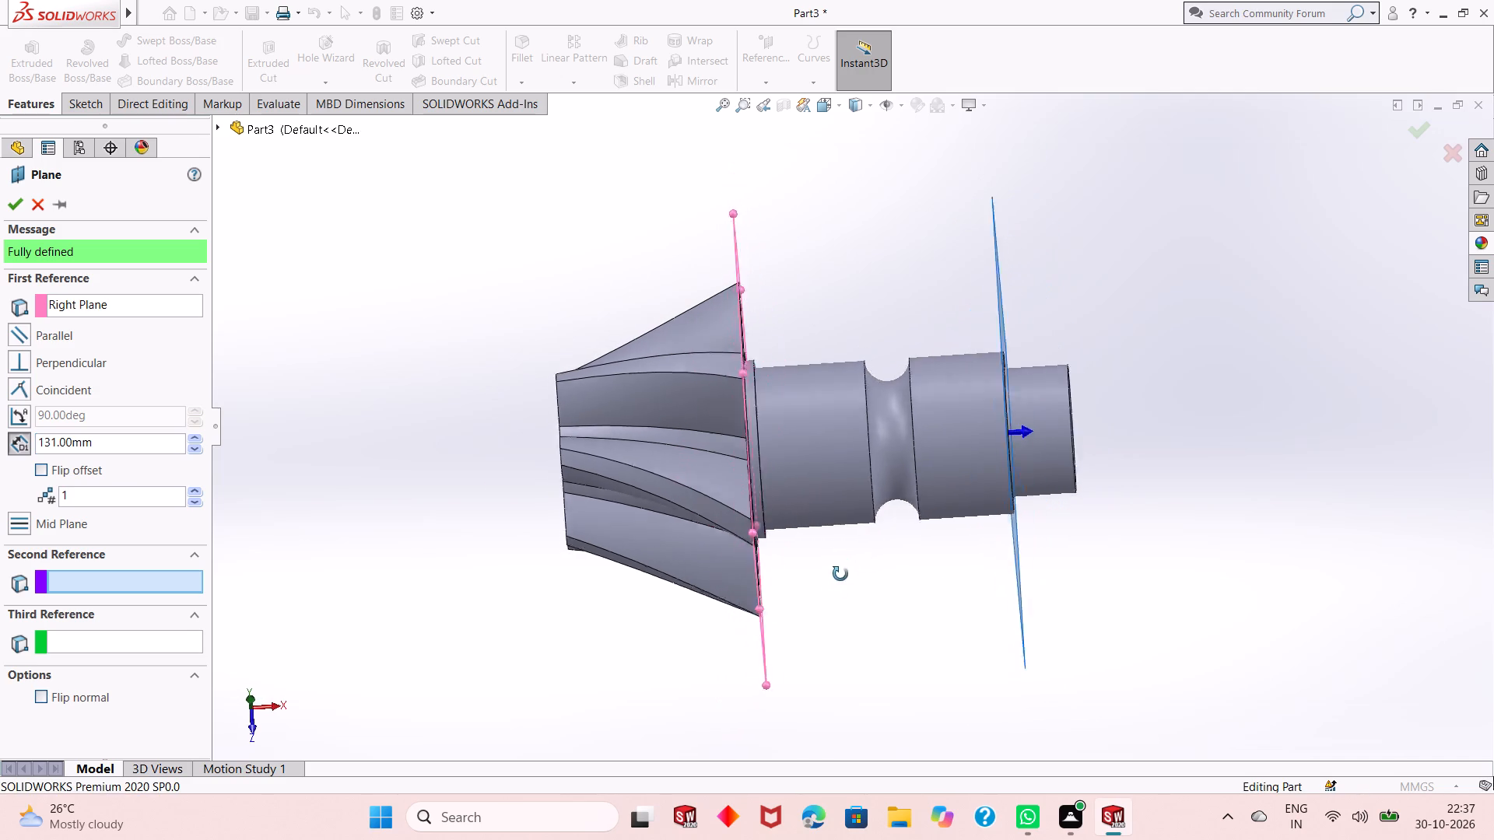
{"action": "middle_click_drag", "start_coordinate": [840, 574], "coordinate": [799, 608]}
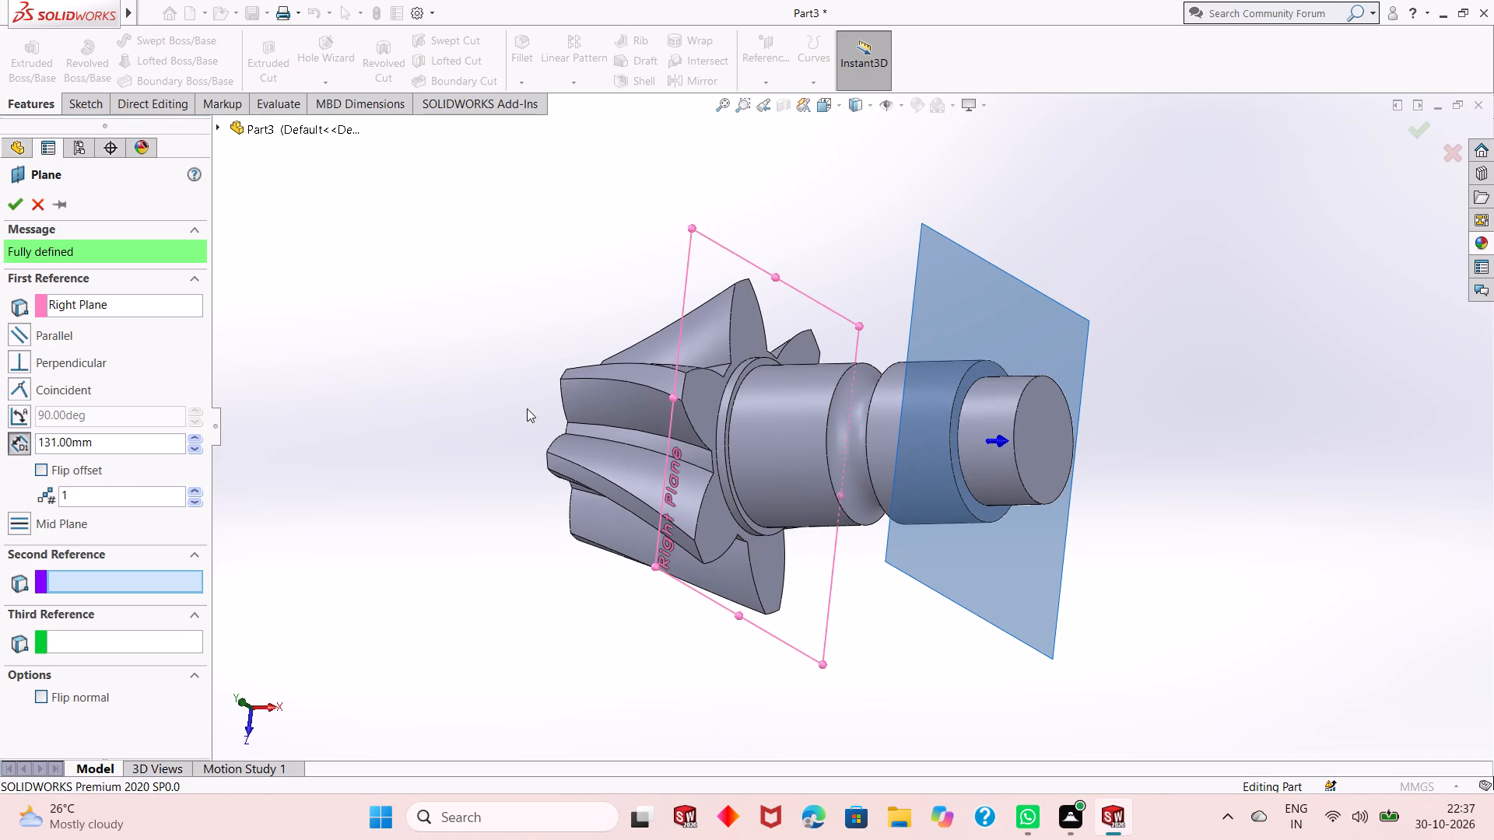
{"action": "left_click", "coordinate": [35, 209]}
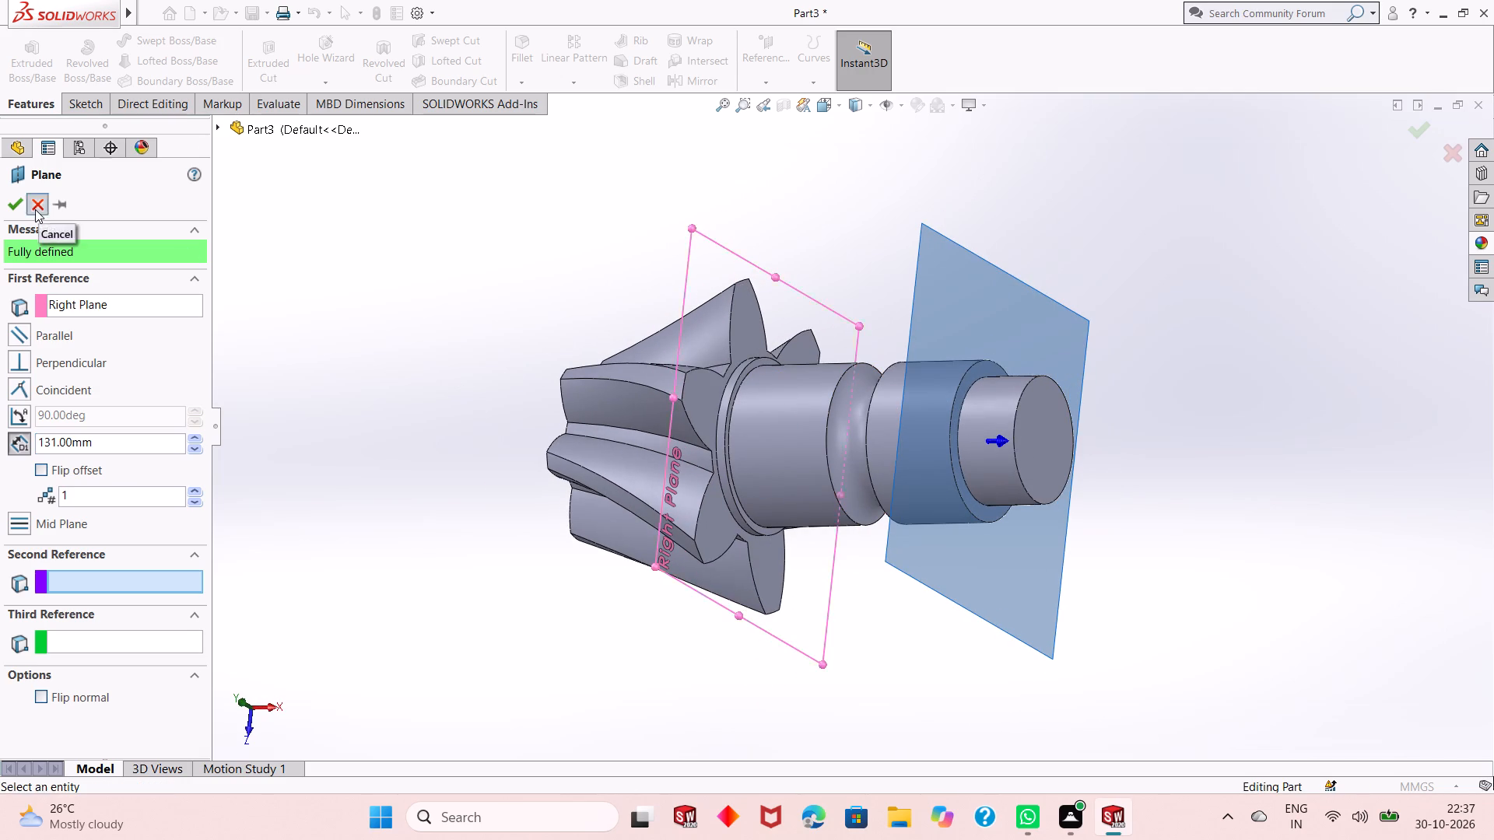
Start a sketch on the ring-shaped shoulder face beside the shaft's smallest end cylinder and view it face-on.
{"action": "middle_click_drag", "start_coordinate": [819, 350], "coordinate": [764, 381]}
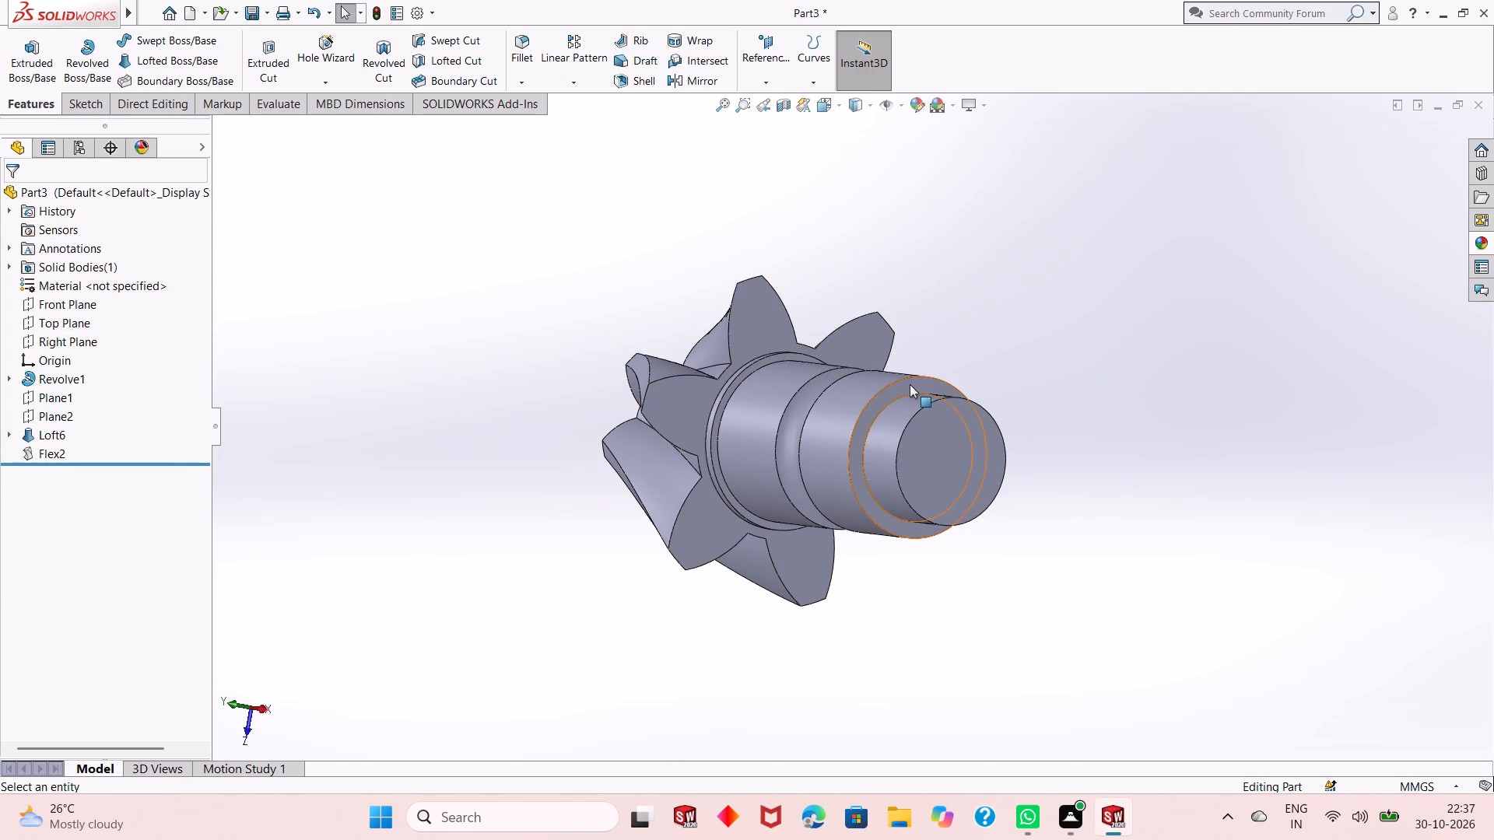
{"action": "left_click", "coordinate": [912, 384]}
{"action": "left_click", "coordinate": [984, 339]}
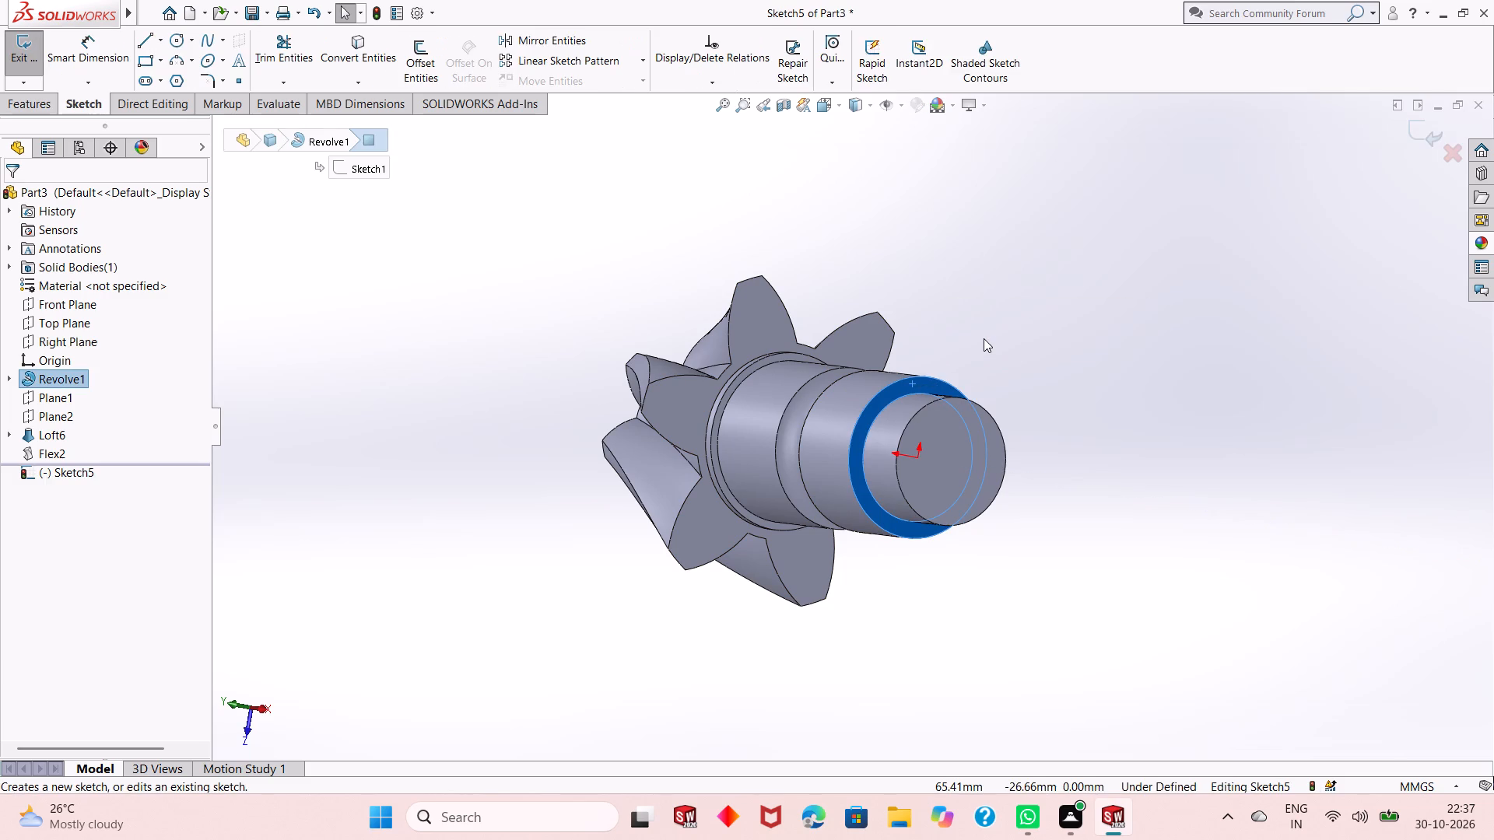
{"action": "key", "text": "ctrl+8"}
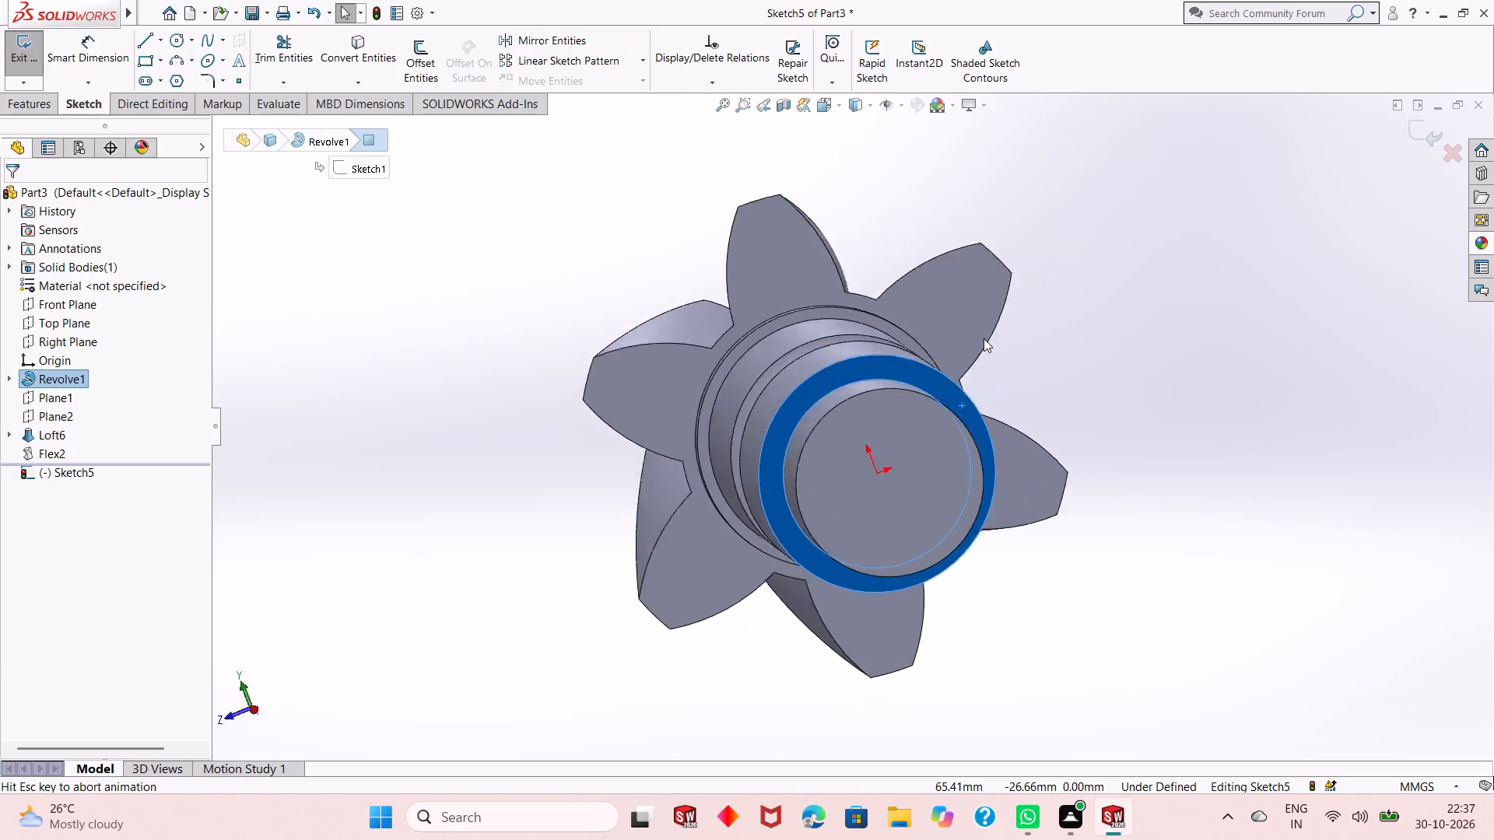
{"action": "scroll", "coordinate": [805, 393], "scroll_direction": "up", "scroll_amount": 2}
{"action": "left_click", "coordinate": [955, 289]}
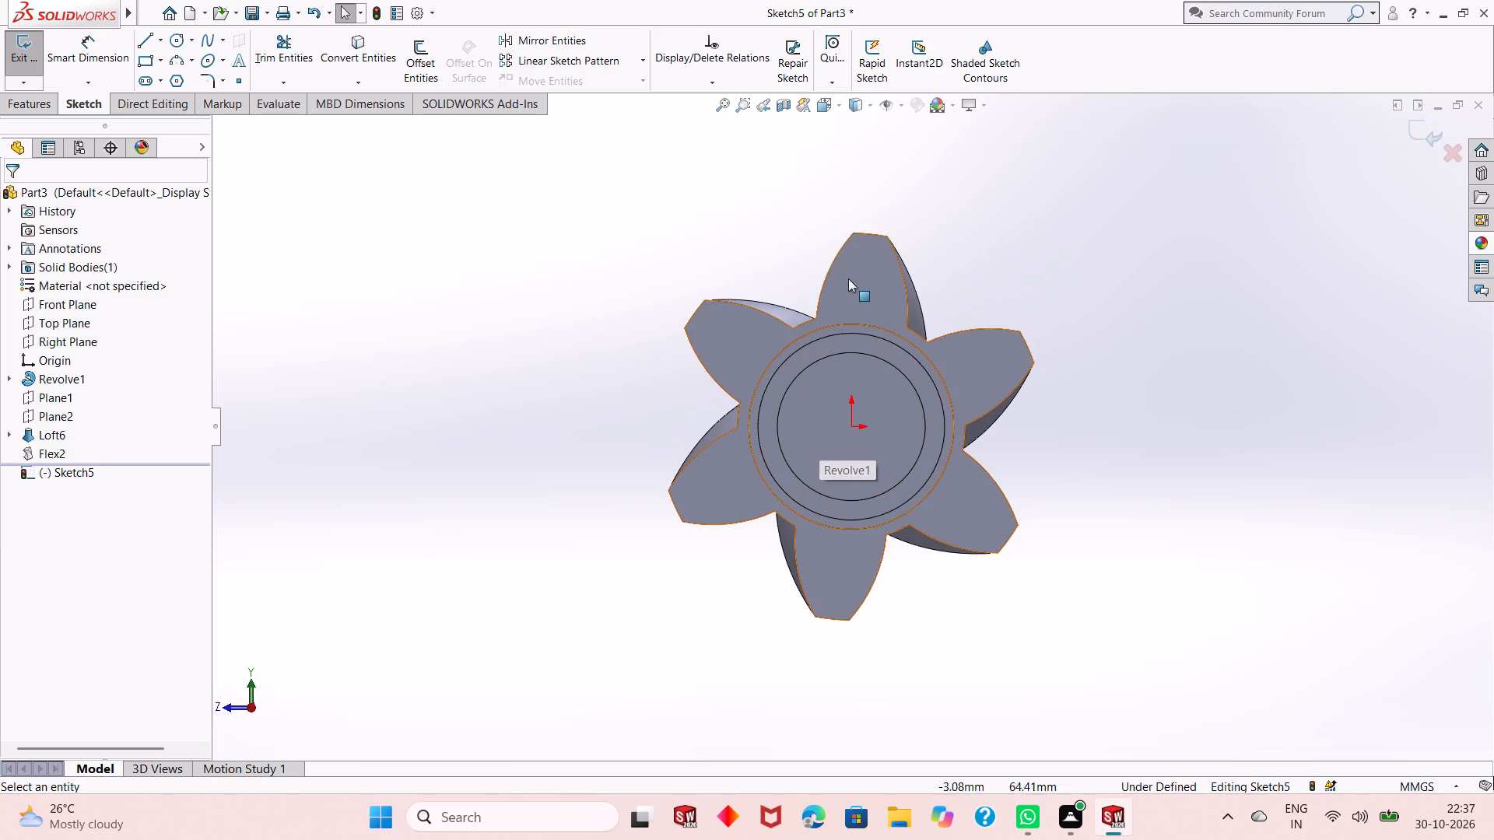
{"action": "middle_click_drag", "start_coordinate": [886, 488], "coordinate": [1027, 367]}
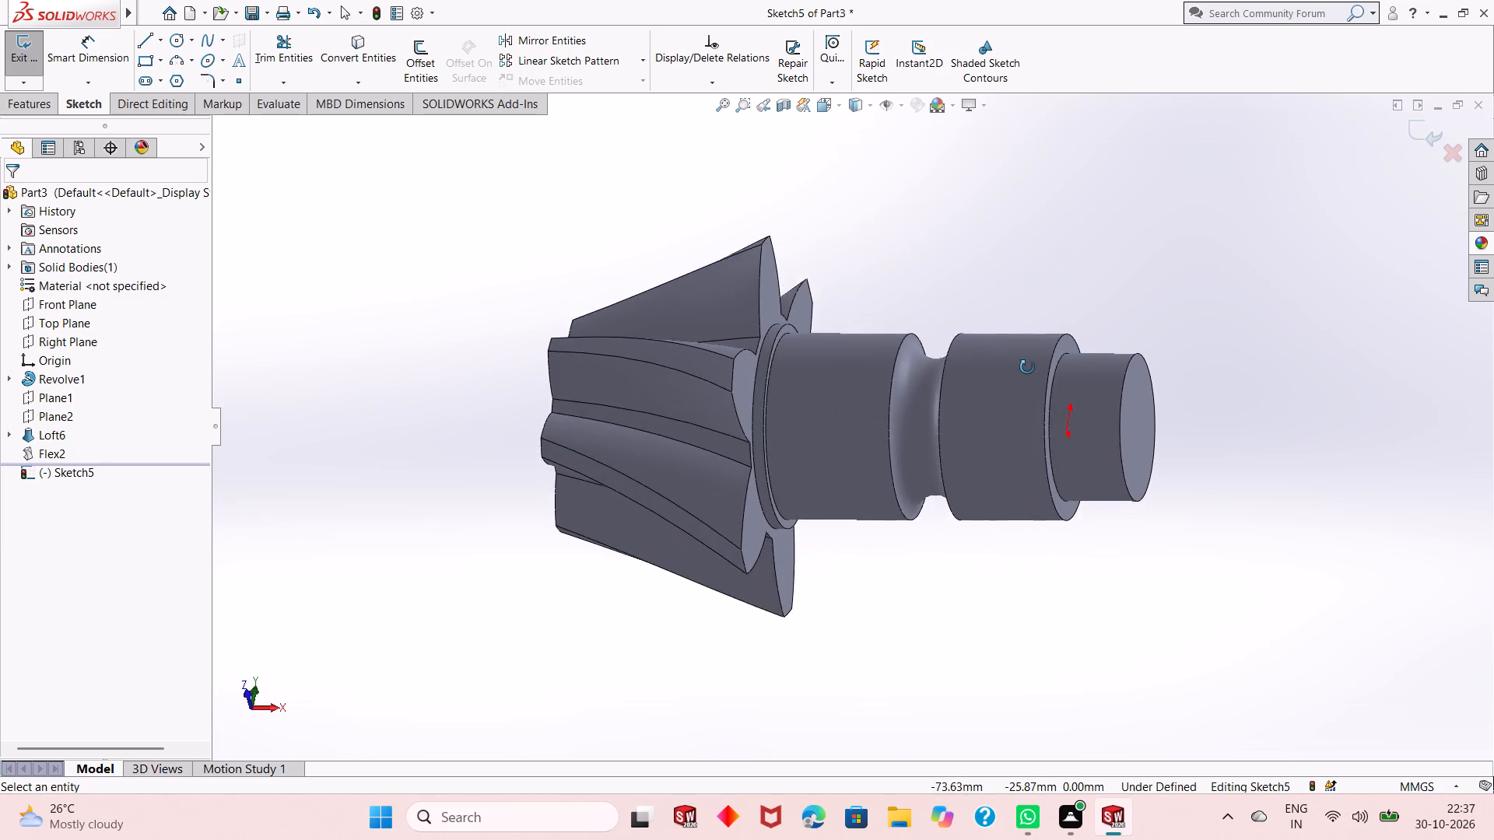
{"action": "middle_click_drag", "start_coordinate": [1027, 367], "coordinate": [1013, 285]}
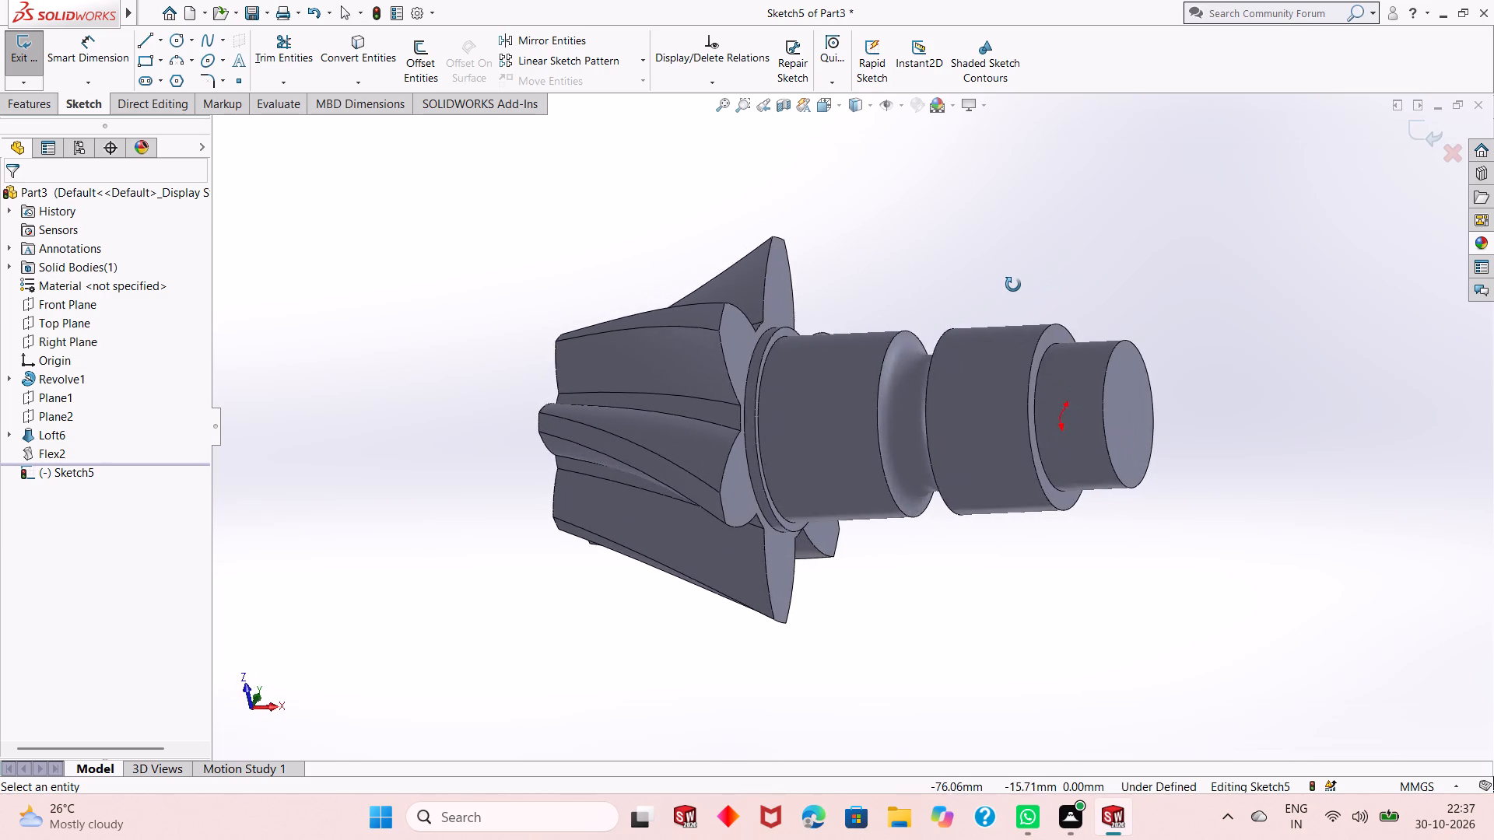
{"action": "middle_click_drag", "start_coordinate": [1013, 285], "coordinate": [877, 272]}
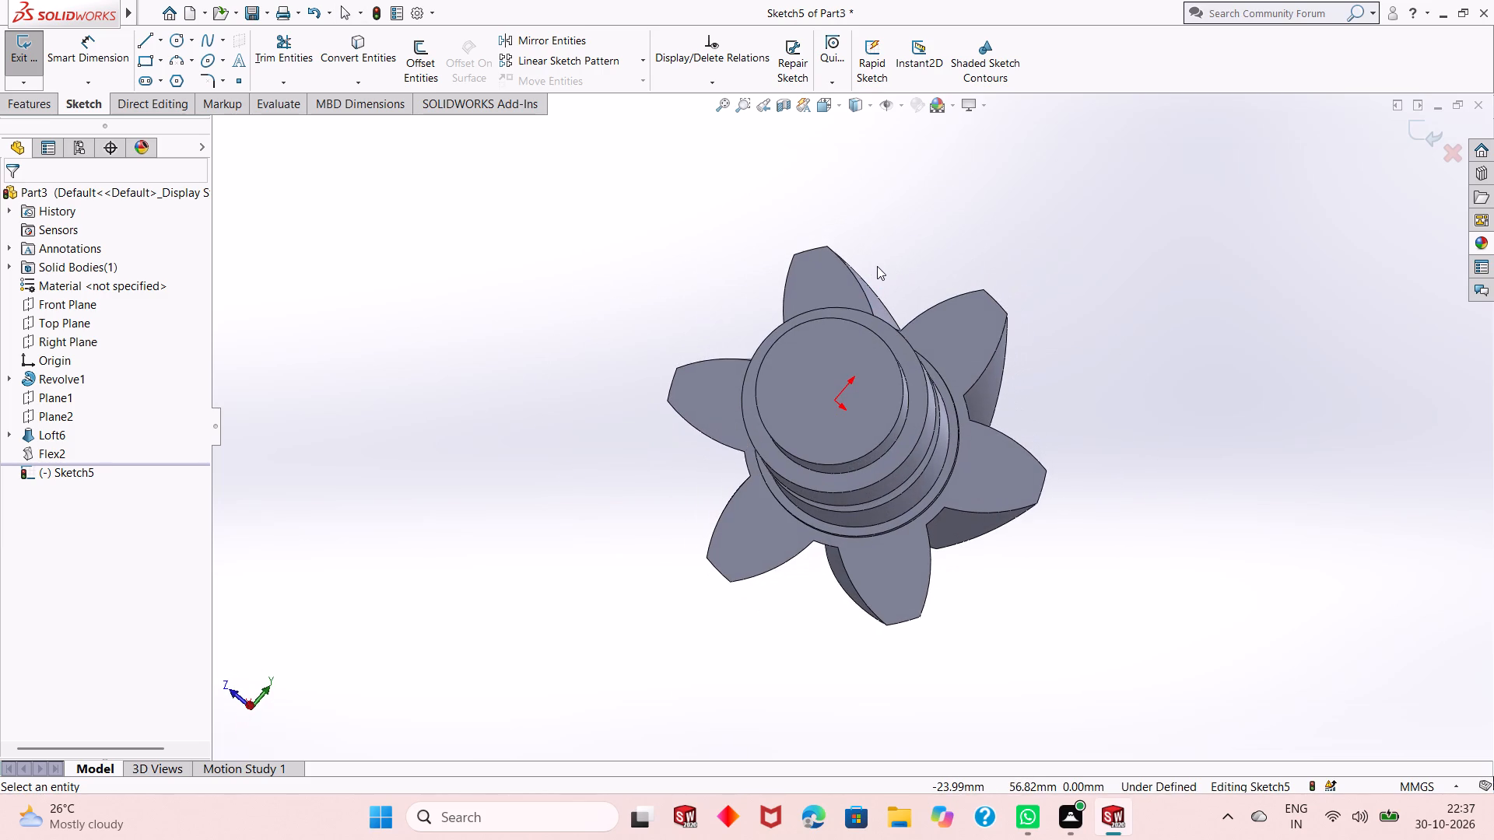
{"action": "key", "text": "ctrl+8"}
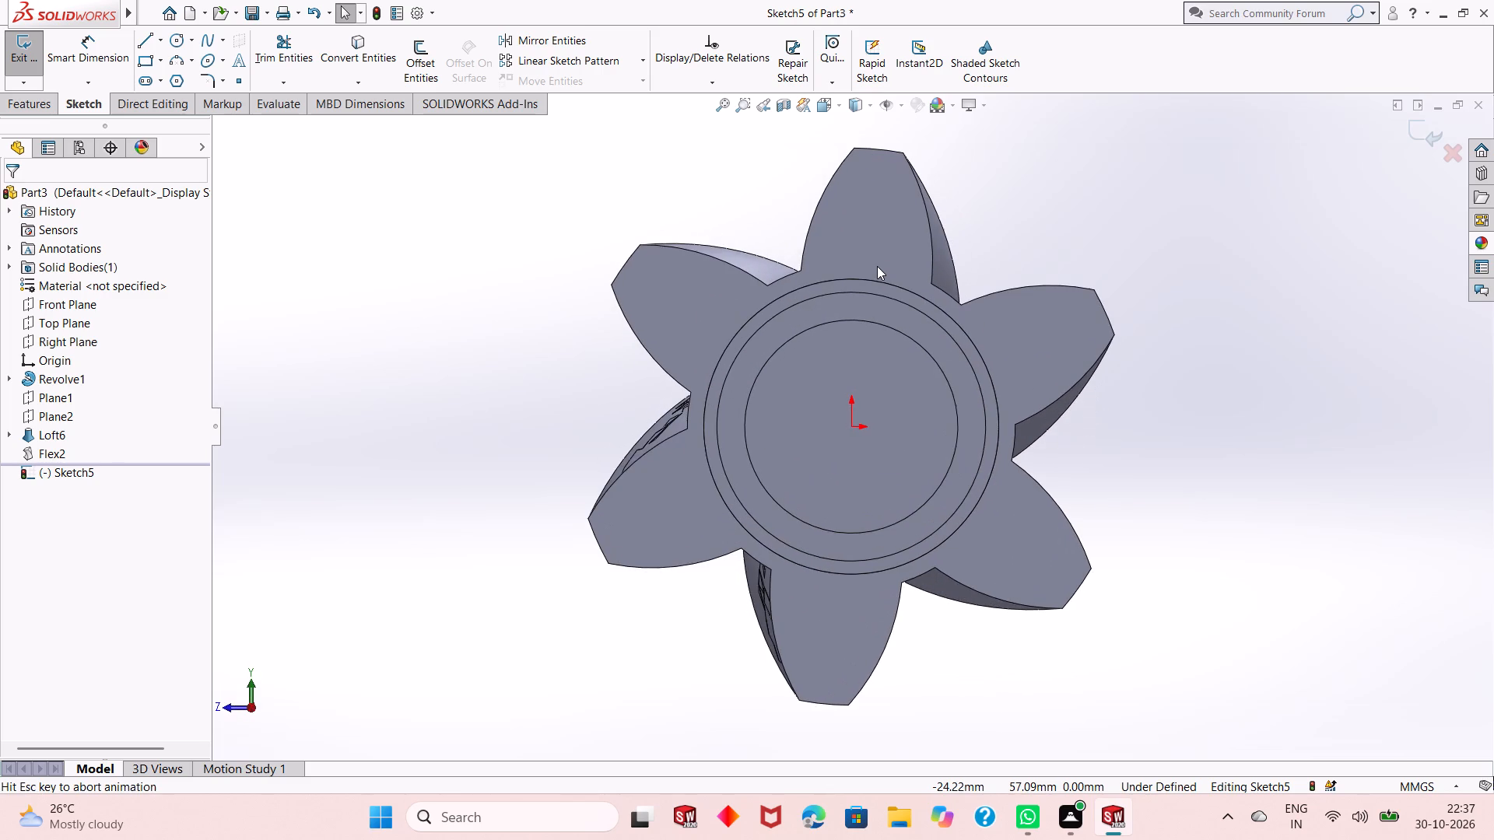
{"action": "scroll", "coordinate": [812, 362], "scroll_direction": "up", "scroll_amount": 1}
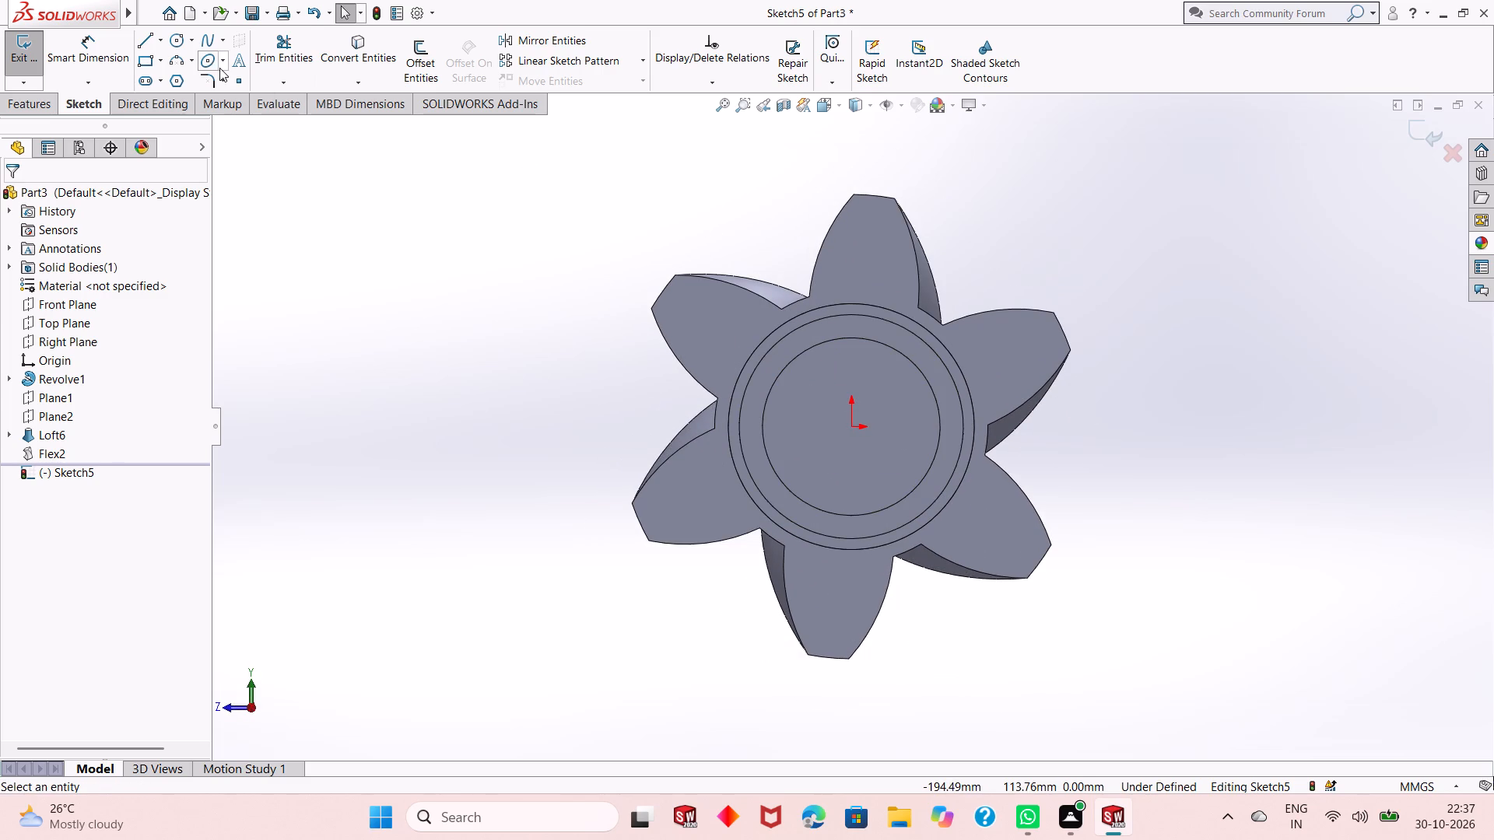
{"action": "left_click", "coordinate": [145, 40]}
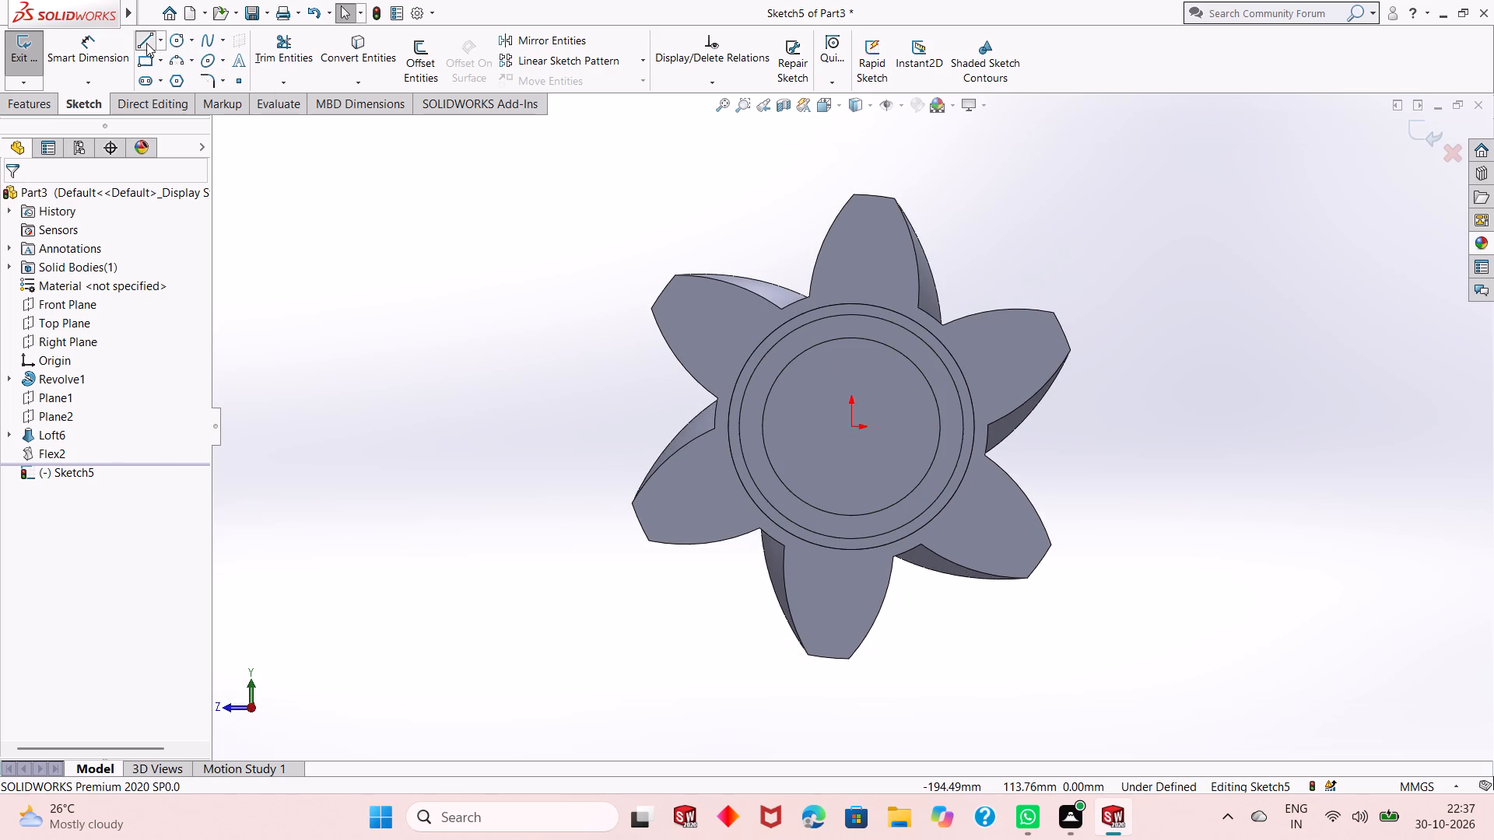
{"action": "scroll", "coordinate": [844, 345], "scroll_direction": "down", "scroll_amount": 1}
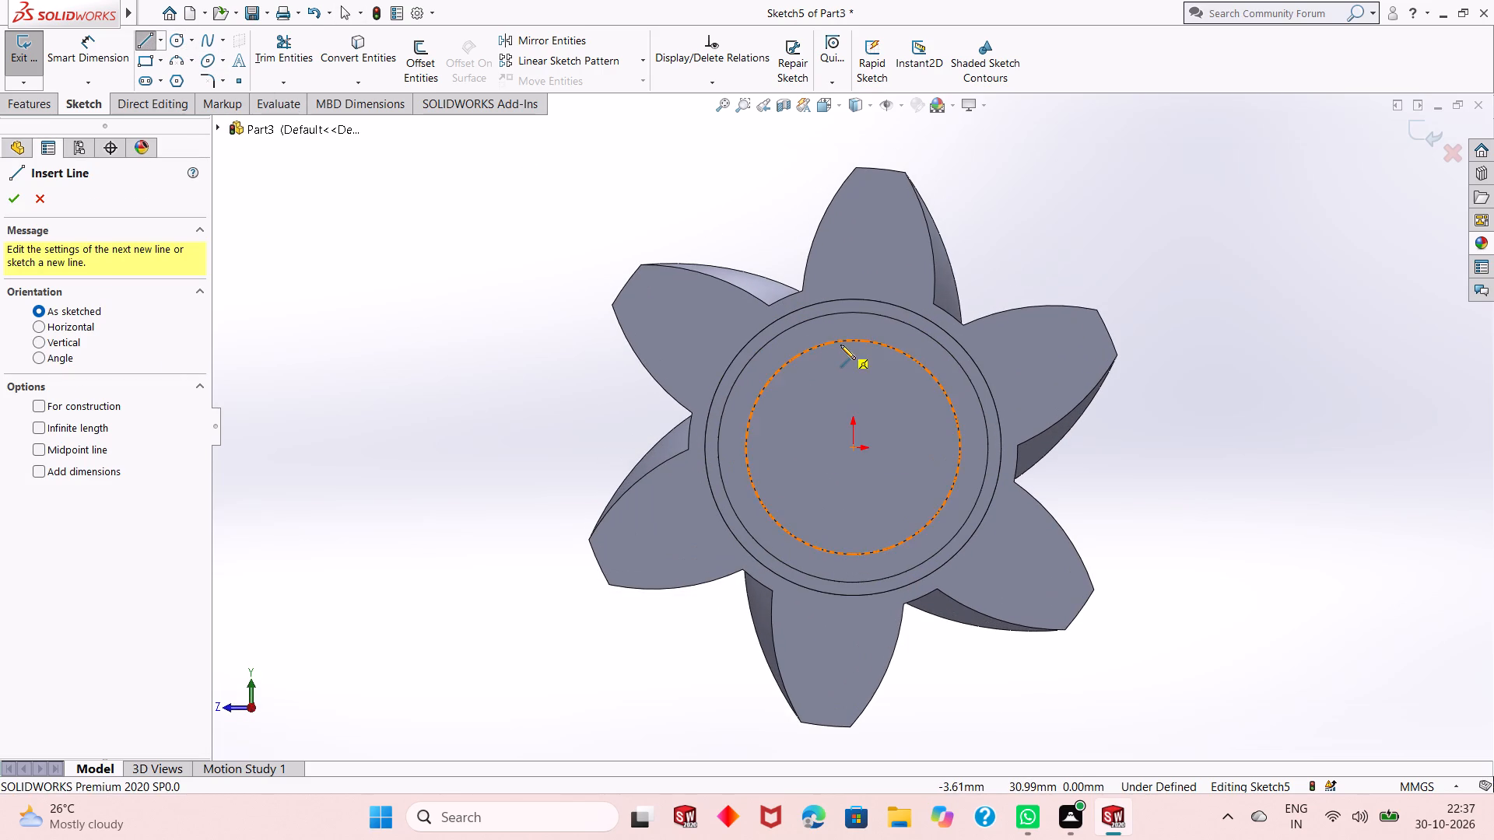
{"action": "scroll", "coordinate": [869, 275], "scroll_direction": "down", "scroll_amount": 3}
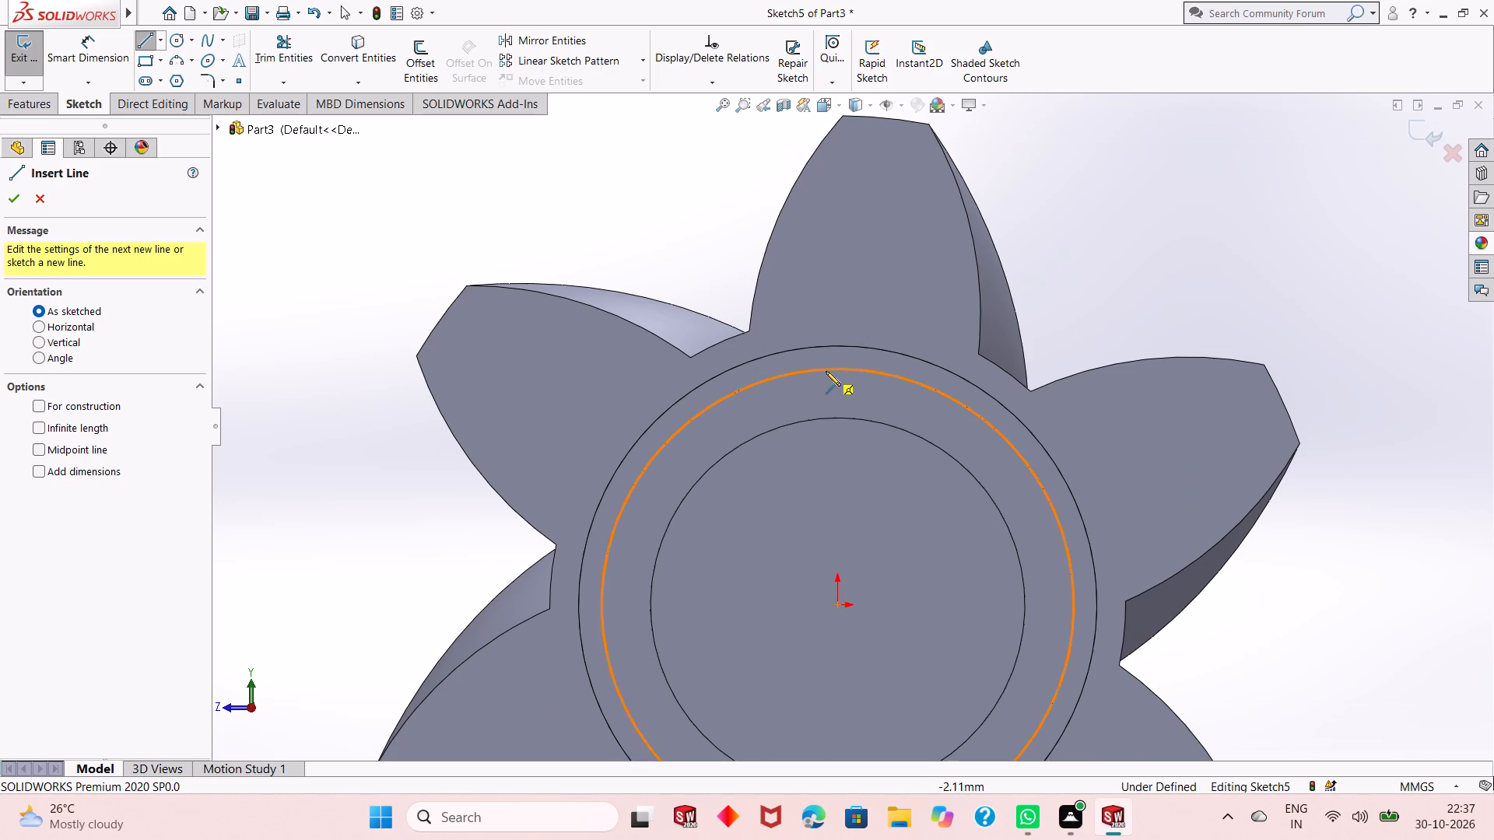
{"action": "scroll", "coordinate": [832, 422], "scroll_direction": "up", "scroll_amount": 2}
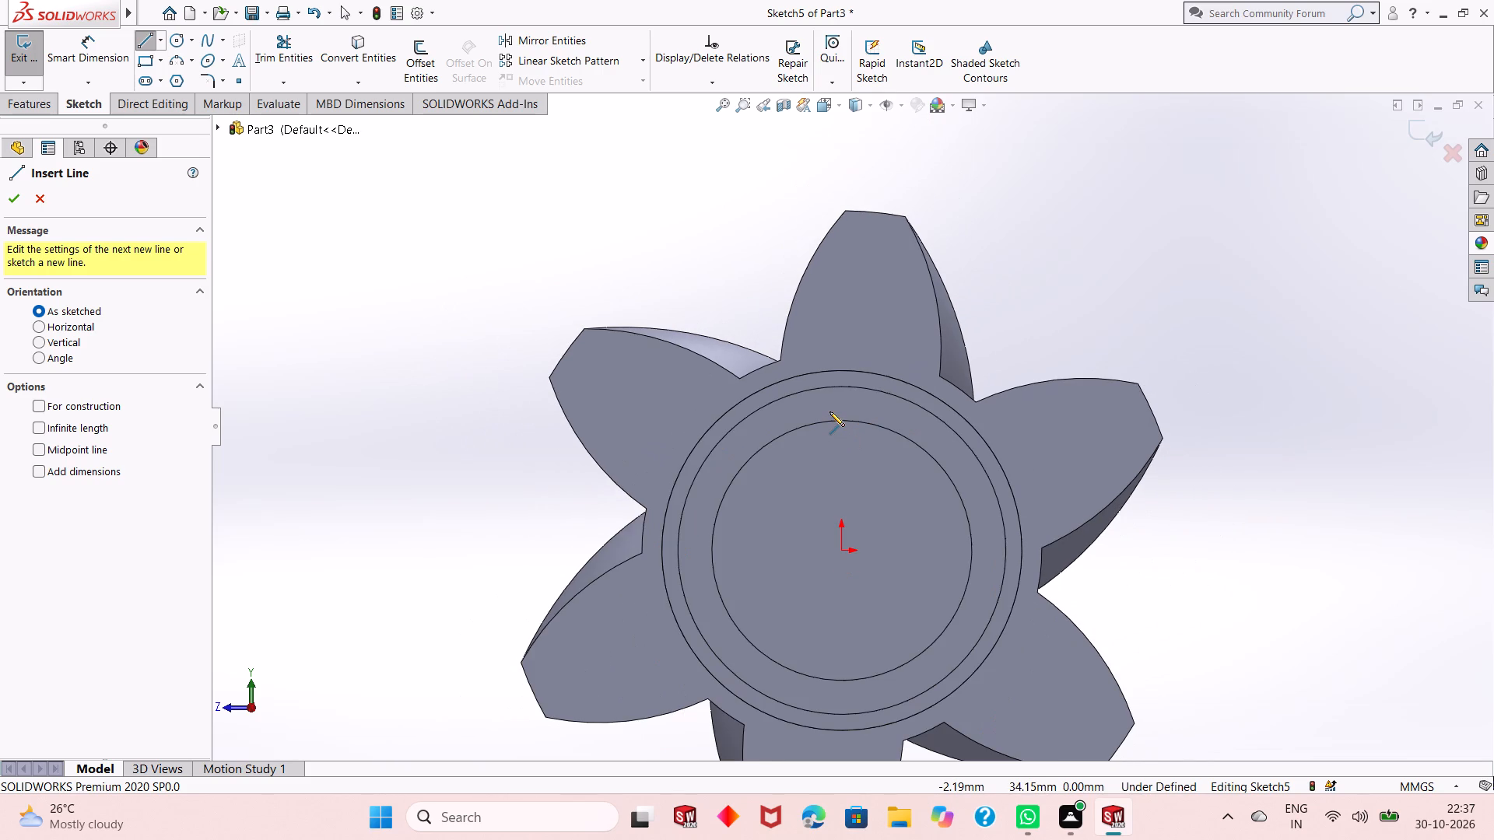
Sketch a circle of radius 41 mm centred on the origin on the shoulder face.
{"action": "left_click", "coordinate": [177, 42]}
{"action": "left_click", "coordinate": [841, 552]}
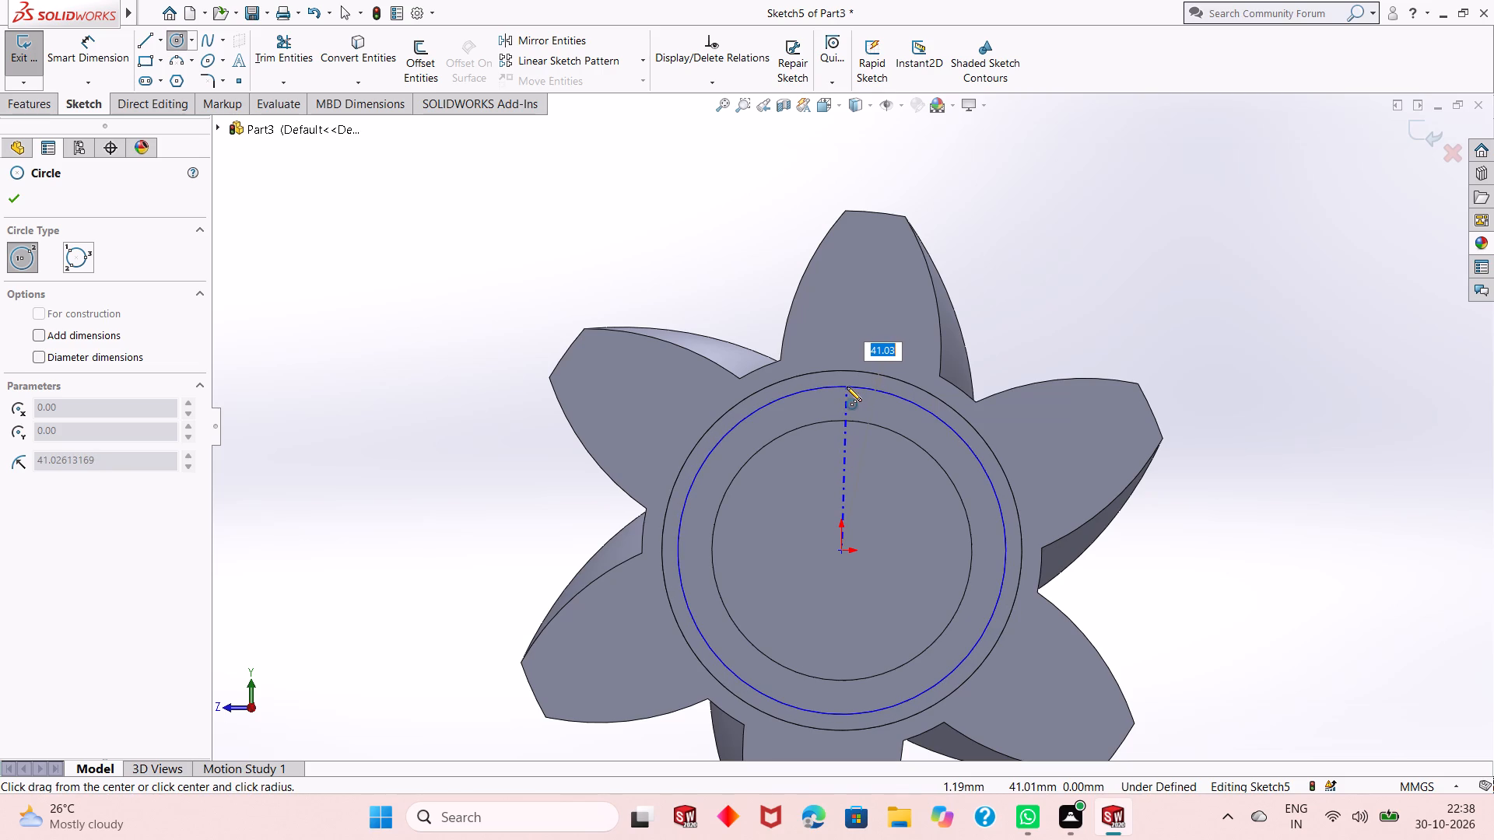
{"action": "type", "text": "41"}
{"action": "key", "text": "Return"}
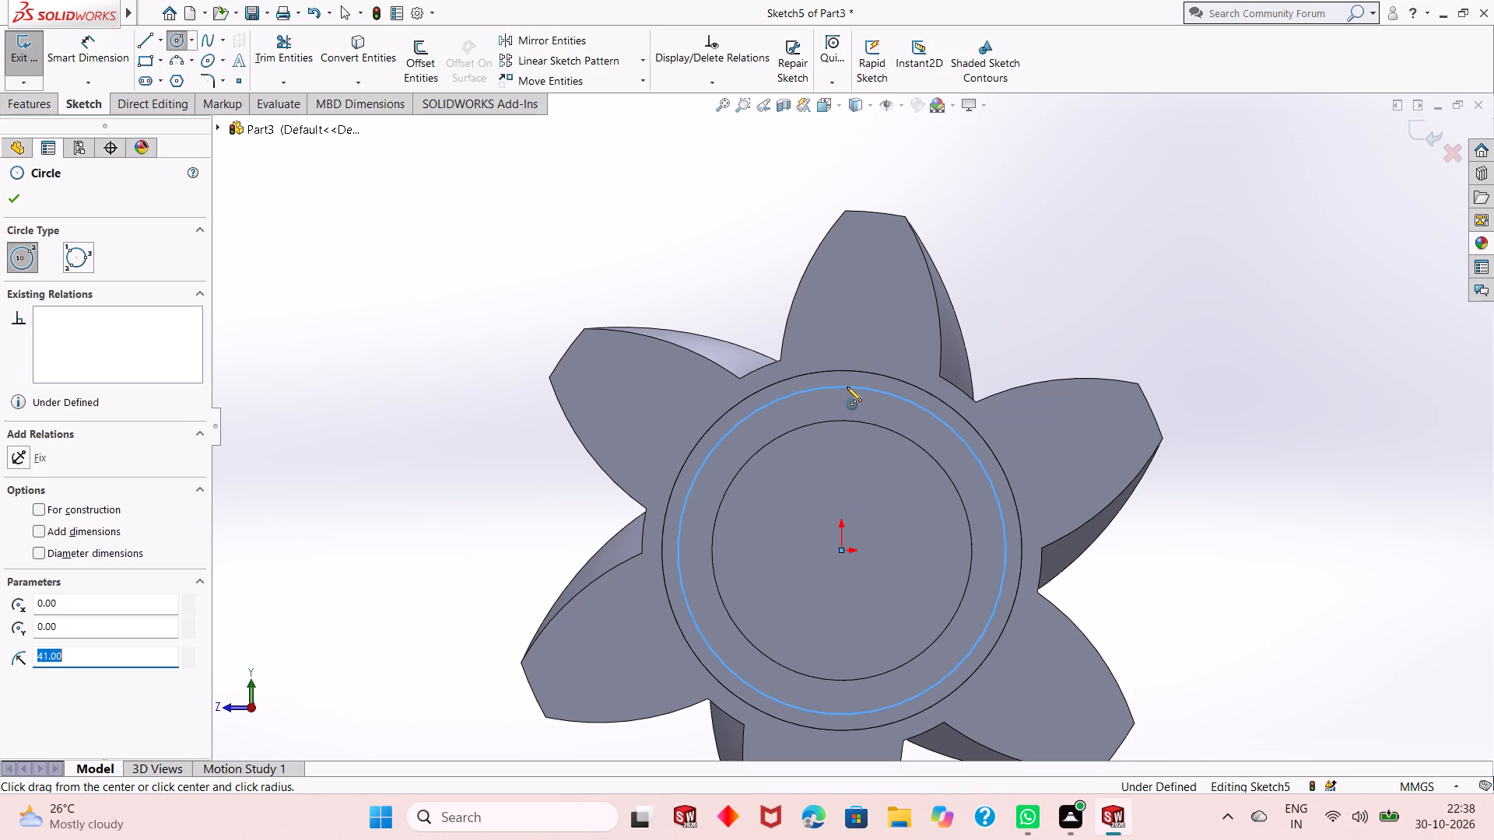
{"action": "scroll", "coordinate": [893, 421], "scroll_direction": "up", "scroll_amount": 1}
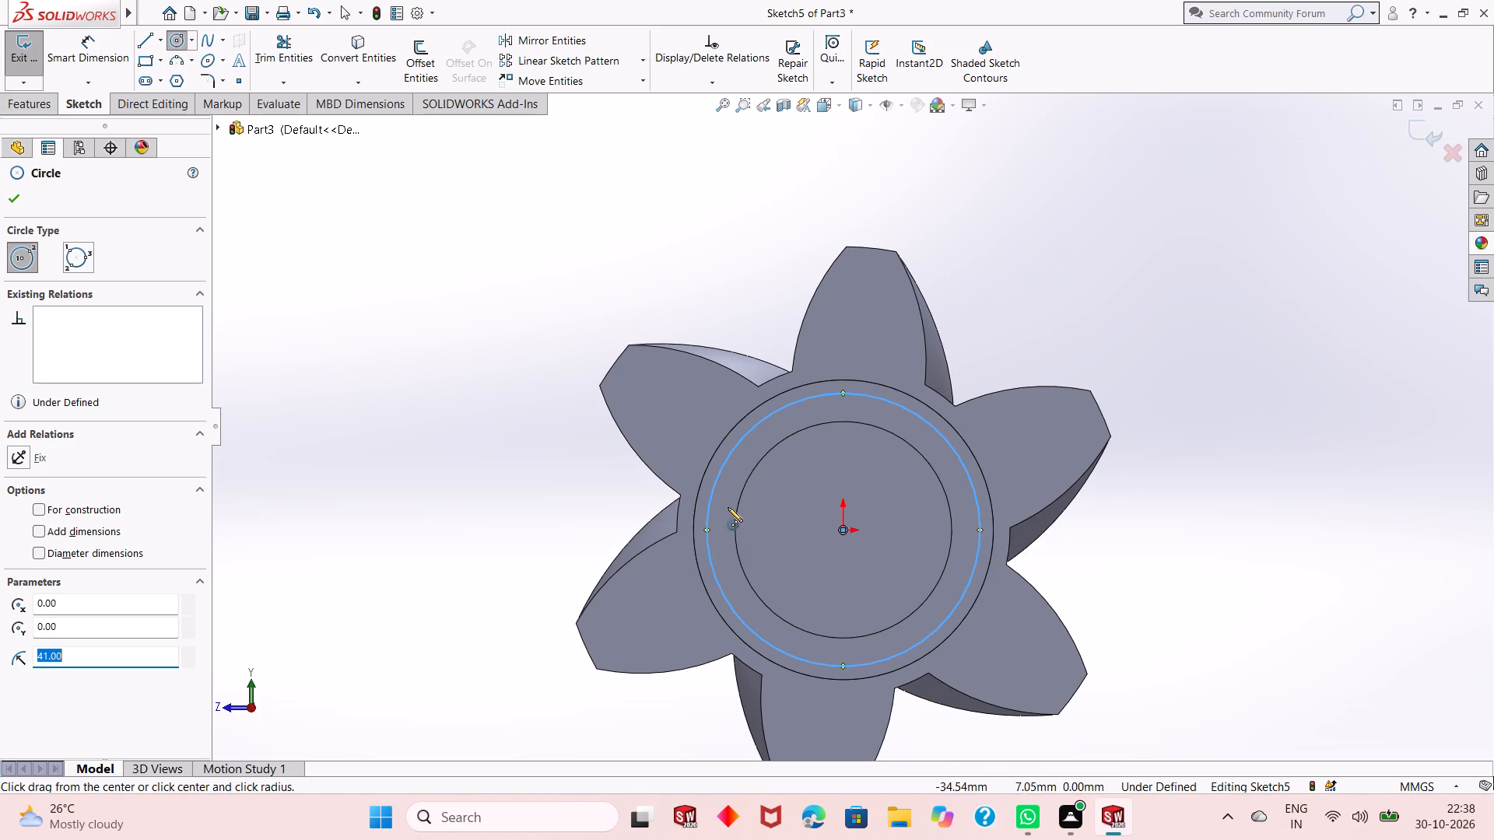
{"action": "left_click", "coordinate": [507, 314]}
{"action": "right_click", "coordinate": [391, 263]}
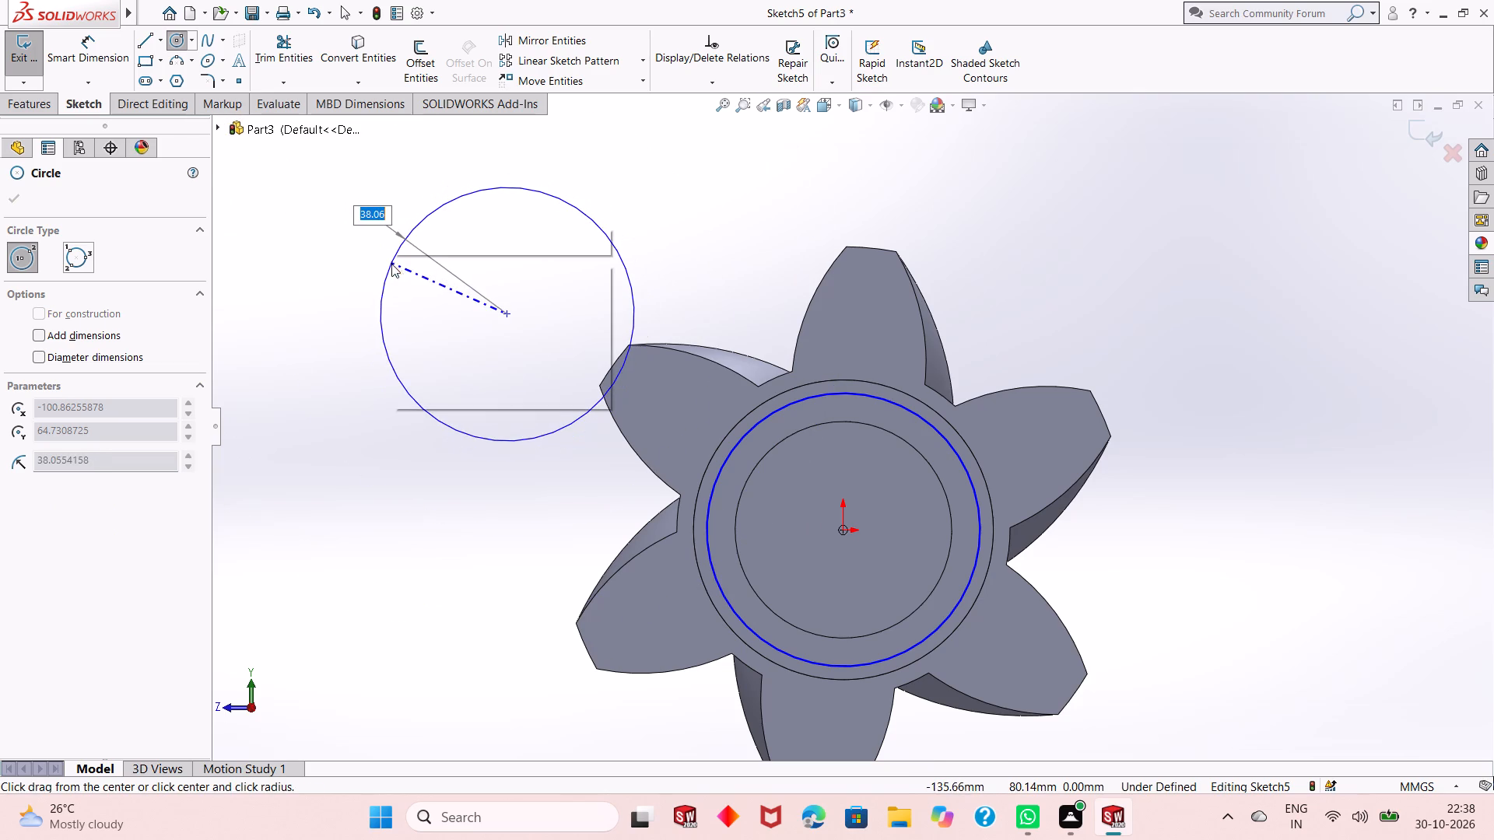
{"action": "left_click", "coordinate": [457, 267]}
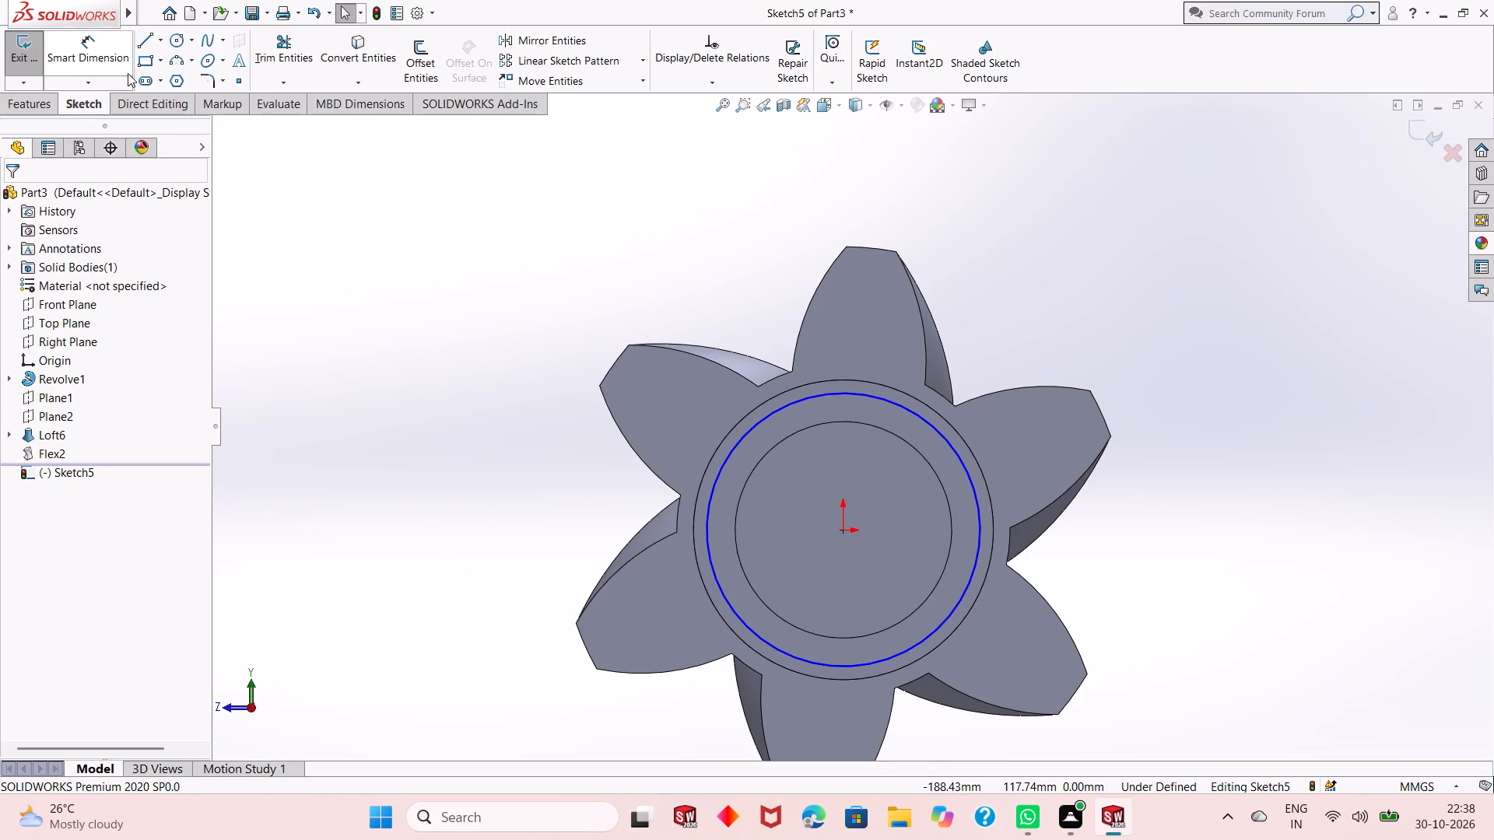
Dimension the diameter of the circle on the shoulder face, placing the dimension beside the teeth.
{"action": "left_click", "coordinate": [114, 59]}
{"action": "left_click", "coordinate": [773, 642]}
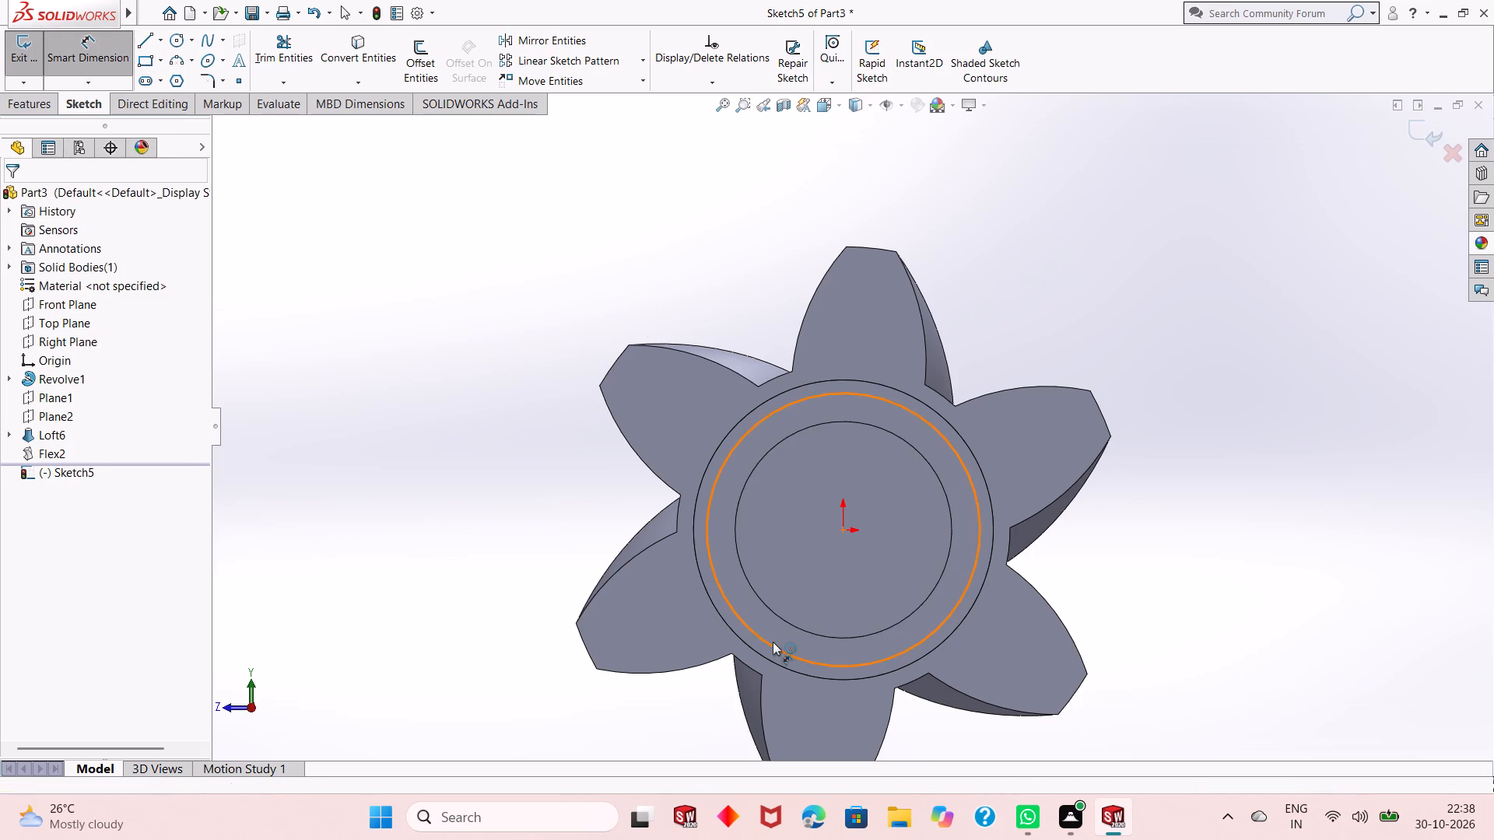
{"action": "left_click", "coordinate": [587, 630]}
{"action": "left_click", "coordinate": [516, 598]}
{"action": "right_click", "coordinate": [470, 422]}
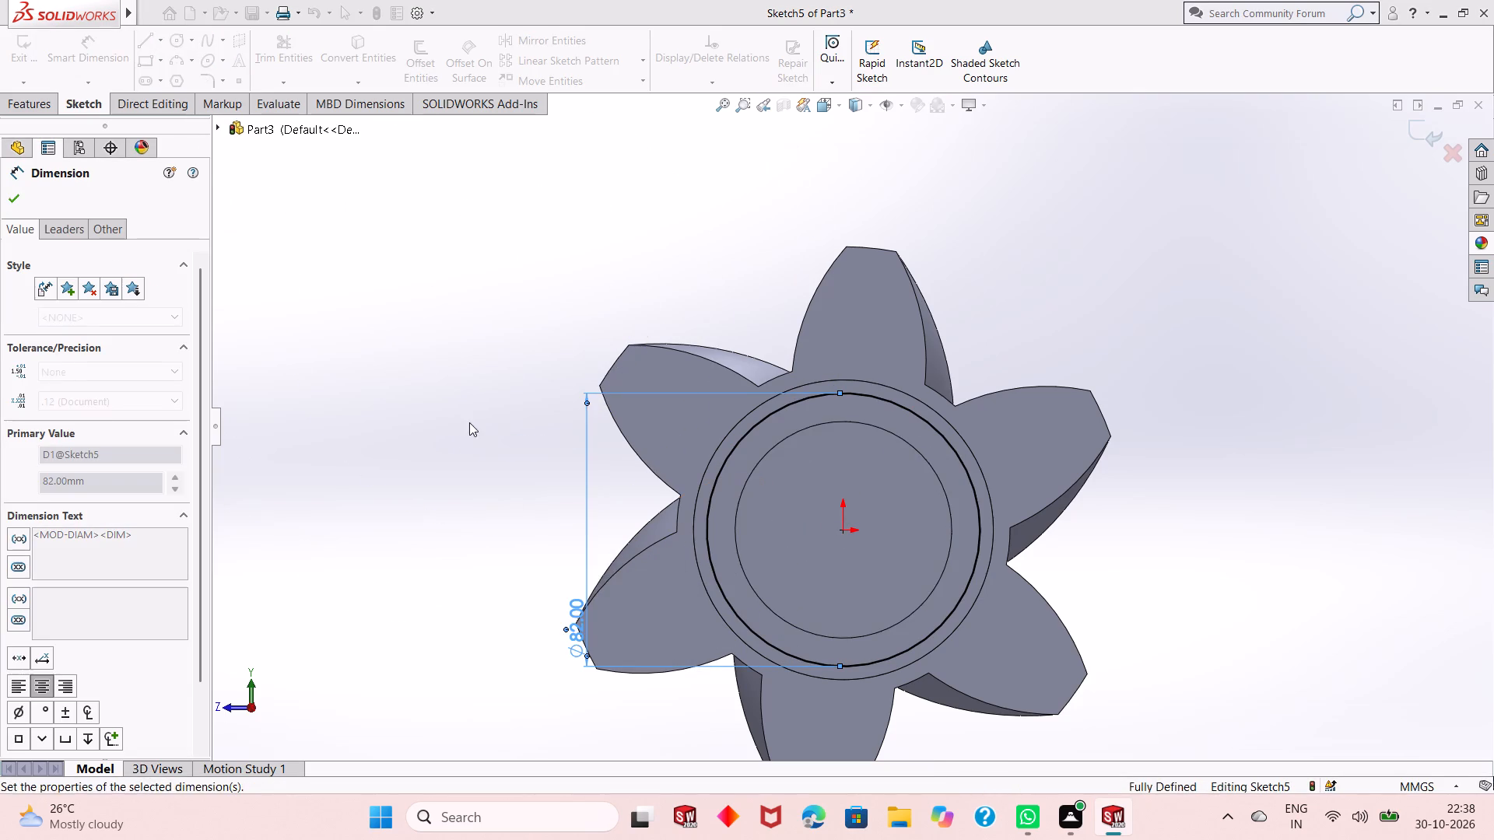
{"action": "left_click", "coordinate": [496, 468]}
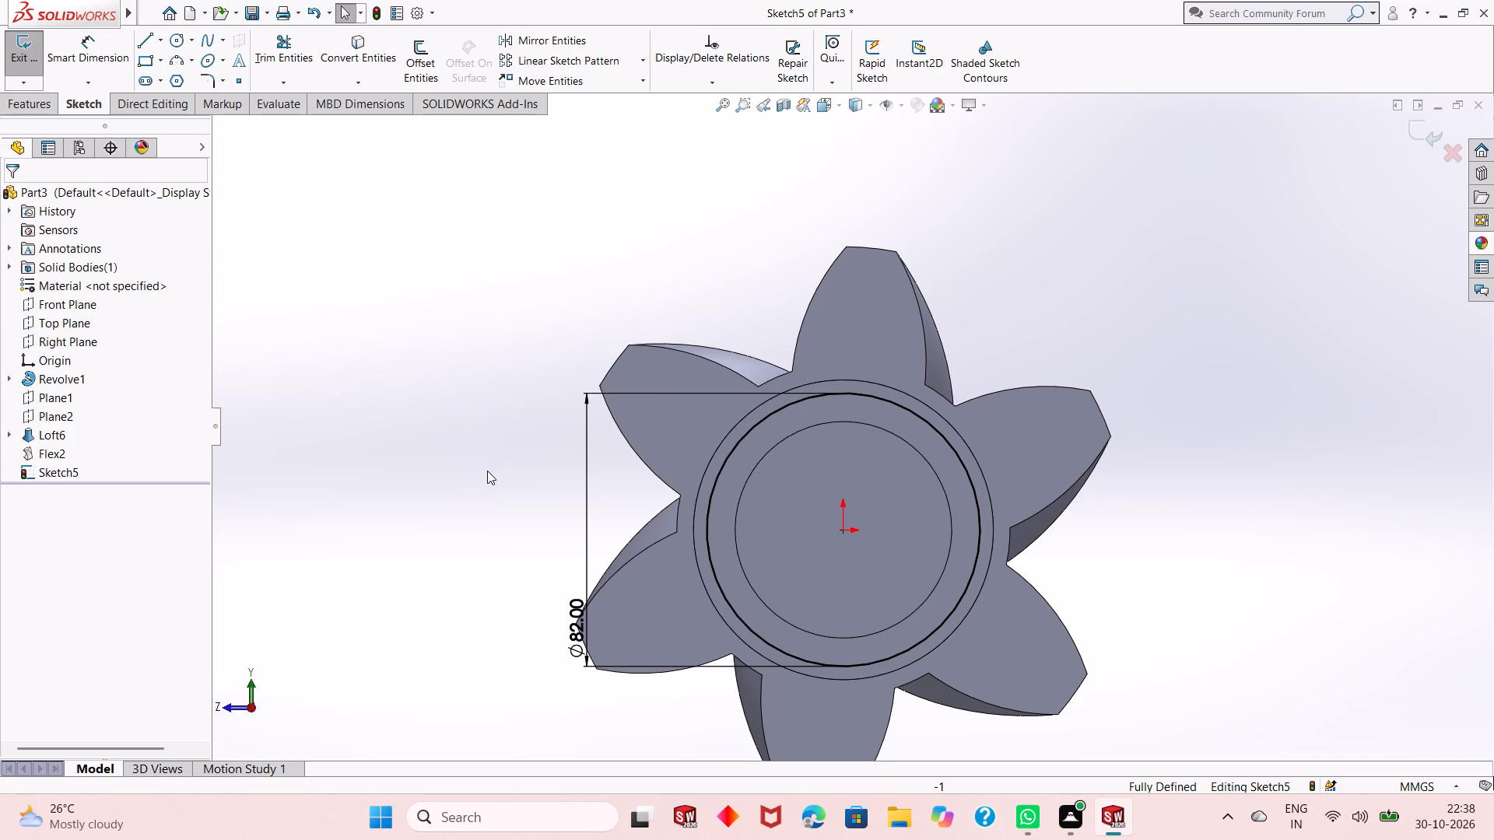
Sketch a second circle of radius about 37.7 mm centred on the origin, inside the 82 mm circle.
{"action": "scroll", "coordinate": [832, 462], "scroll_direction": "down", "scroll_amount": 2}
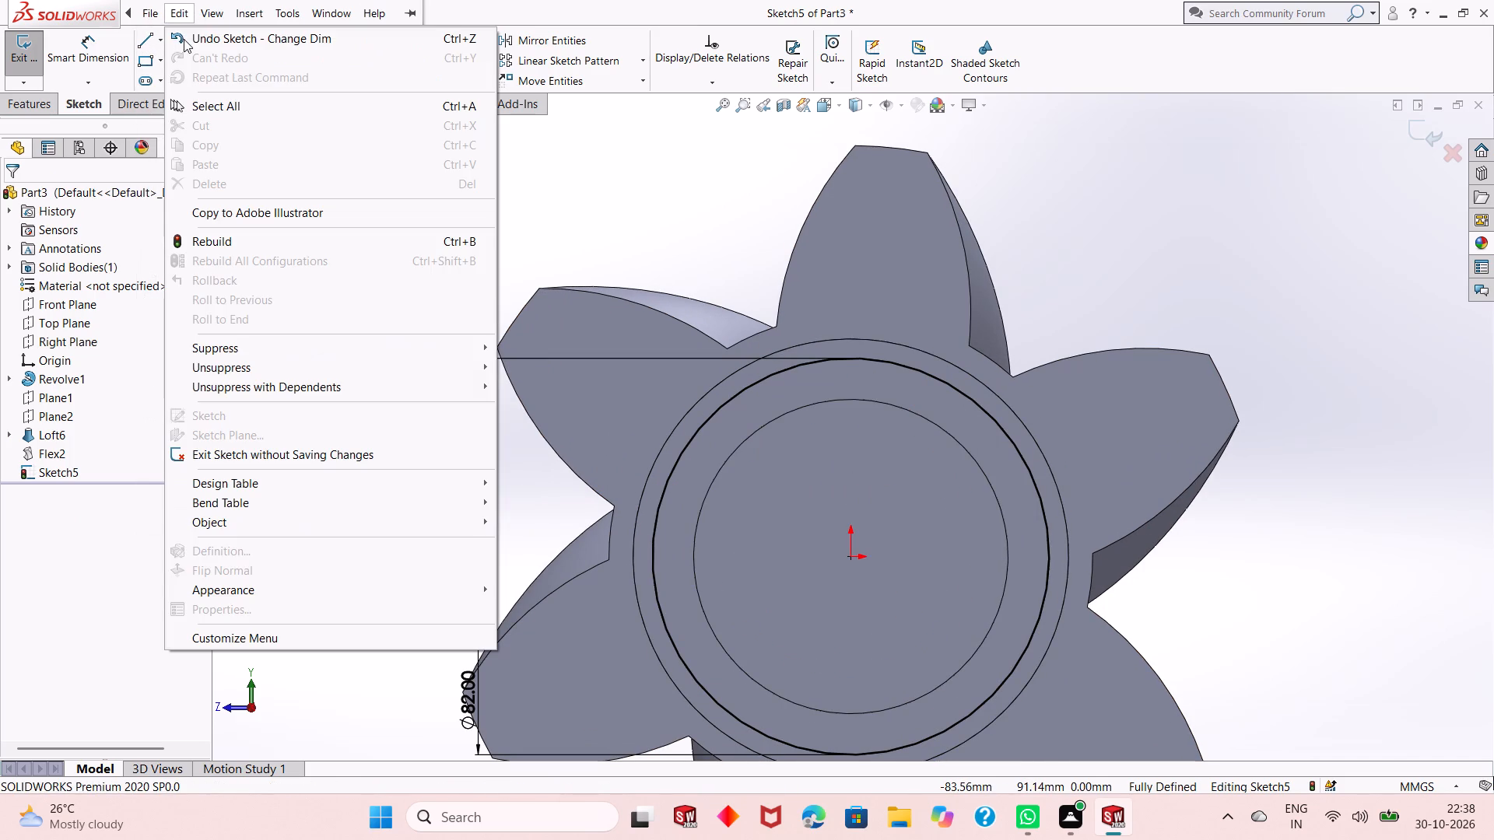
{"action": "left_click", "coordinate": [542, 181]}
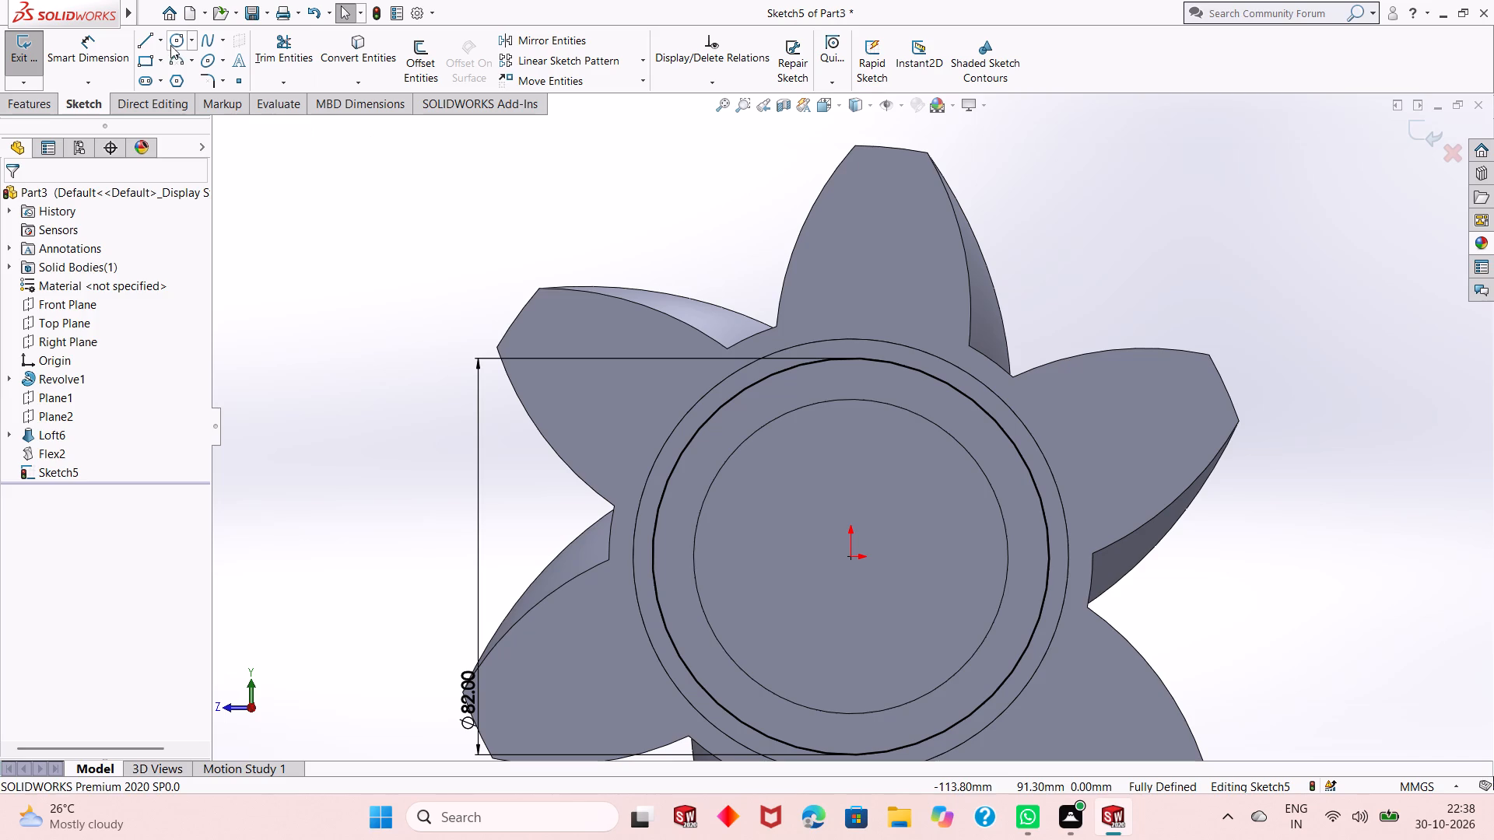
{"action": "left_click", "coordinate": [170, 45]}
{"action": "left_click", "coordinate": [853, 559]}
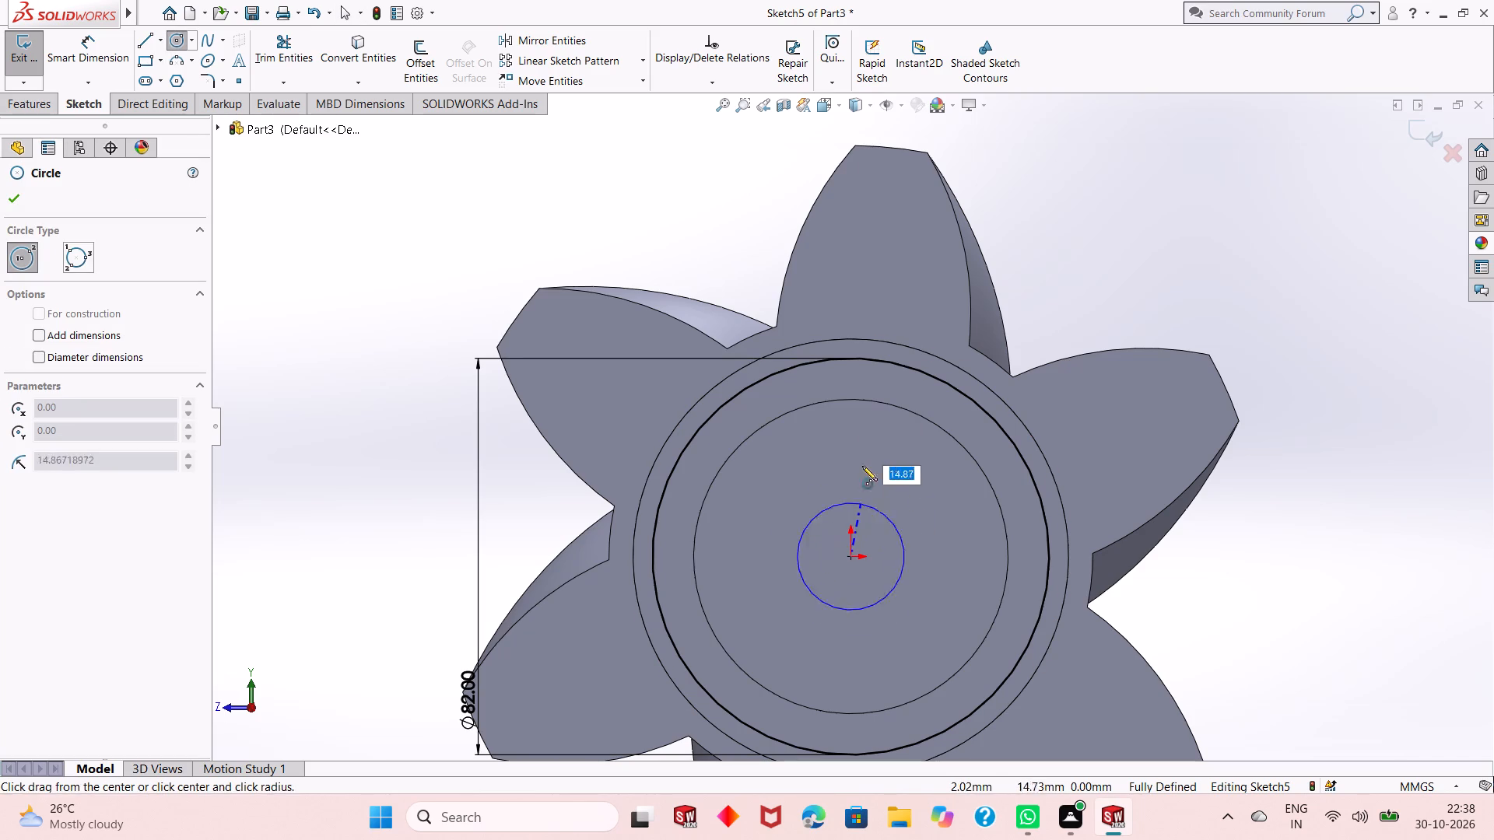
{"action": "left_click", "coordinate": [863, 375]}
{"action": "right_click", "coordinate": [1026, 302]}
{"action": "left_click", "coordinate": [1047, 313]}
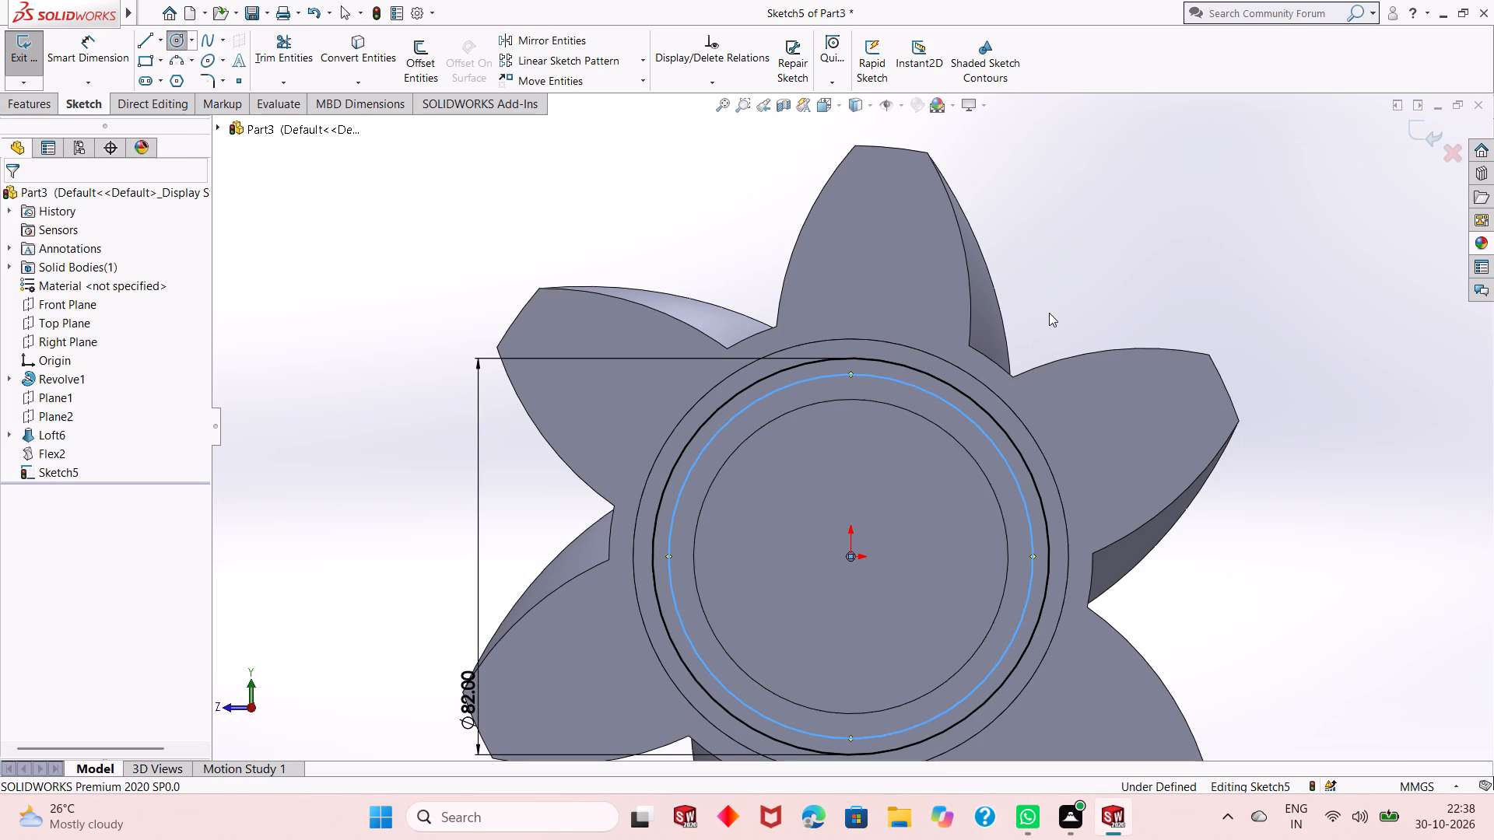
Dimension the inner circle's diameter and set it to 72 mm.
{"action": "left_click", "coordinate": [100, 51]}
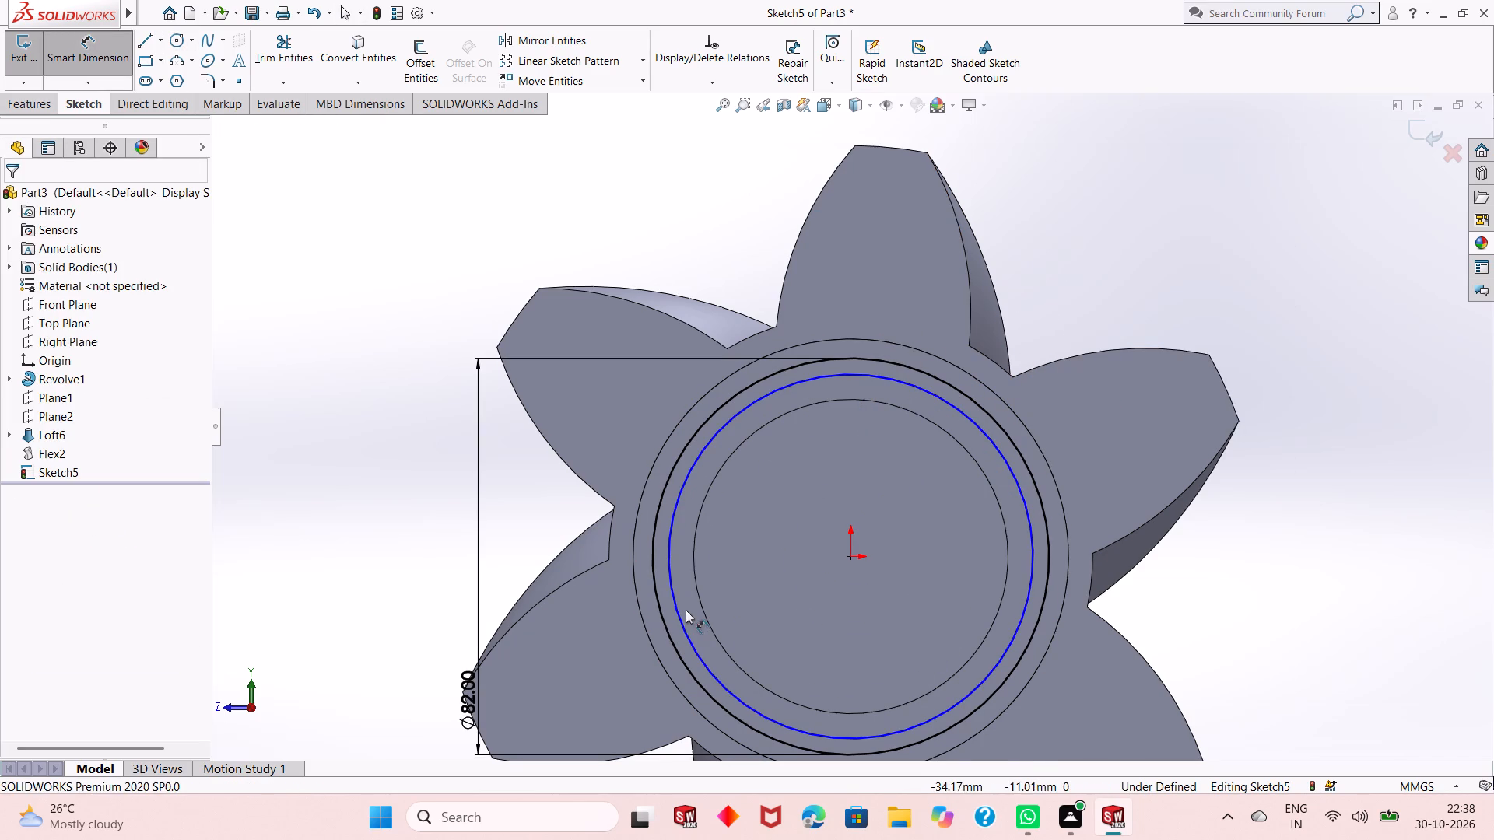
{"action": "left_click", "coordinate": [682, 618]}
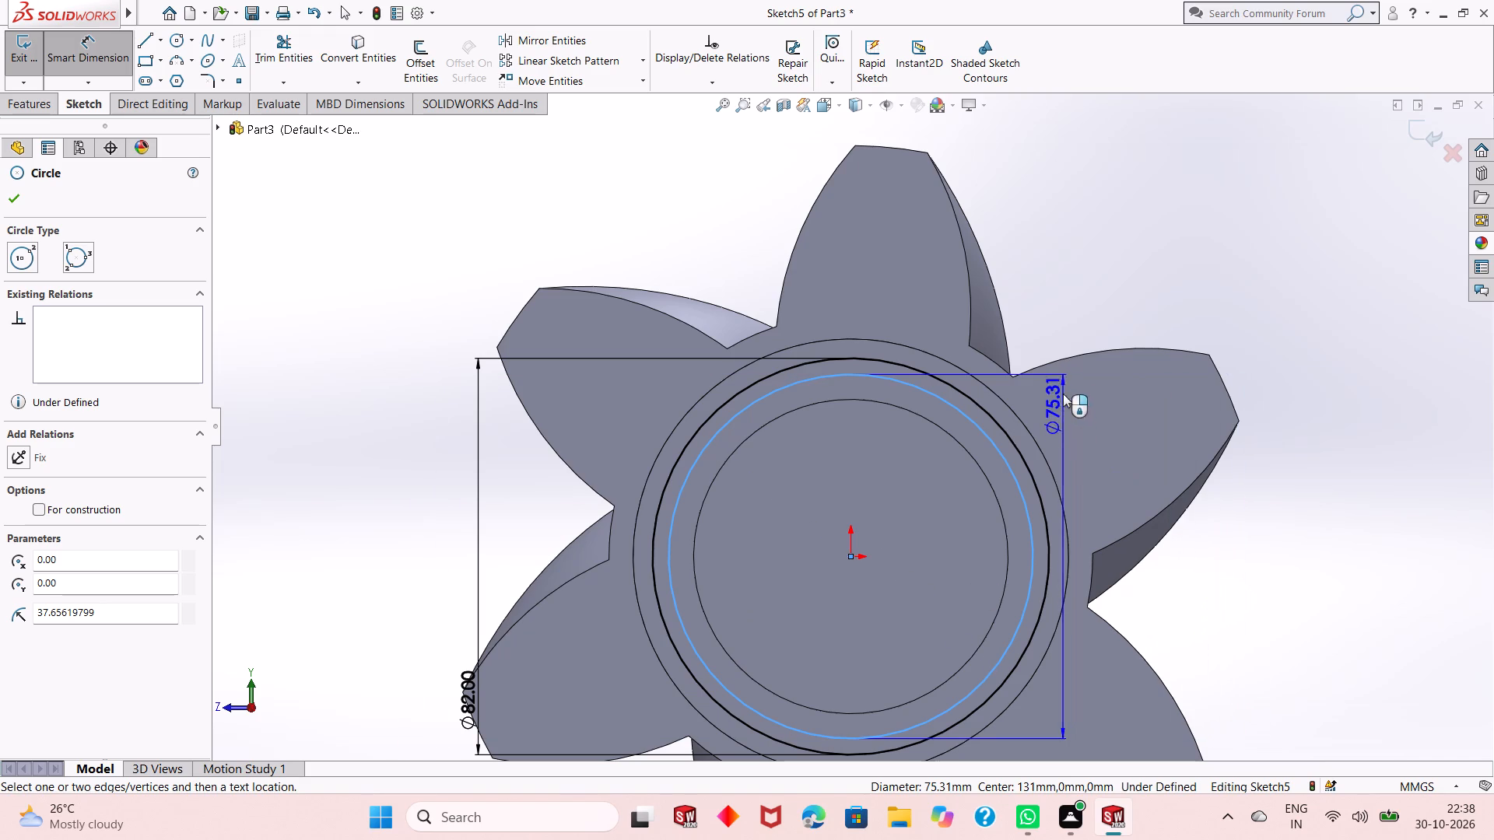
{"action": "left_click", "coordinate": [1097, 225]}
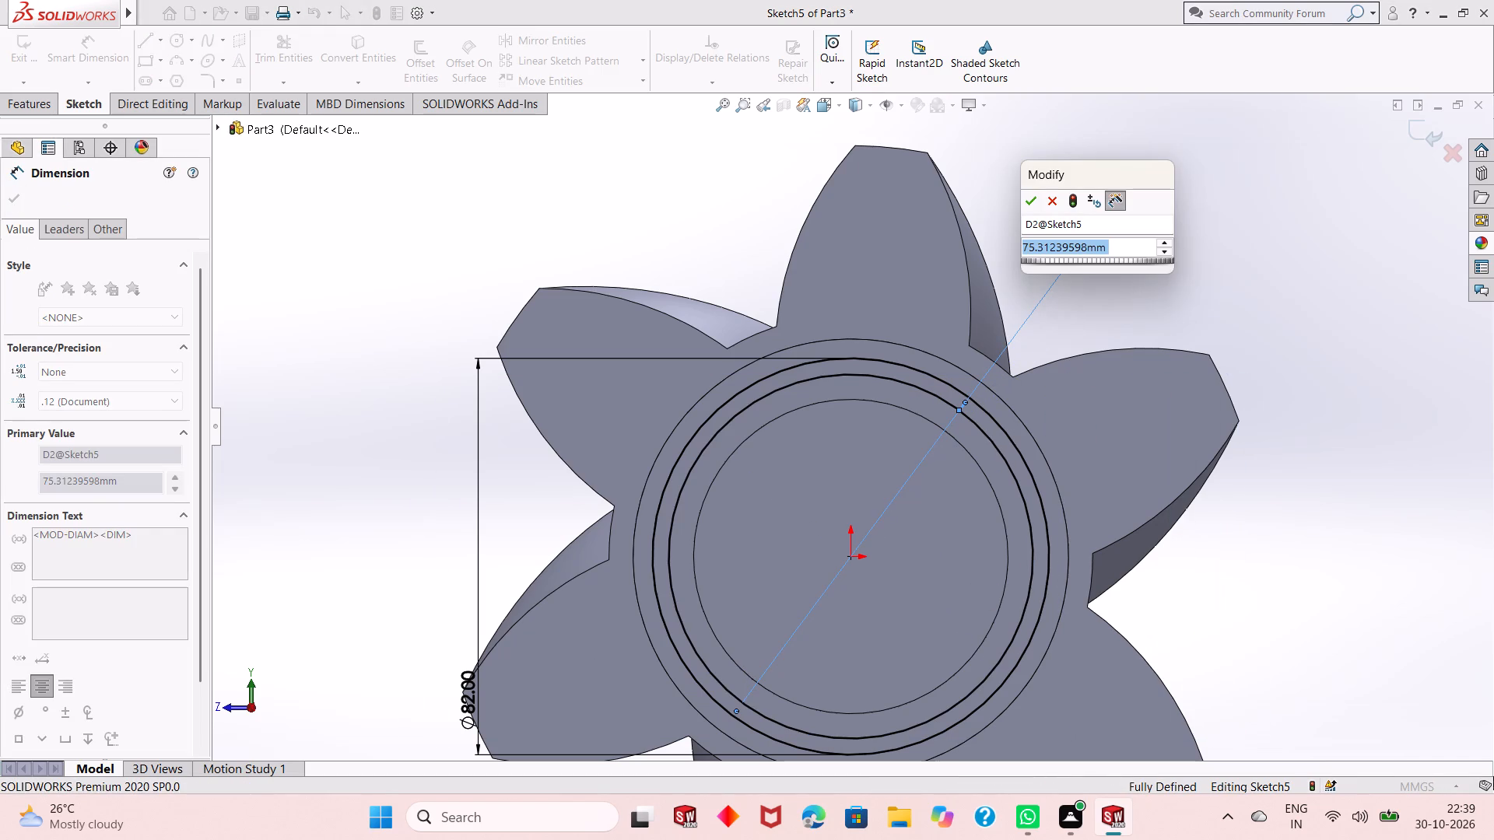
{"action": "type", "text": "36+36"}
{"action": "key", "text": "Return"}
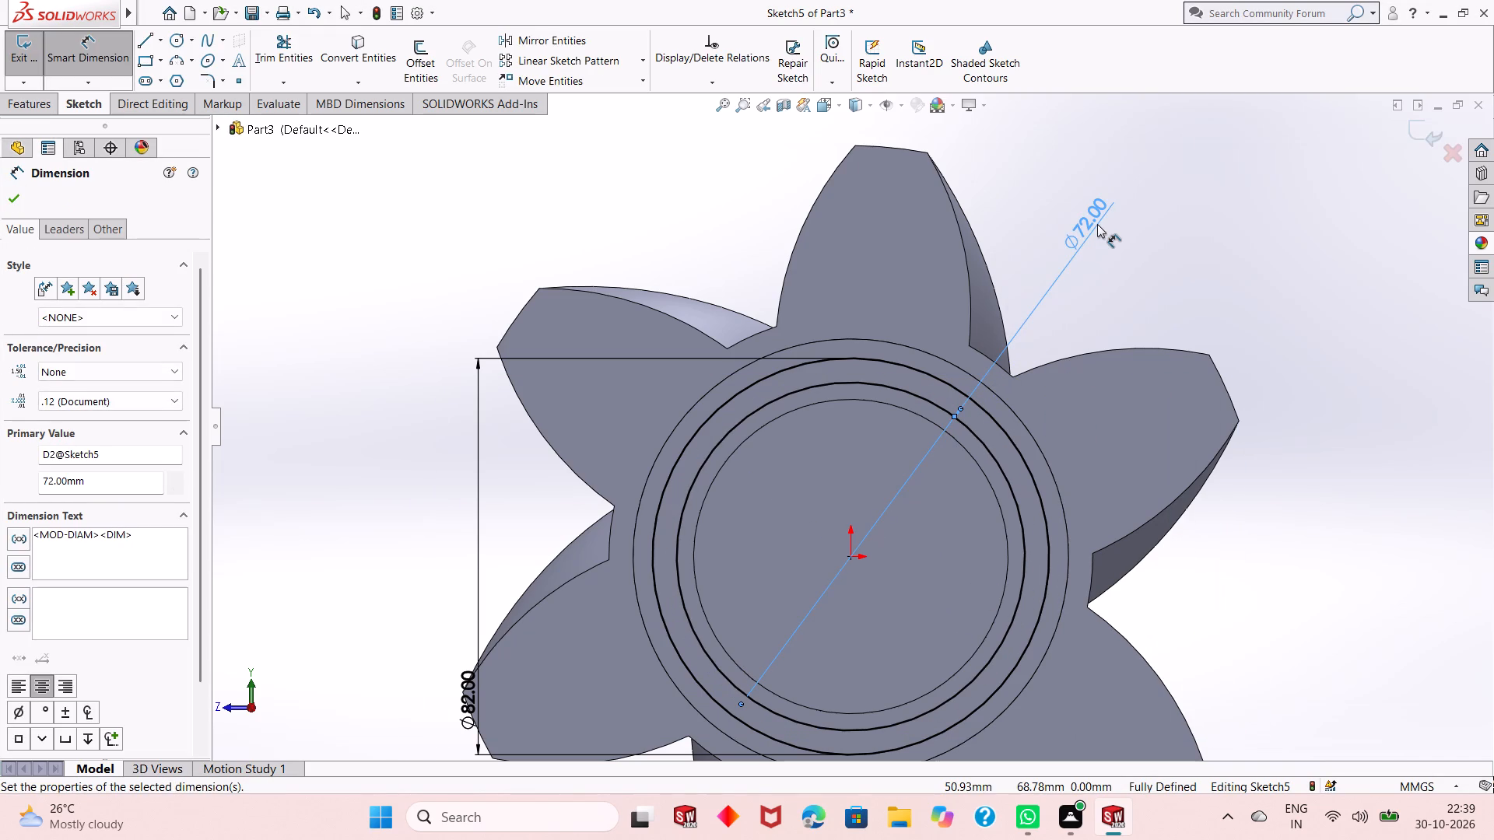
{"action": "right_click", "coordinate": [1179, 194]}
{"action": "left_click", "coordinate": [1209, 247]}
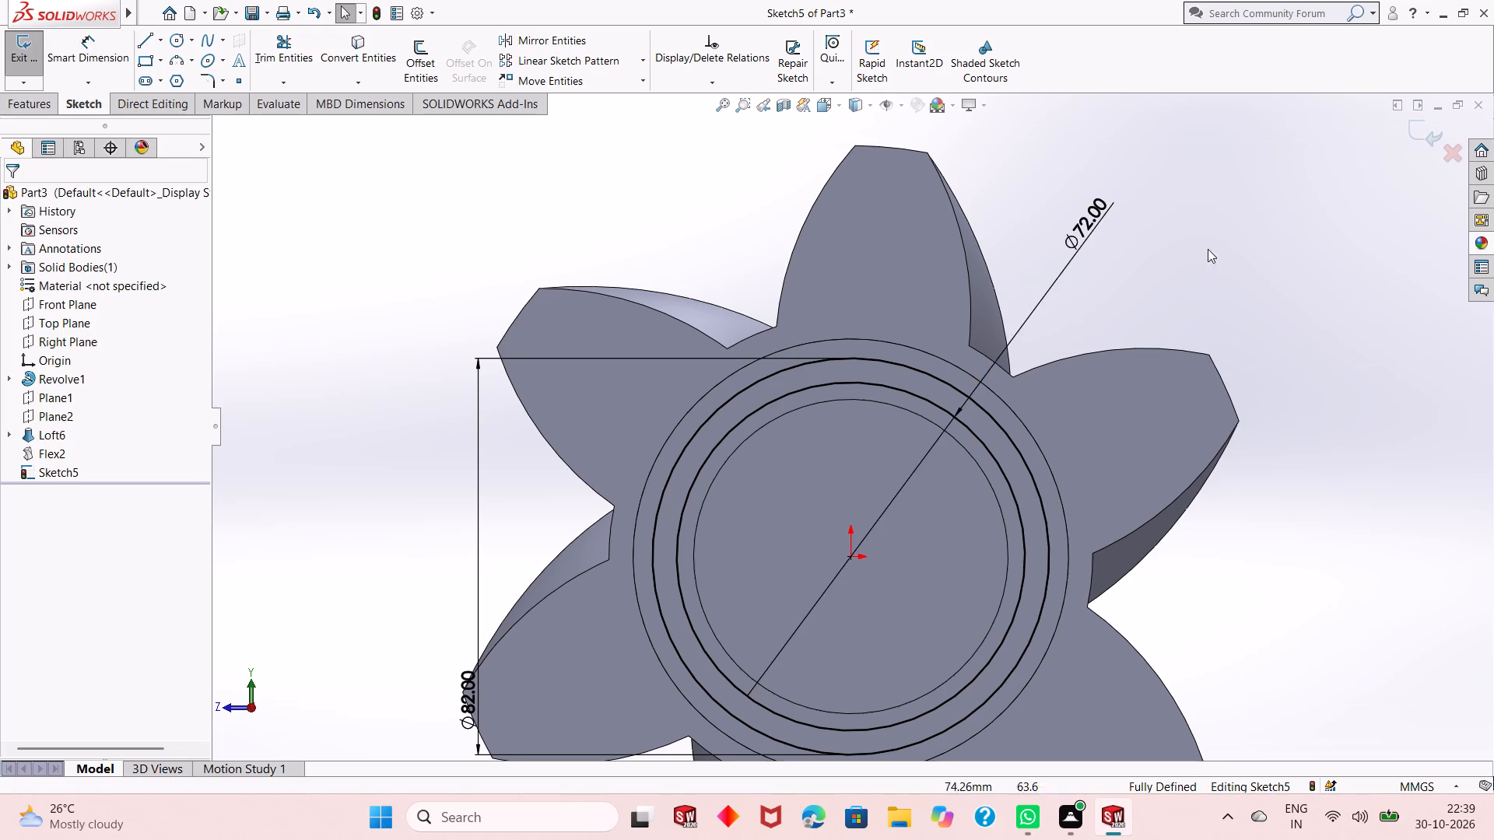
Draw a vertical centerline about 19.6 mm long directly above the origin, crossing both sketched circles.
{"action": "scroll", "coordinate": [886, 506], "scroll_direction": "up", "scroll_amount": 2}
{"action": "scroll", "coordinate": [833, 505], "scroll_direction": "down", "scroll_amount": 2}
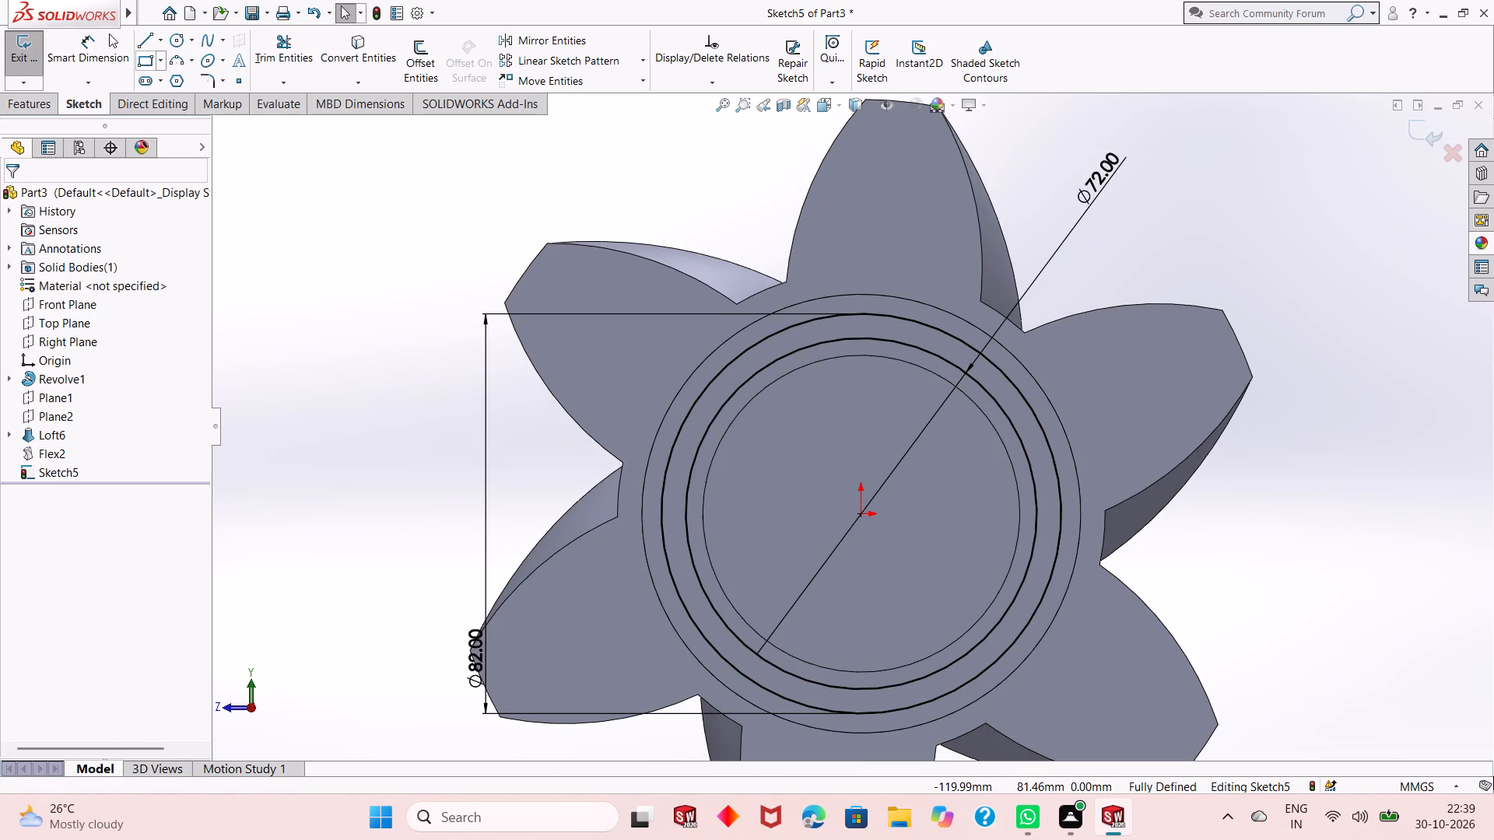
{"action": "left_click", "coordinate": [165, 38]}
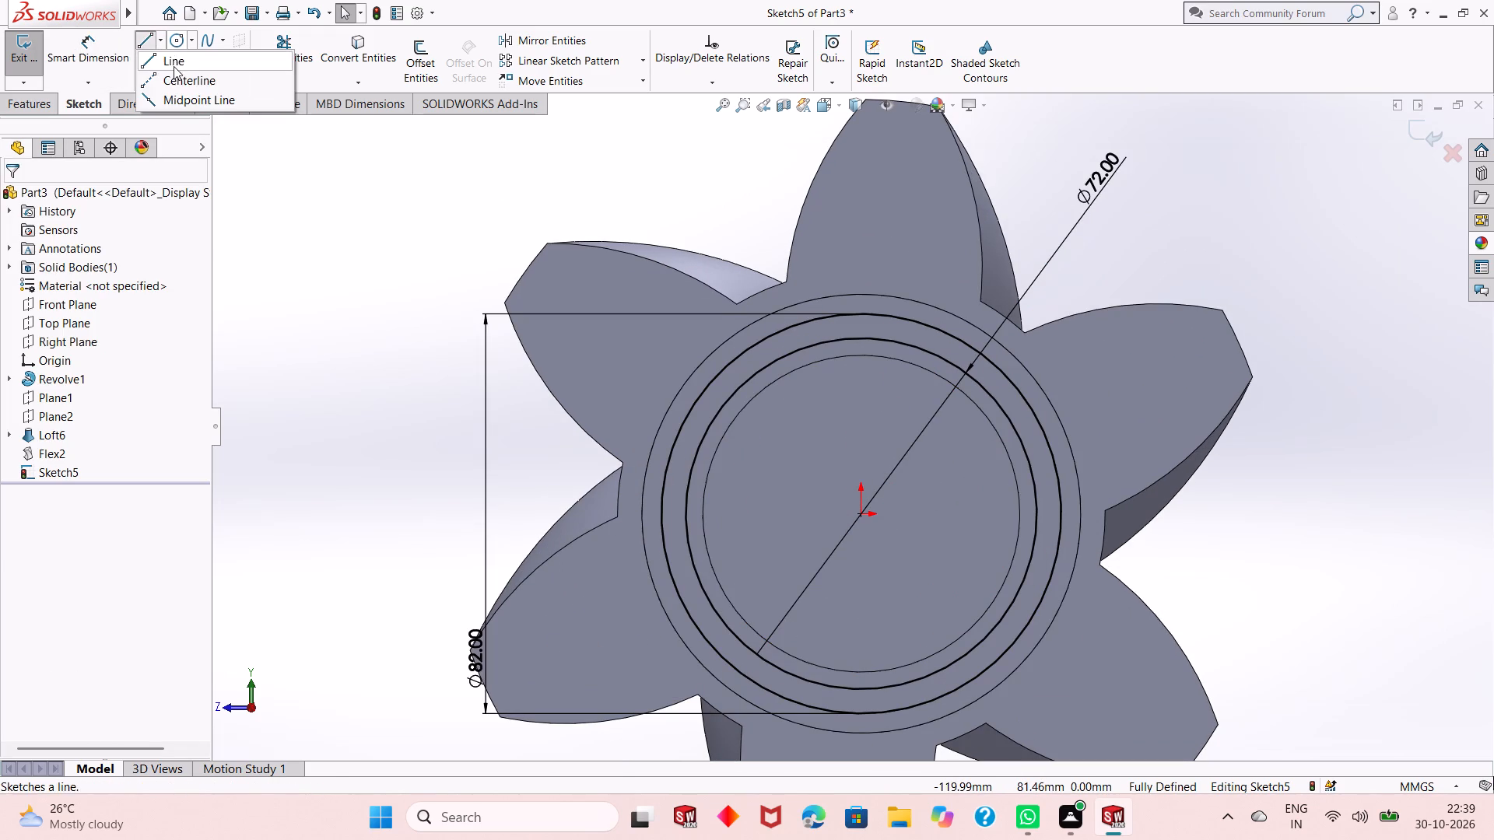
{"action": "left_click", "coordinate": [174, 73]}
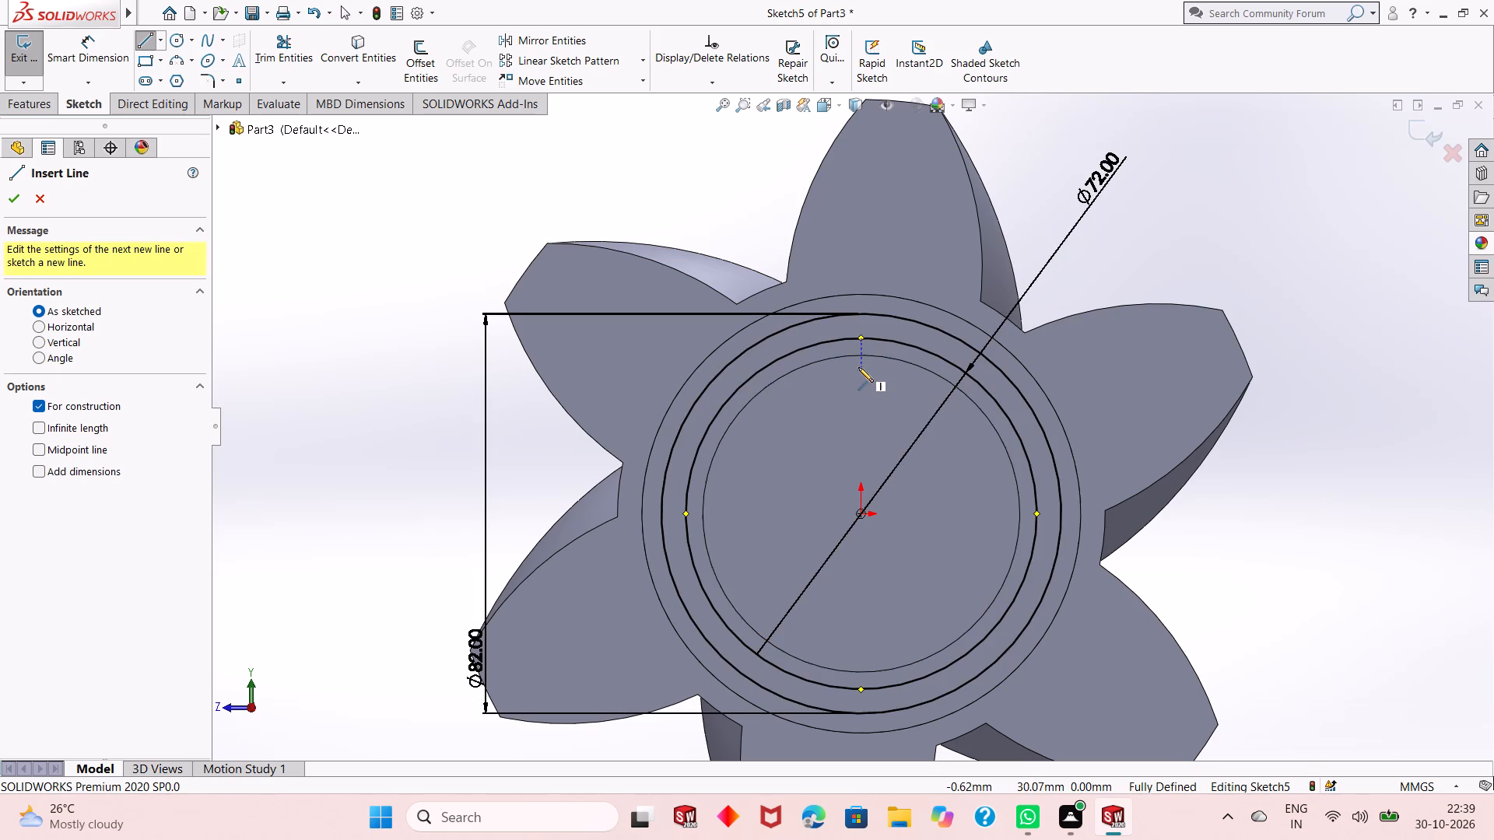
{"action": "left_click", "coordinate": [858, 369]}
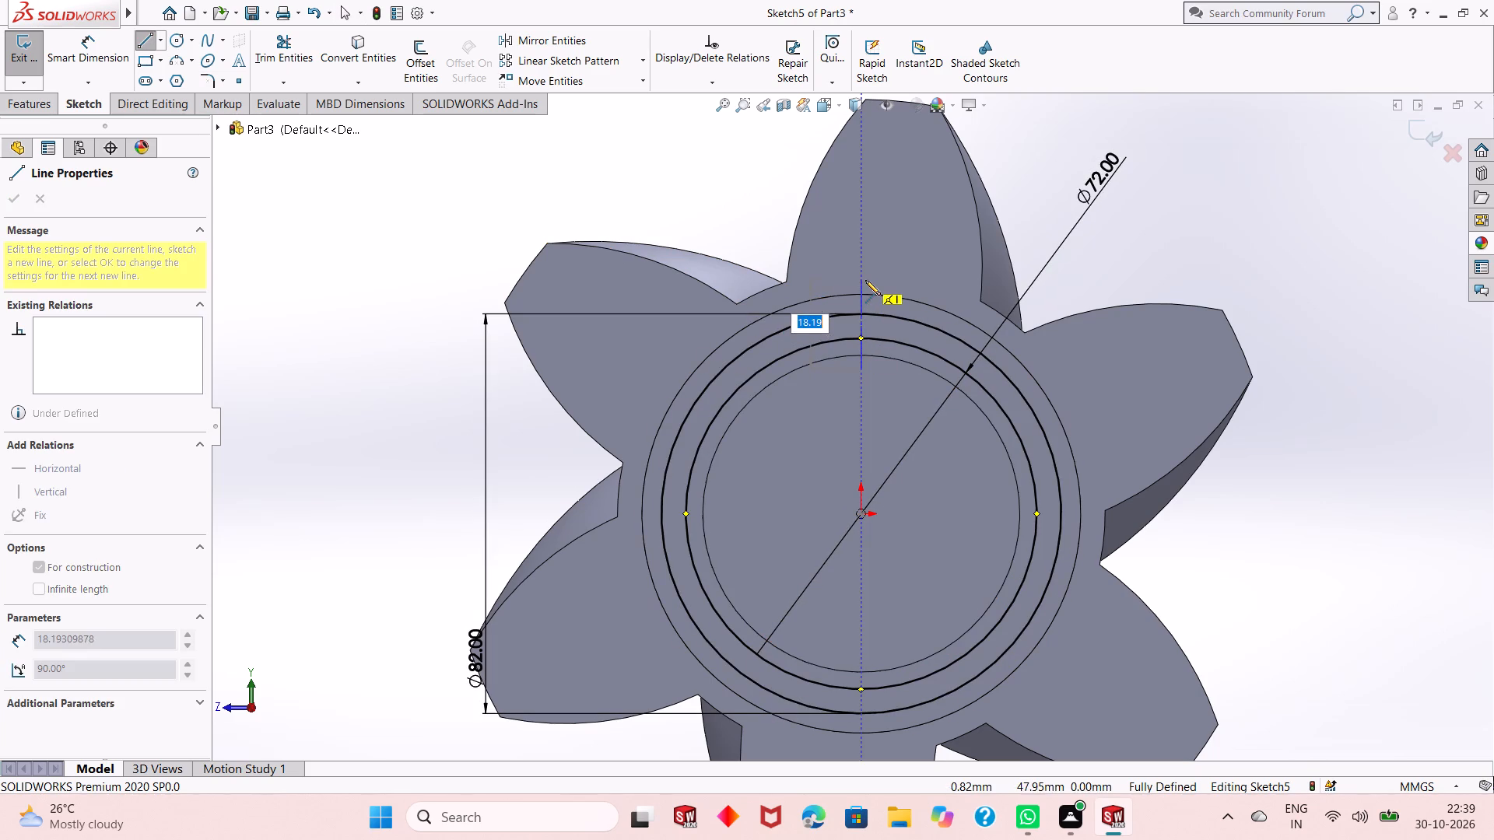
{"action": "left_click", "coordinate": [865, 273]}
{"action": "right_click", "coordinate": [865, 273]}
{"action": "left_click", "coordinate": [886, 281]}
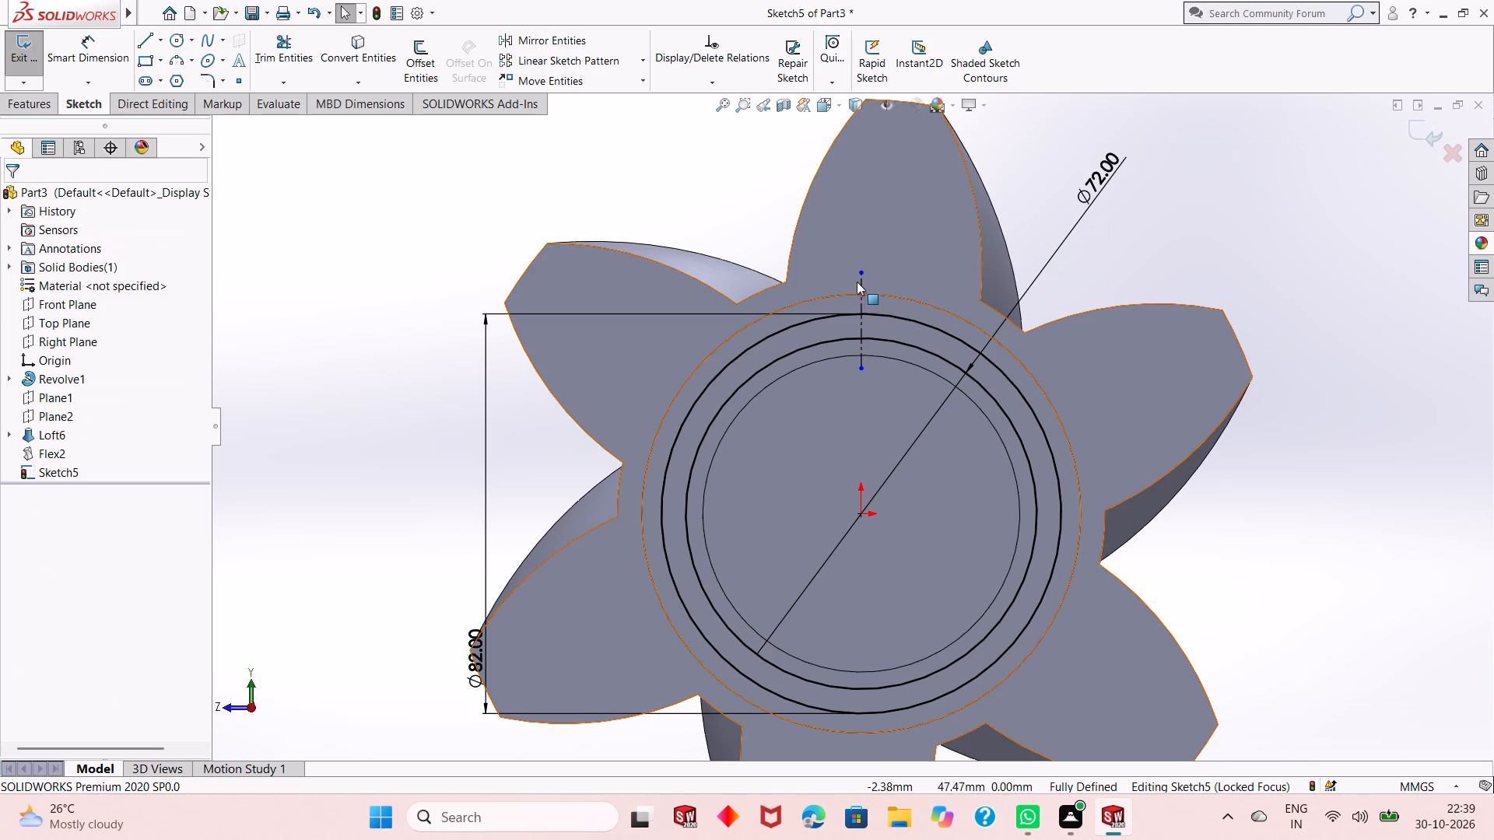
Offset the vertical centerline by 5 mm in both directions with dimensions added.
{"action": "left_click", "coordinate": [860, 279]}
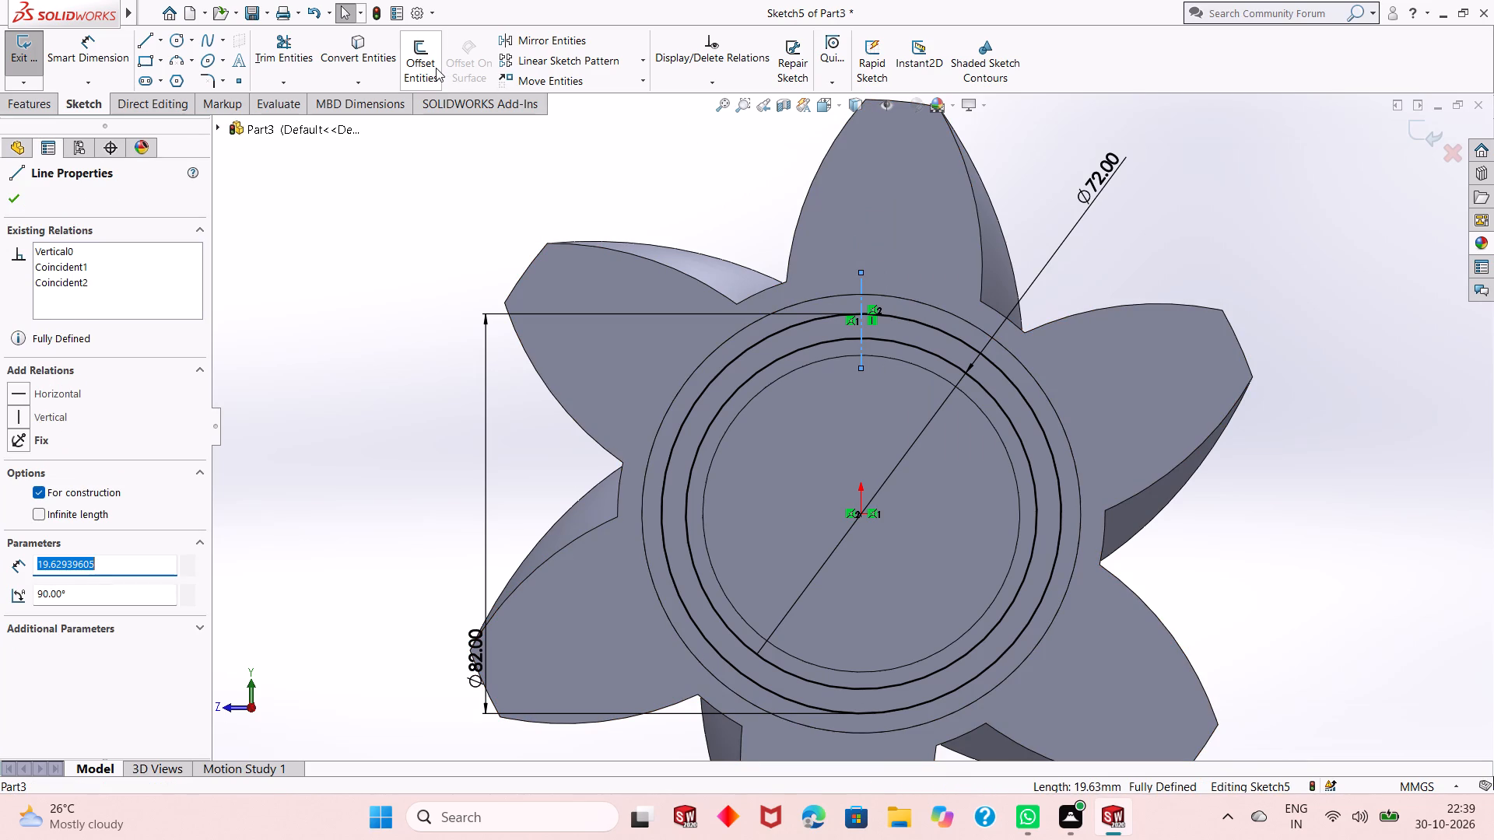
{"action": "left_click", "coordinate": [436, 68]}
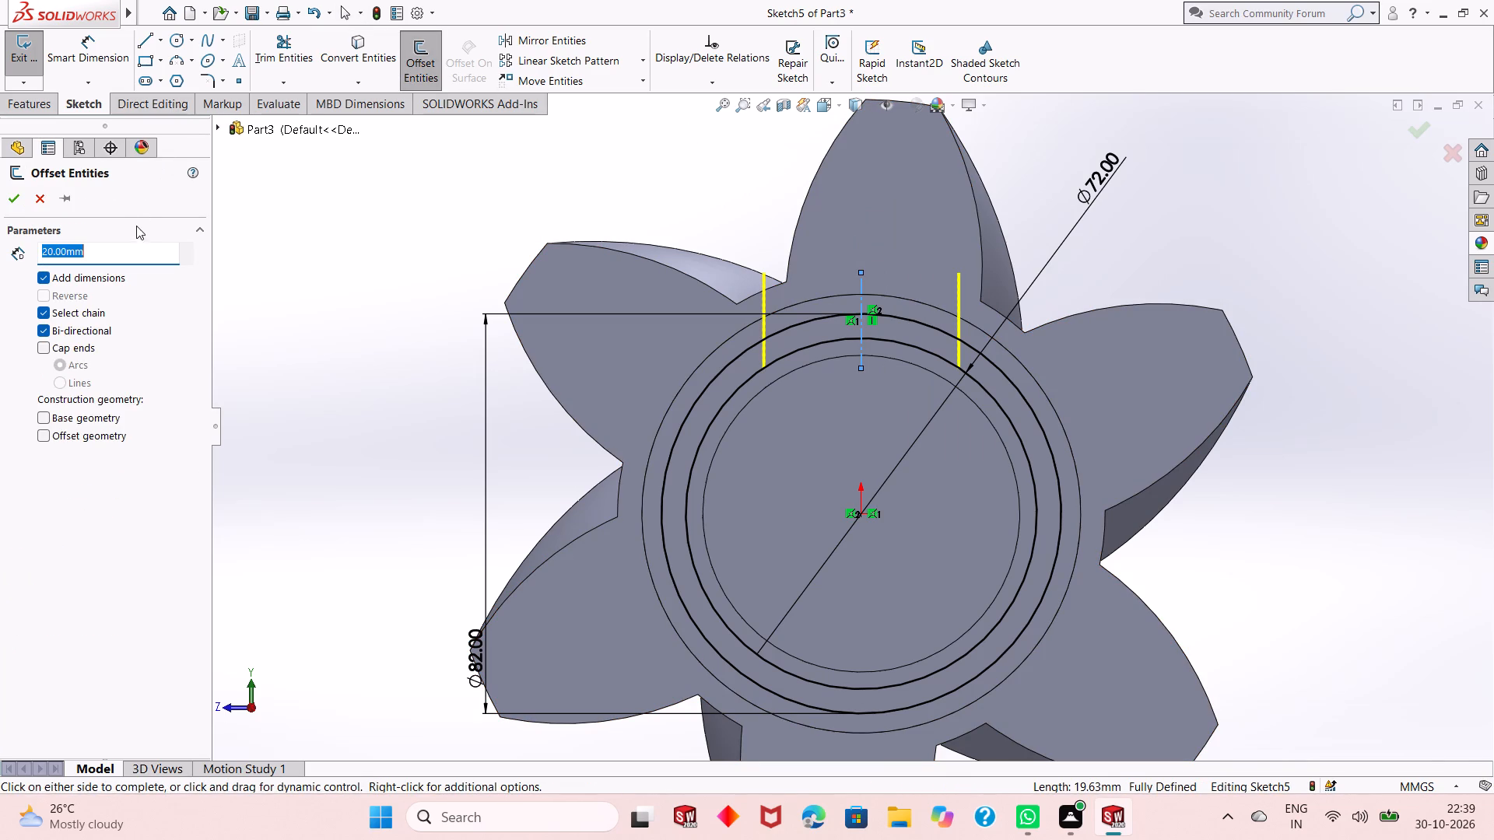
{"action": "key", "text": "5"}
{"action": "key", "text": "Return"}
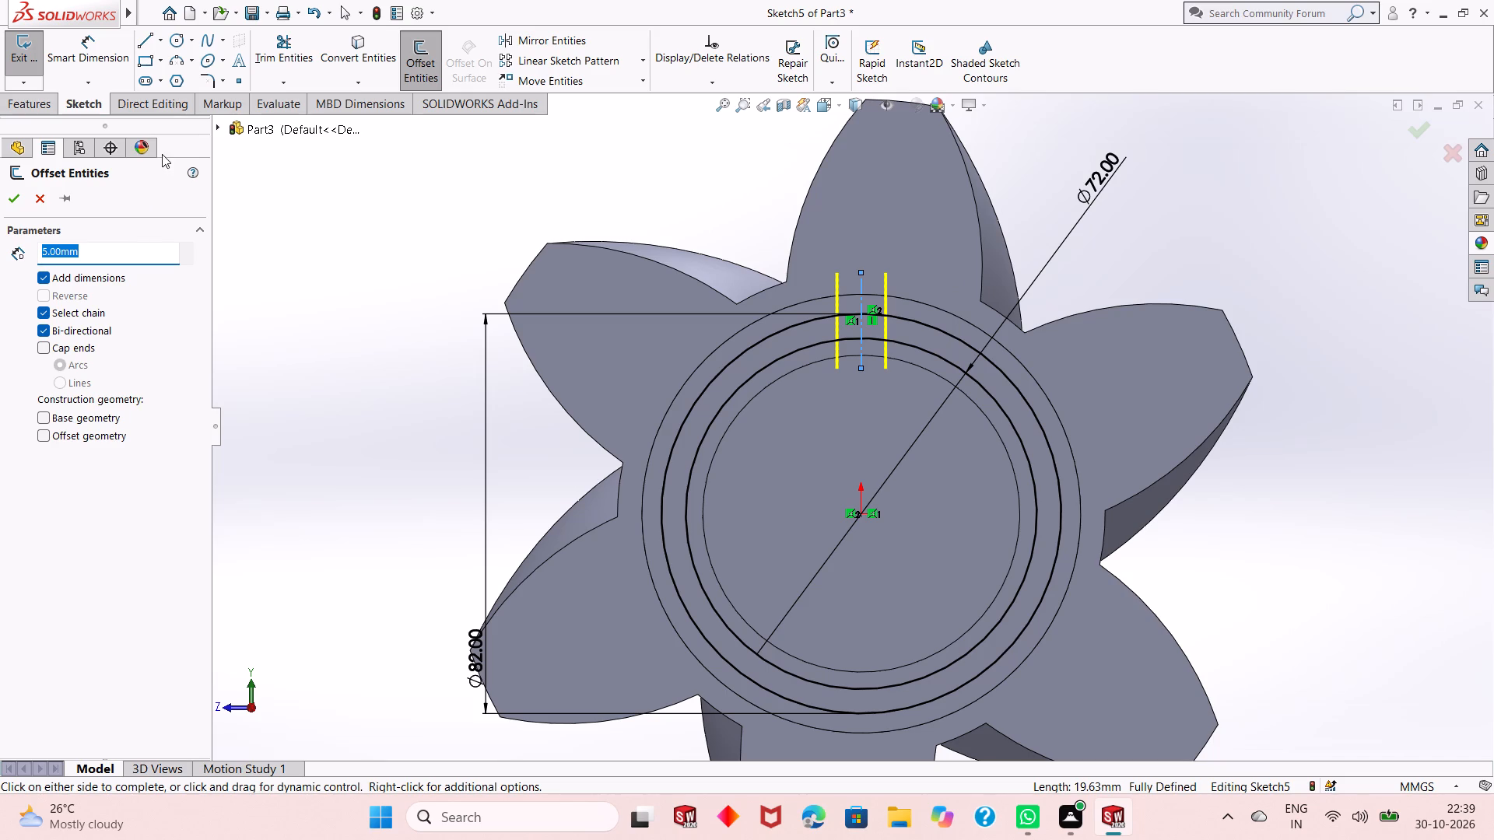
{"action": "left_click", "coordinate": [12, 201]}
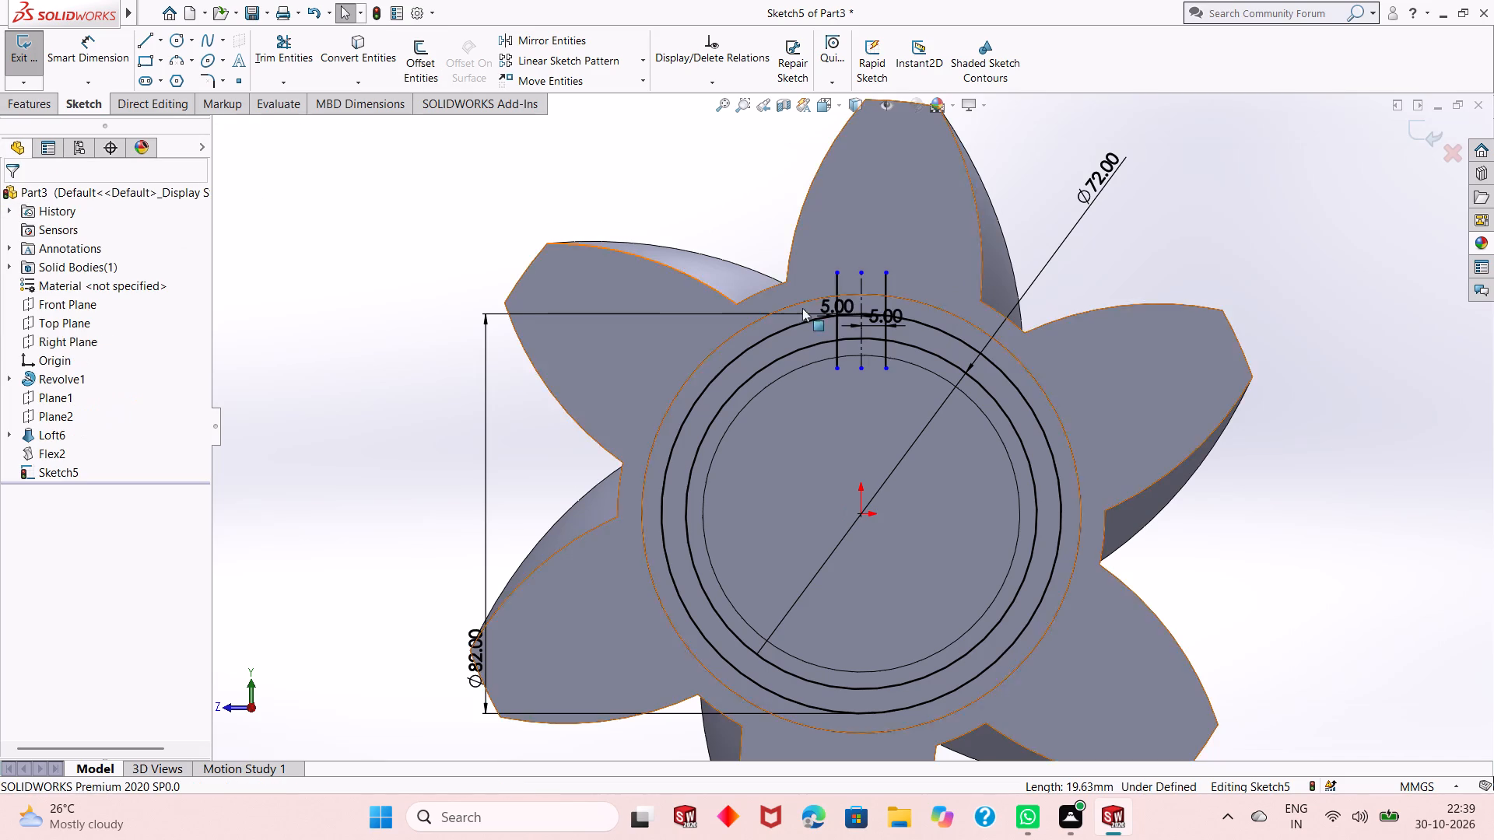
Trim the ends of both offset lines so they span only between the 72 mm and 82 mm circles.
{"action": "scroll", "coordinate": [868, 316], "scroll_direction": "down", "scroll_amount": 4}
{"action": "left_click", "coordinate": [284, 53]}
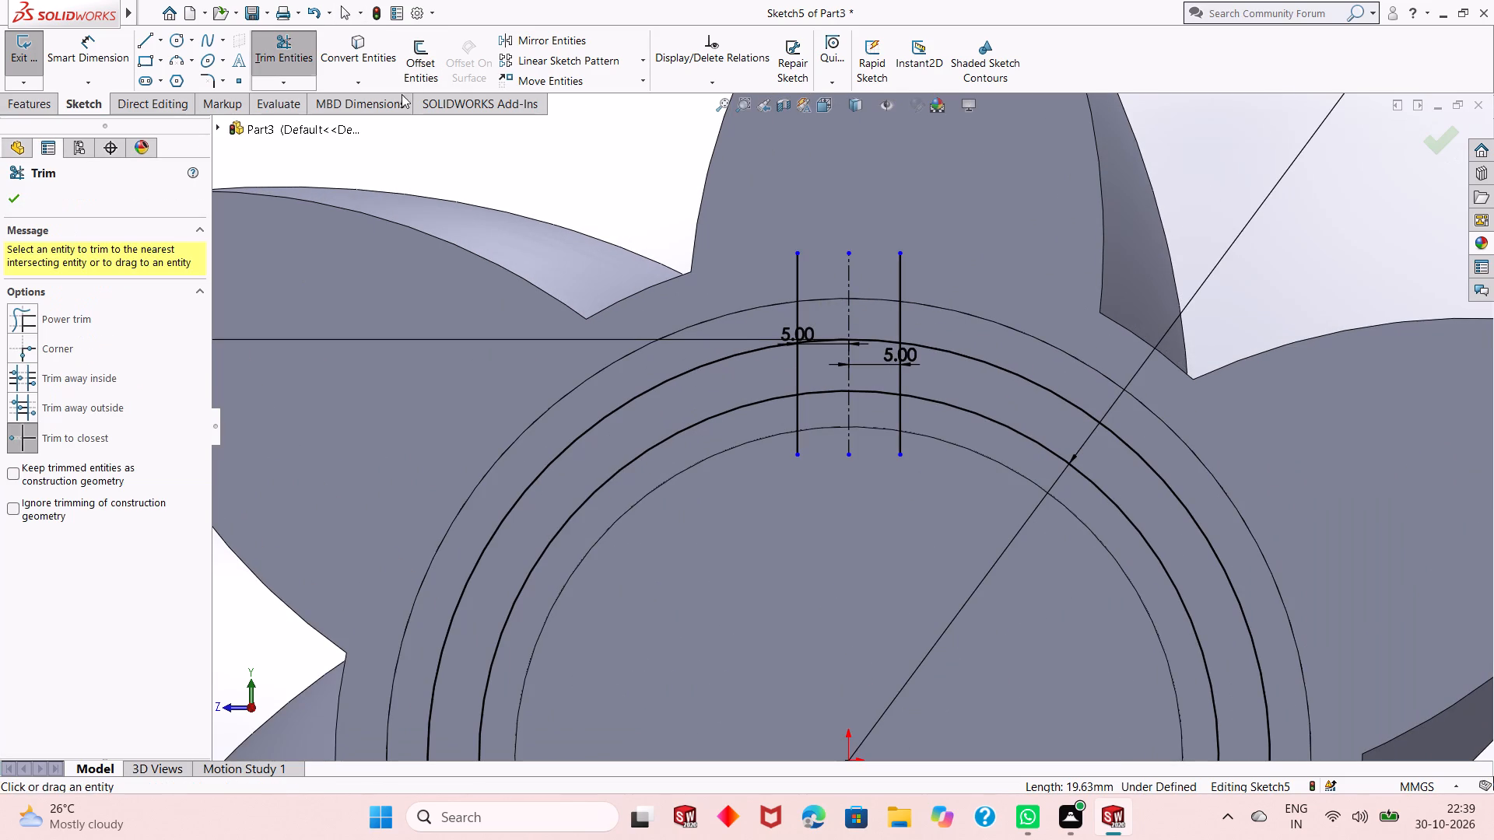
{"action": "left_click", "coordinate": [797, 431]}
{"action": "left_click", "coordinate": [796, 282]}
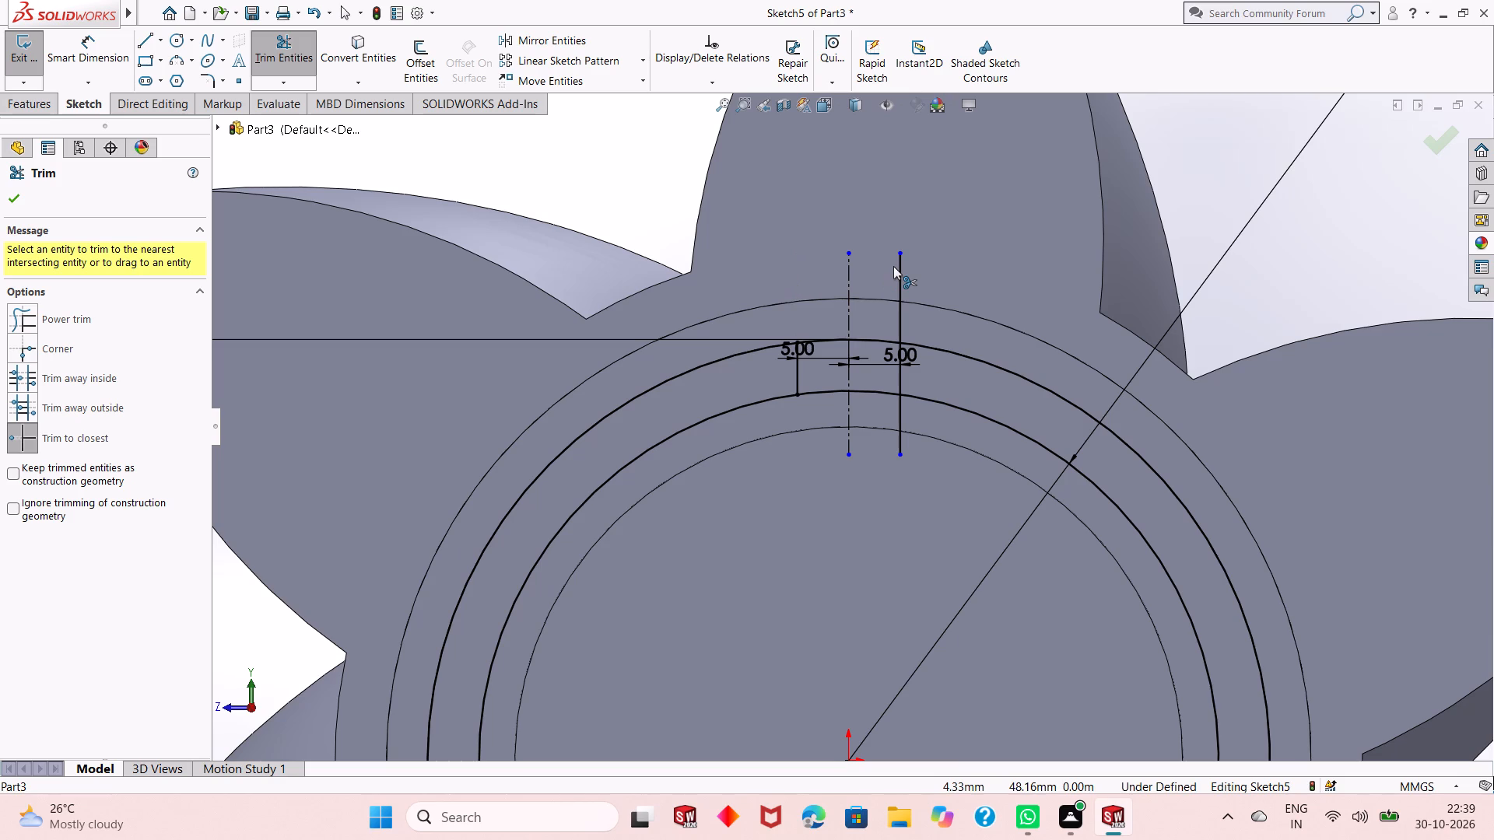
{"action": "left_click", "coordinate": [894, 266]}
{"action": "left_click", "coordinate": [898, 271]}
{"action": "left_click", "coordinate": [900, 443]}
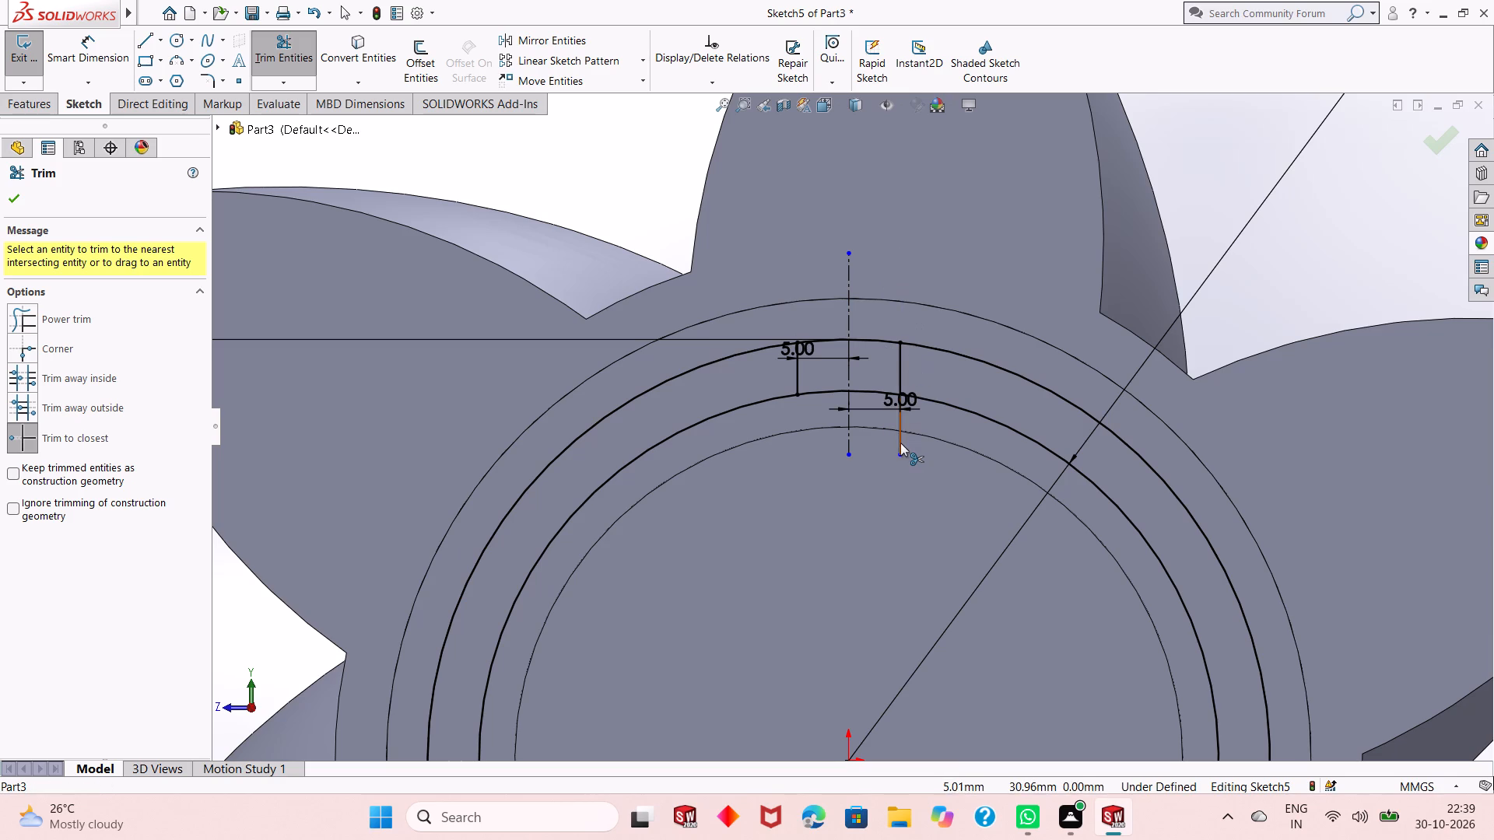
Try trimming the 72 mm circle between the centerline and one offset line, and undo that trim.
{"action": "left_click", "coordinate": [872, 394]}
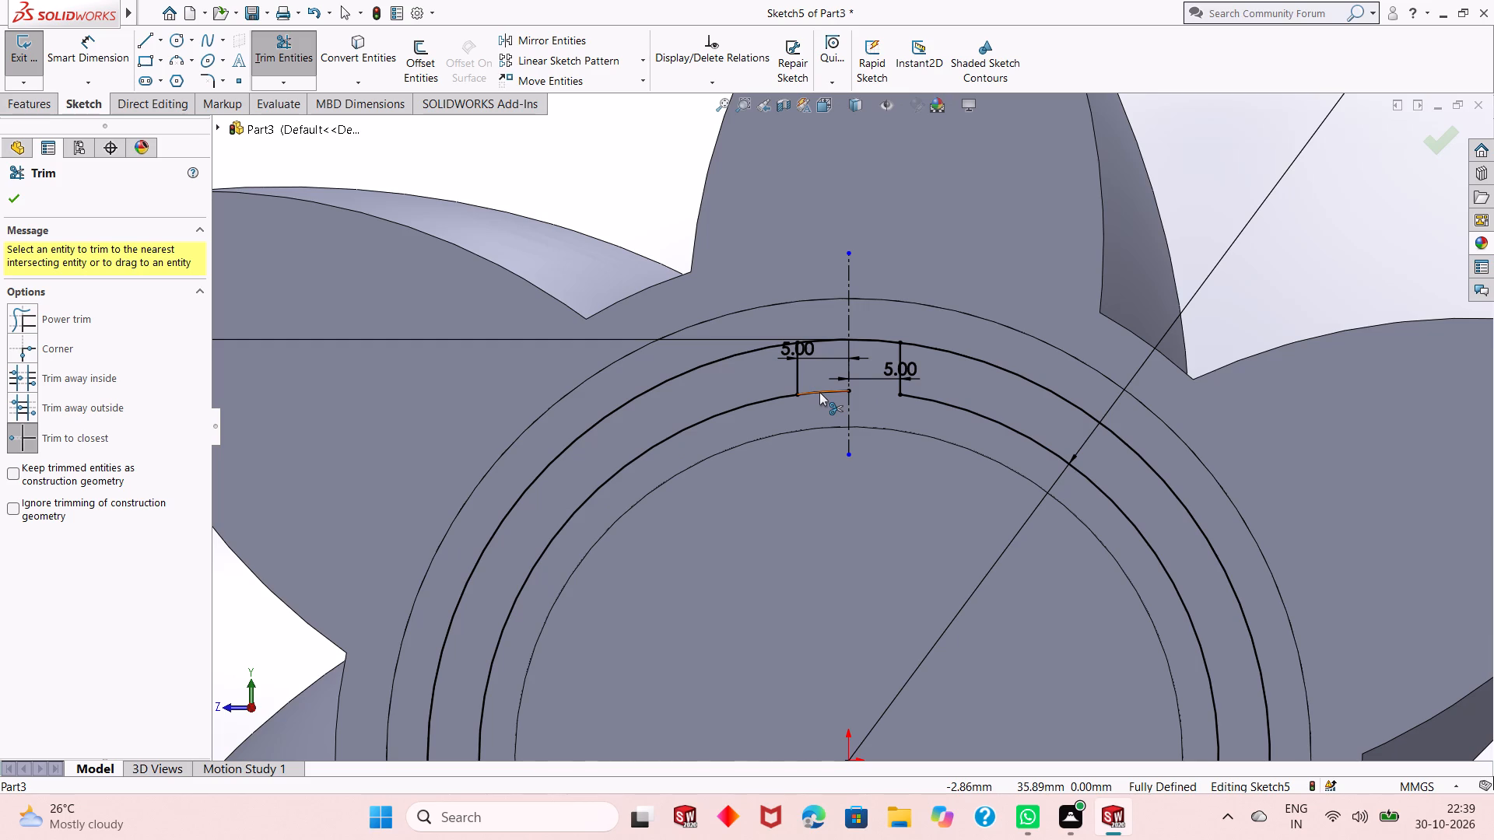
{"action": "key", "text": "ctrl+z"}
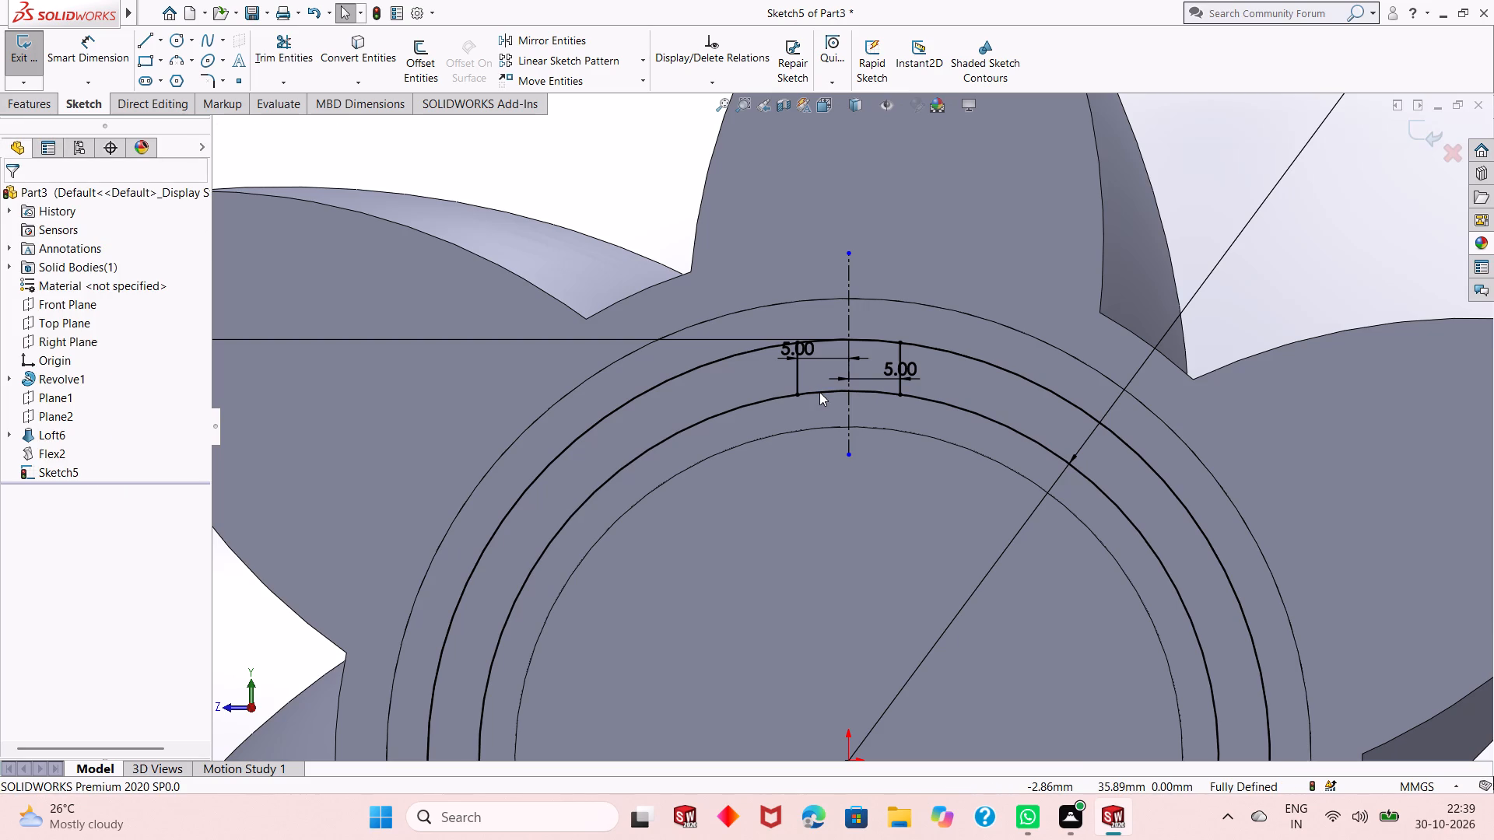
Move one of the 5 mm offset dimensions below the 72 mm circle, clear of its short vertical line.
{"action": "scroll", "coordinate": [911, 404], "scroll_direction": "up", "scroll_amount": 2}
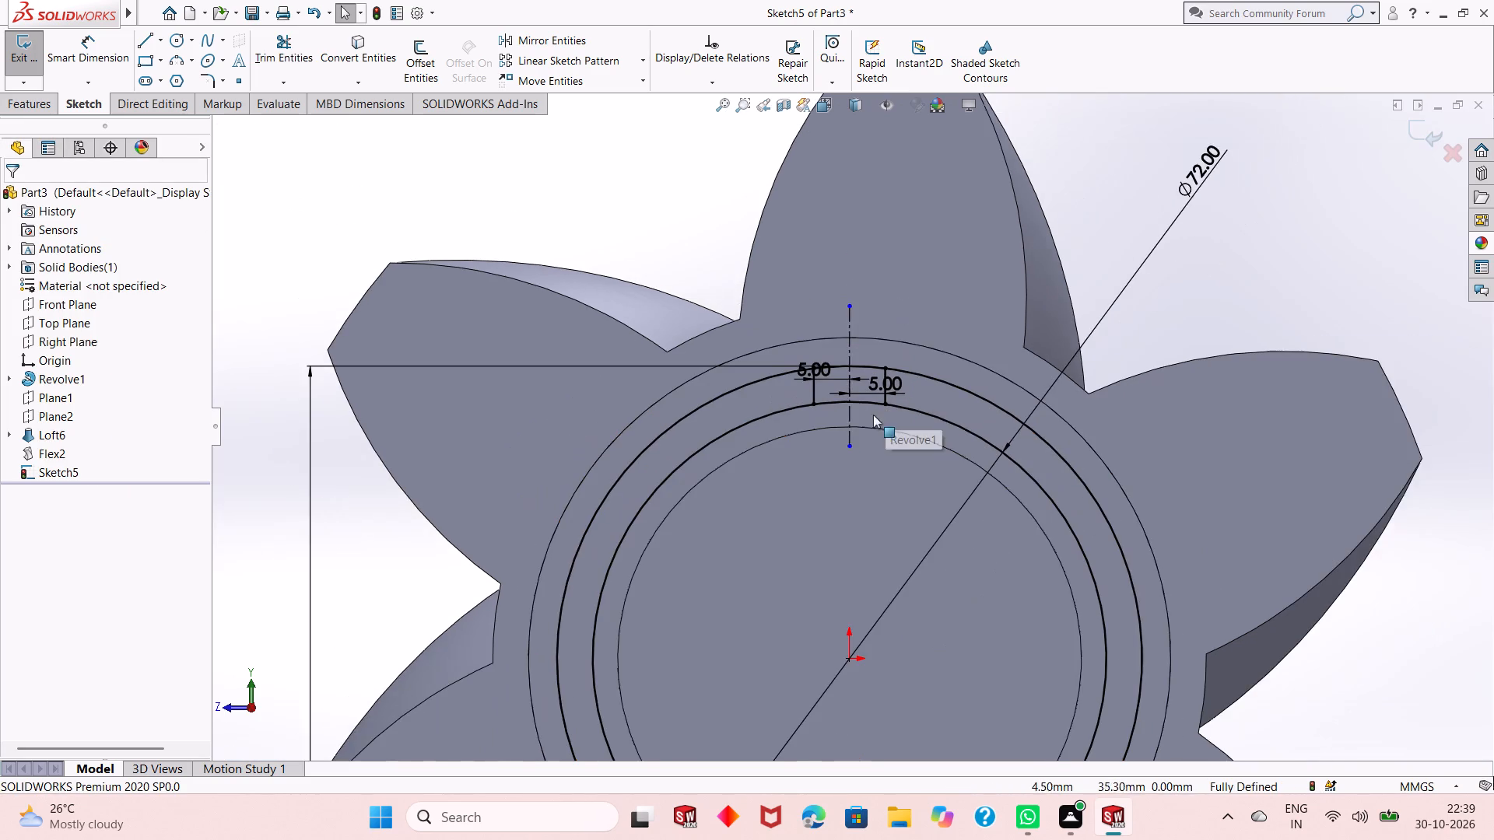
{"action": "scroll", "coordinate": [820, 453], "scroll_direction": "down", "scroll_amount": 1}
{"action": "scroll", "coordinate": [850, 435], "scroll_direction": "up", "scroll_amount": 2}
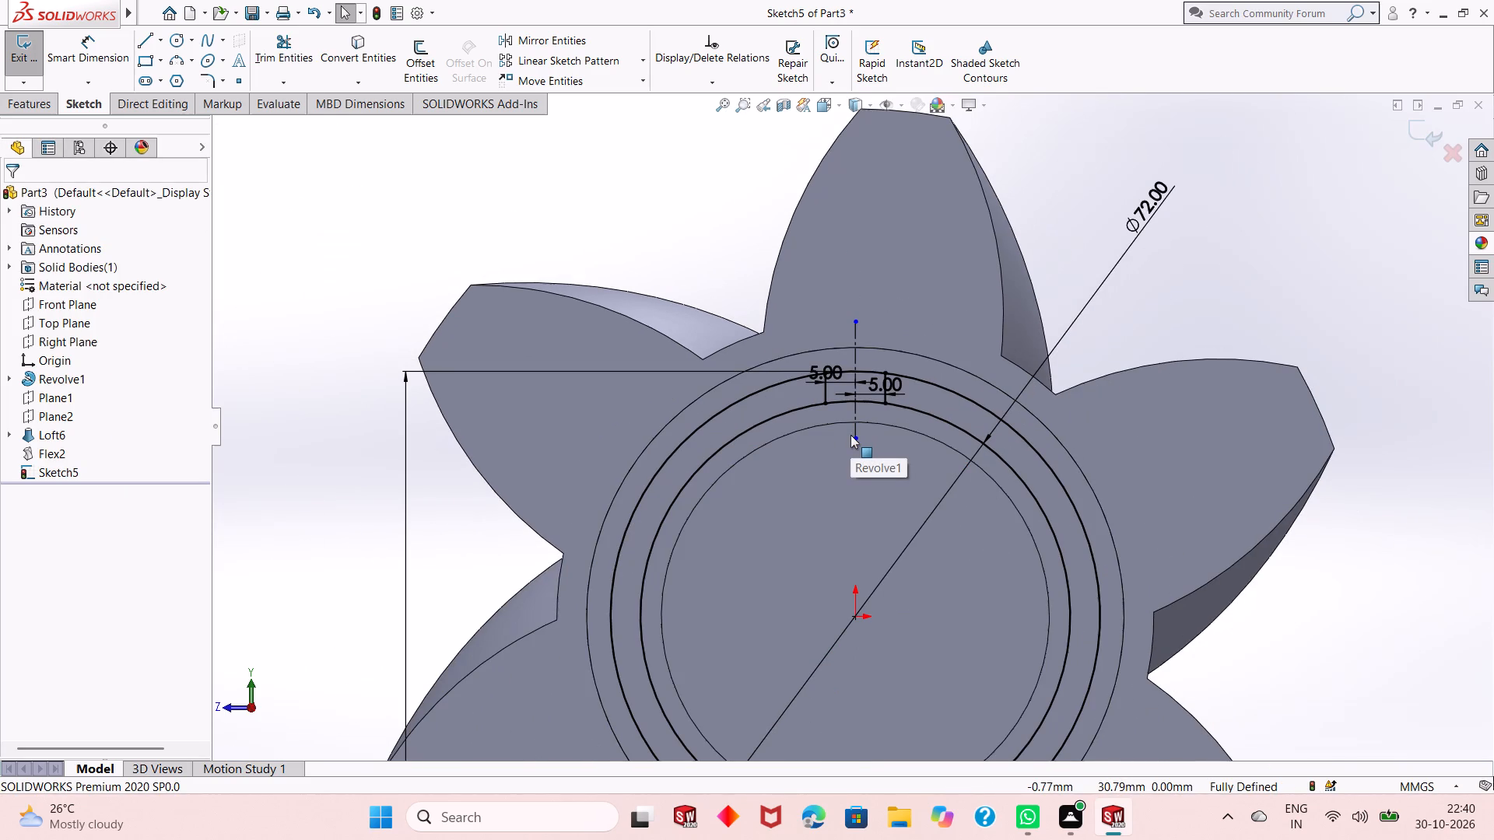
{"action": "scroll", "coordinate": [847, 355], "scroll_direction": "down", "scroll_amount": 2}
{"action": "key", "text": "Escape"}
{"action": "key", "text": "Escape"}
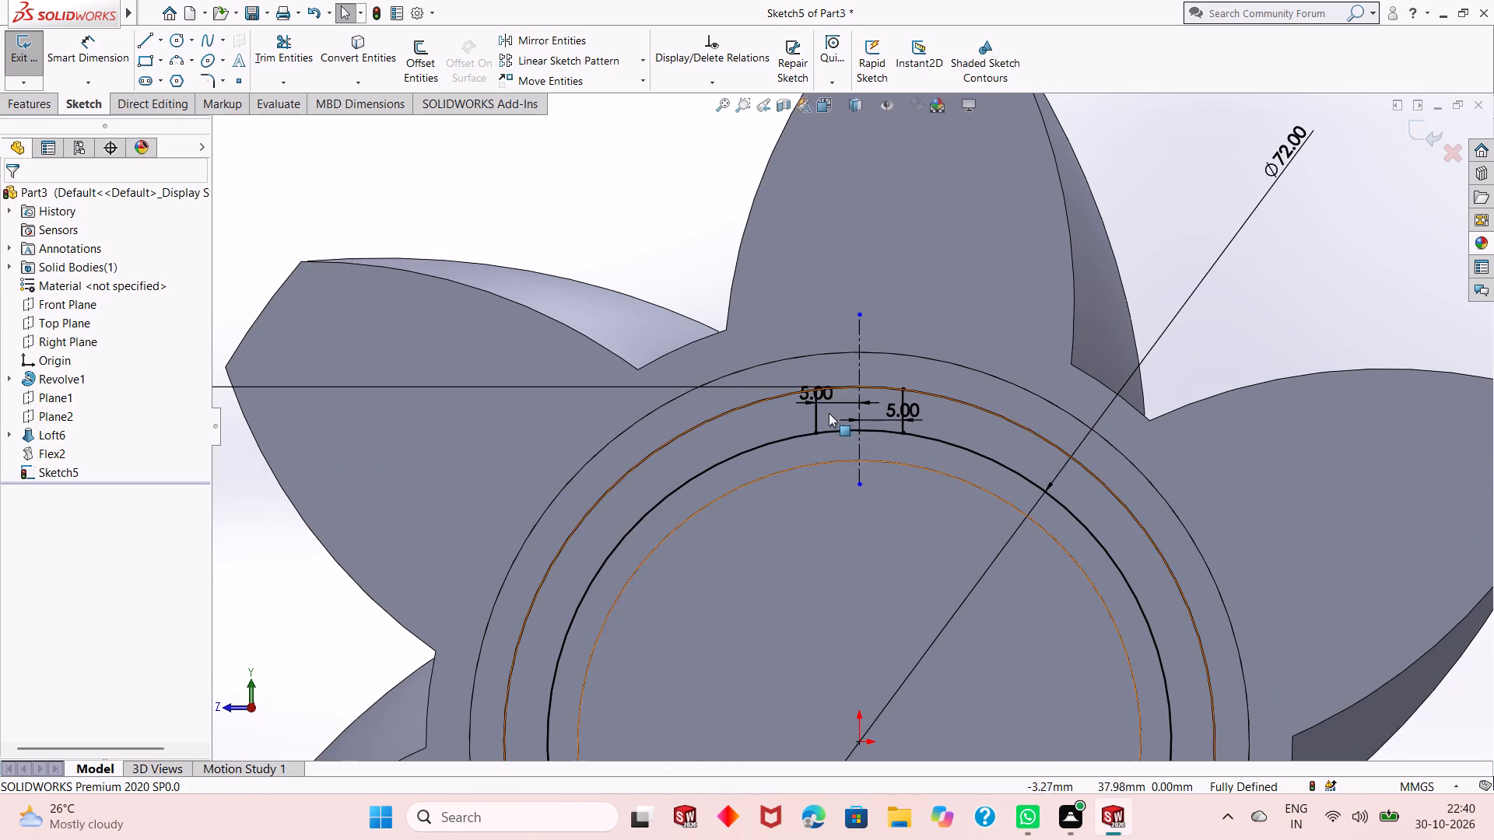
{"action": "left_click", "coordinate": [812, 416]}
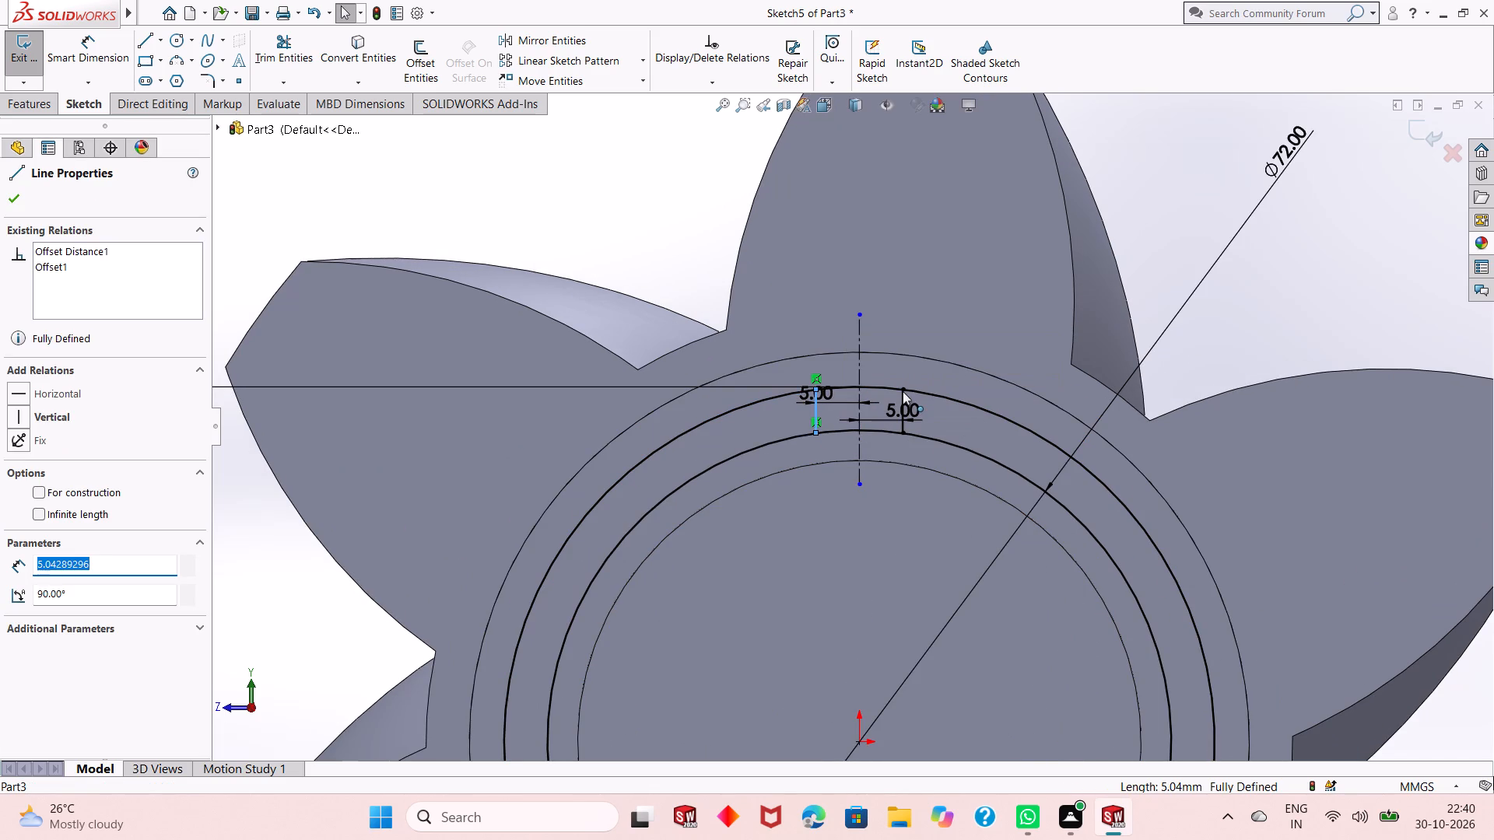
{"action": "scroll", "coordinate": [906, 412], "scroll_direction": "down", "scroll_amount": 3}
{"action": "left_click_drag", "start_coordinate": [903, 409], "coordinate": [903, 491]}
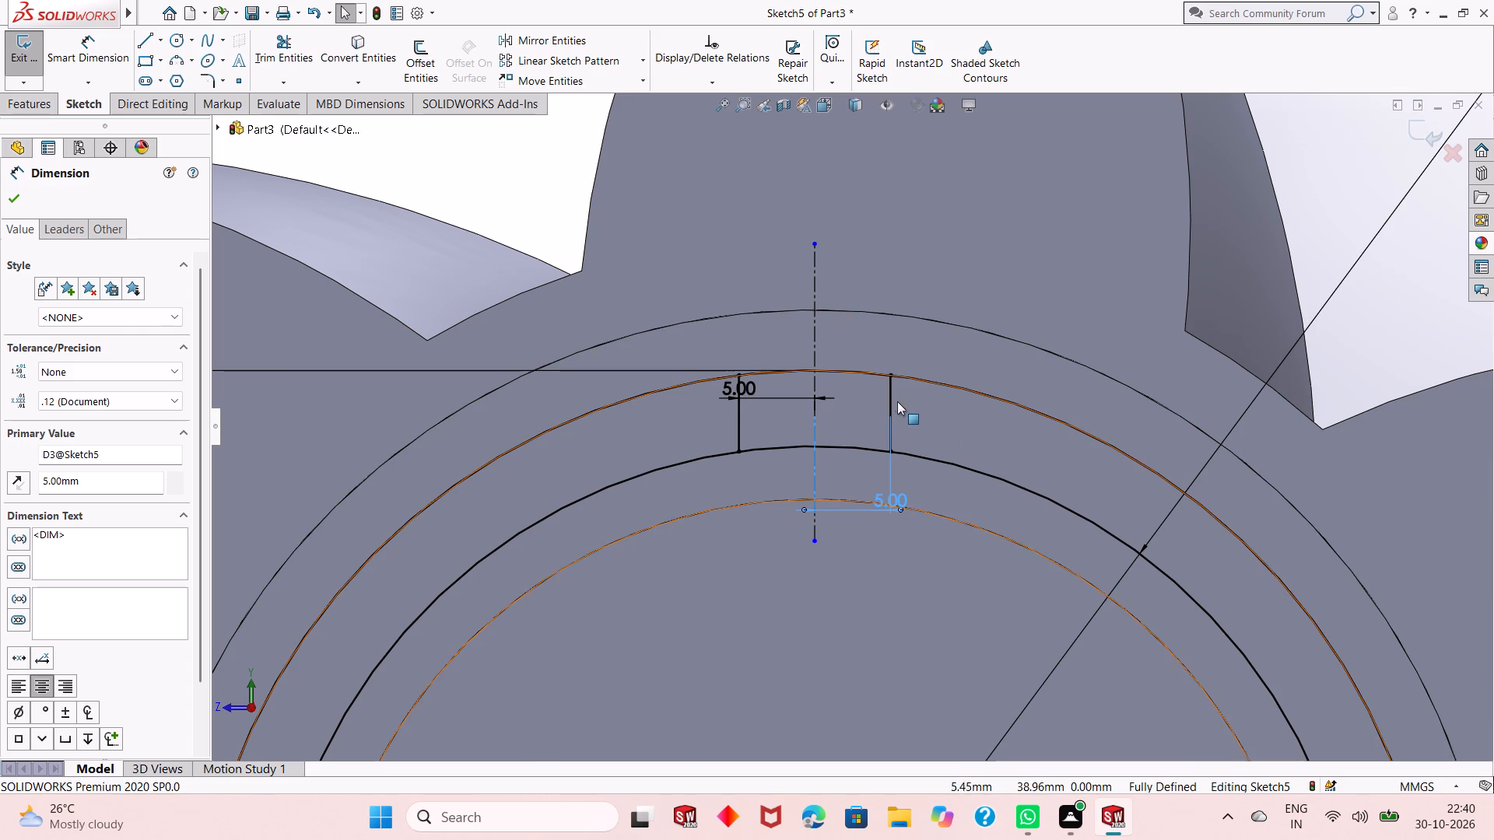
Circular-pattern the two short vertical lines between the 72 and 82 mm circles into 13 equally spaced instances over 360° about the sketch origin.
{"action": "left_click", "coordinate": [893, 397], "text": "ctrl"}
{"action": "left_click", "coordinate": [737, 422], "text": "ctrl"}
{"action": "scroll", "coordinate": [871, 444], "scroll_direction": "up", "scroll_amount": 1}
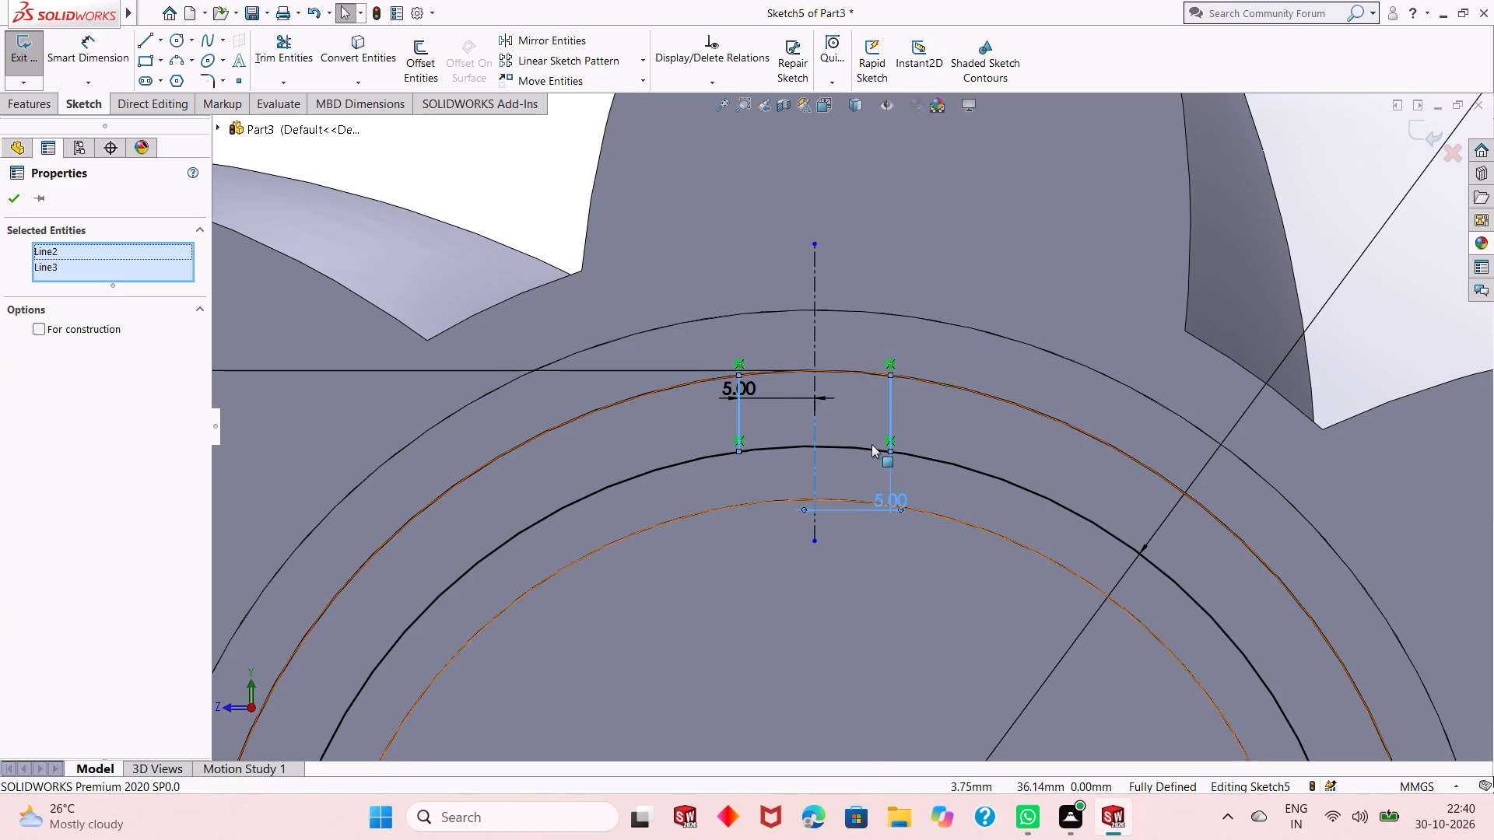
{"action": "scroll", "coordinate": [871, 444], "scroll_direction": "up", "scroll_amount": 1}
{"action": "scroll", "coordinate": [814, 398], "scroll_direction": "down", "scroll_amount": 4}
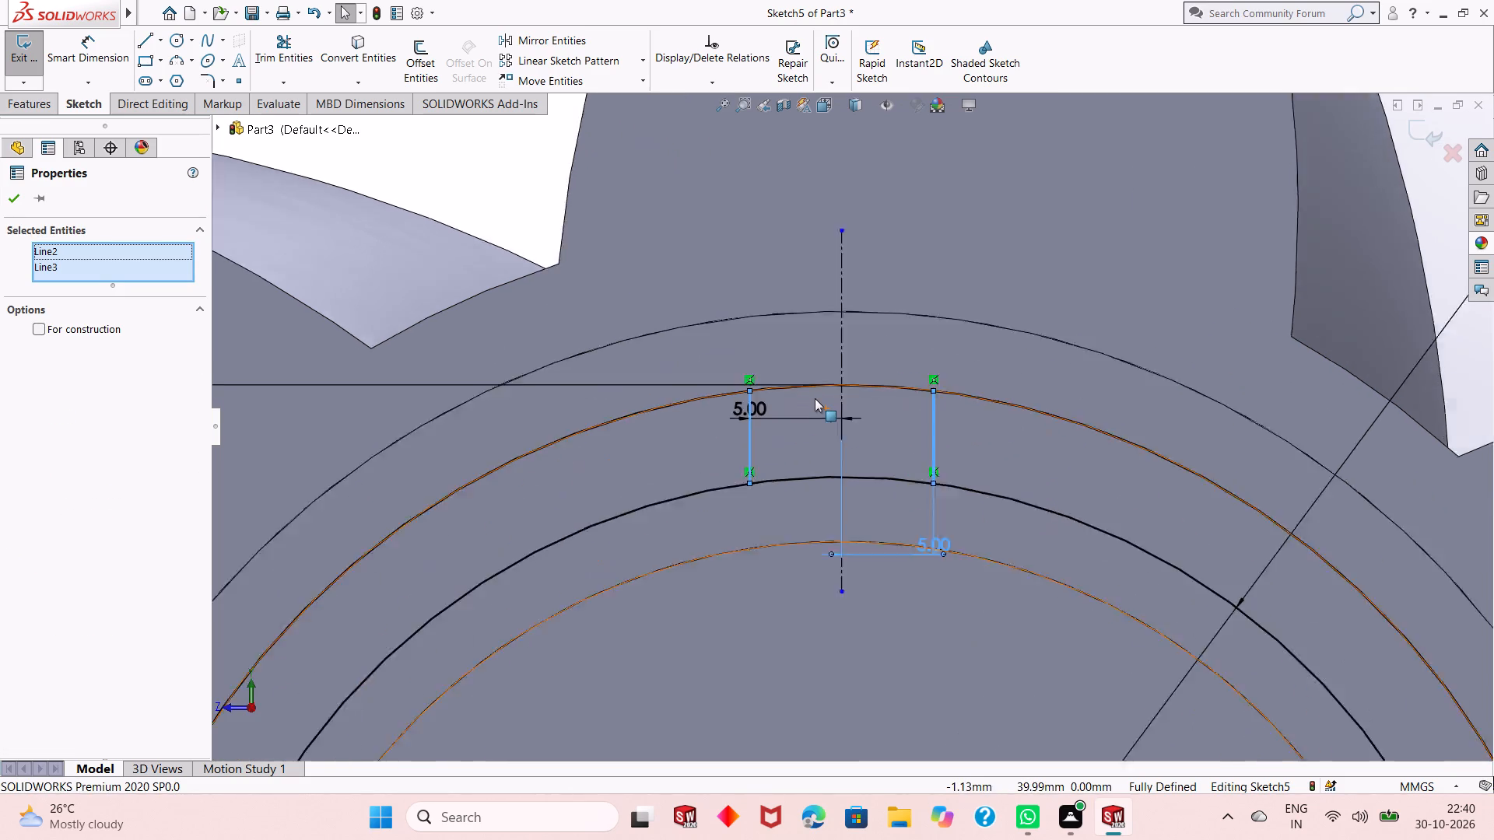
{"action": "scroll", "coordinate": [815, 398], "scroll_direction": "down", "scroll_amount": 11}
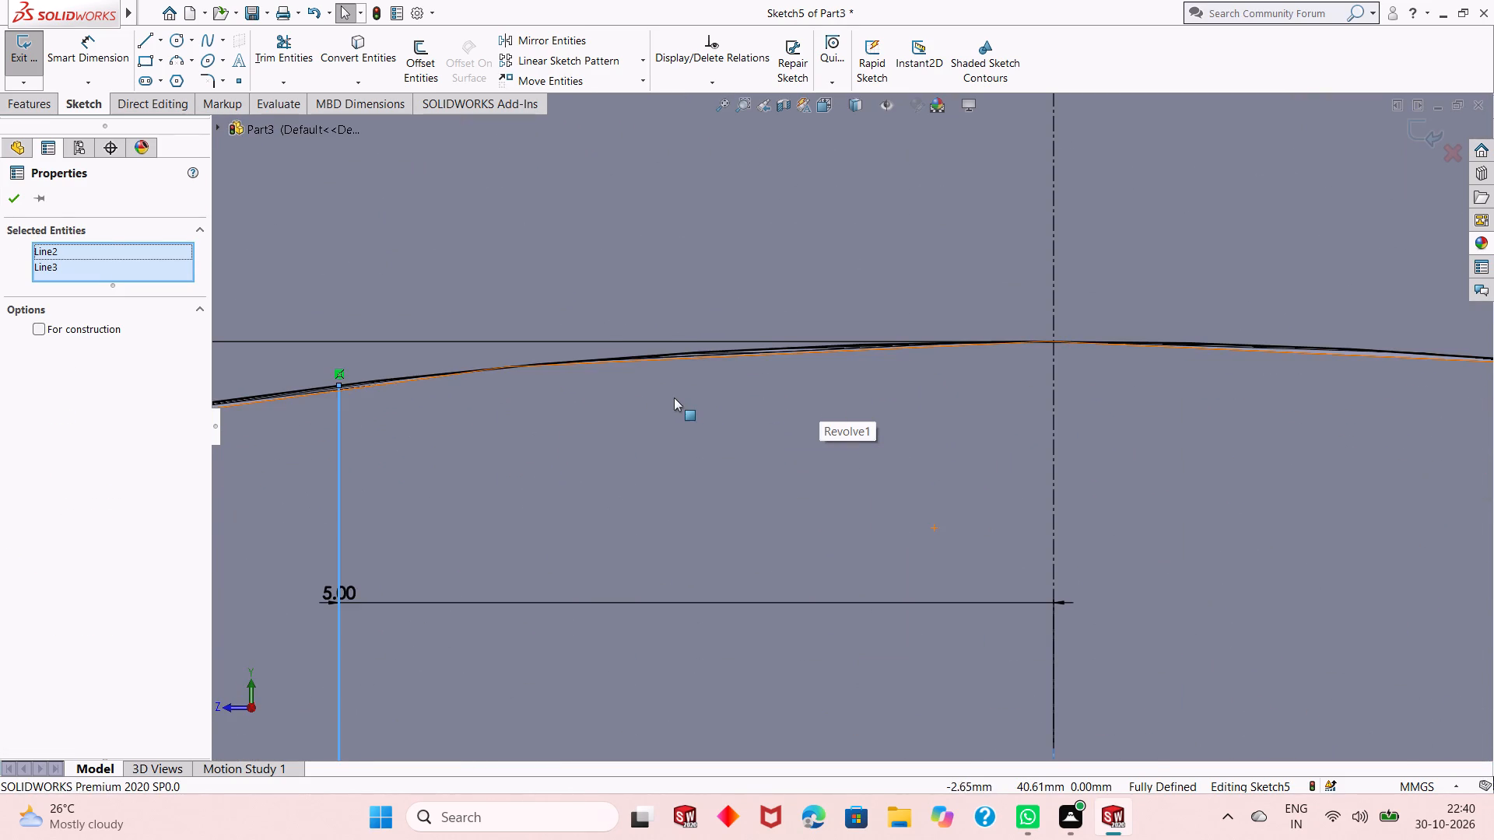
{"action": "scroll", "coordinate": [646, 397], "scroll_direction": "down", "scroll_amount": 4}
{"action": "scroll", "coordinate": [868, 465], "scroll_direction": "up", "scroll_amount": 13}
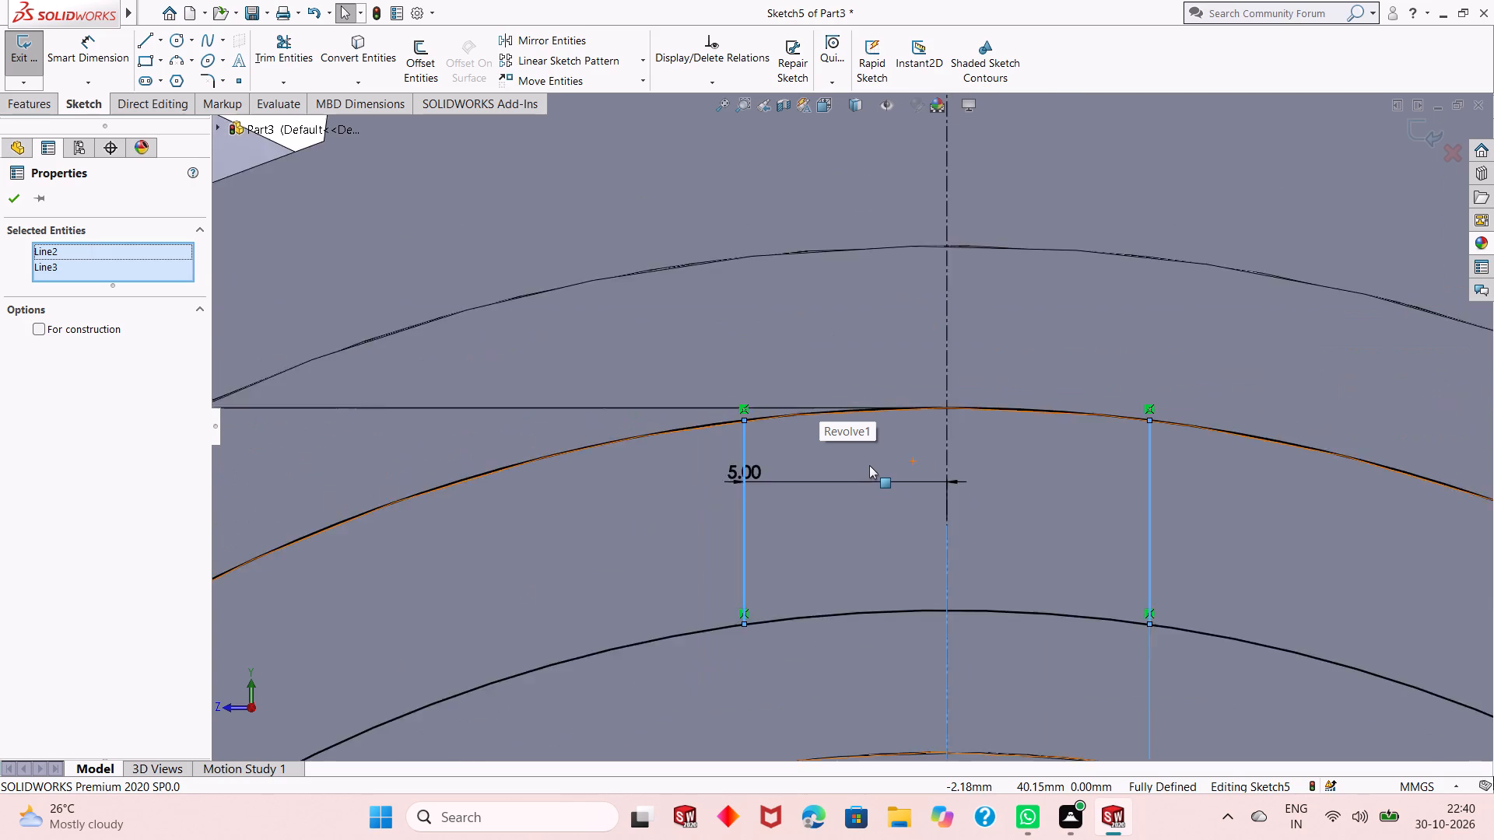
{"action": "scroll", "coordinate": [869, 465], "scroll_direction": "up", "scroll_amount": 4}
{"action": "left_click", "coordinate": [642, 65]}
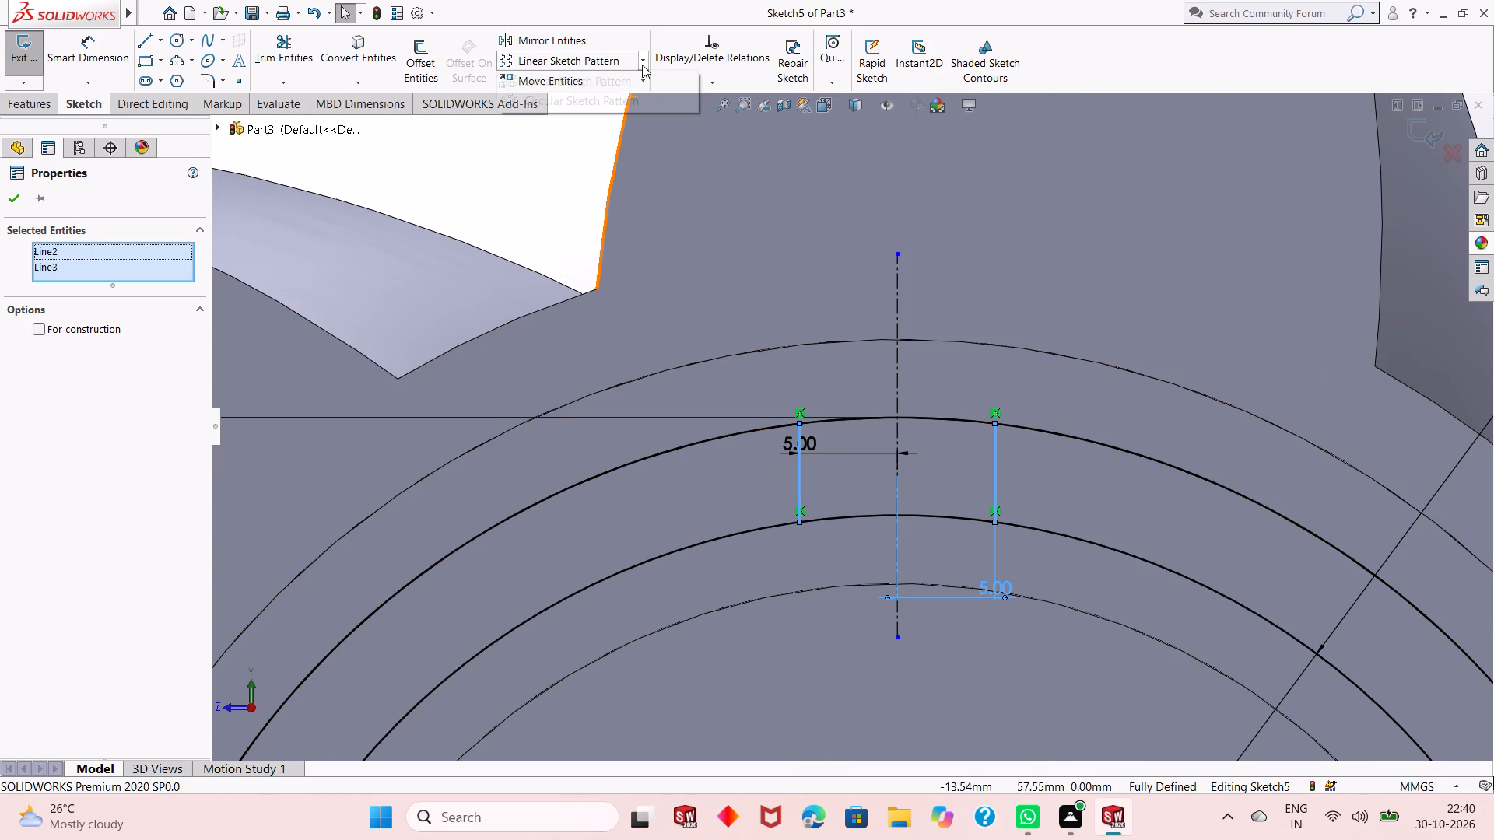
{"action": "left_click", "coordinate": [632, 102]}
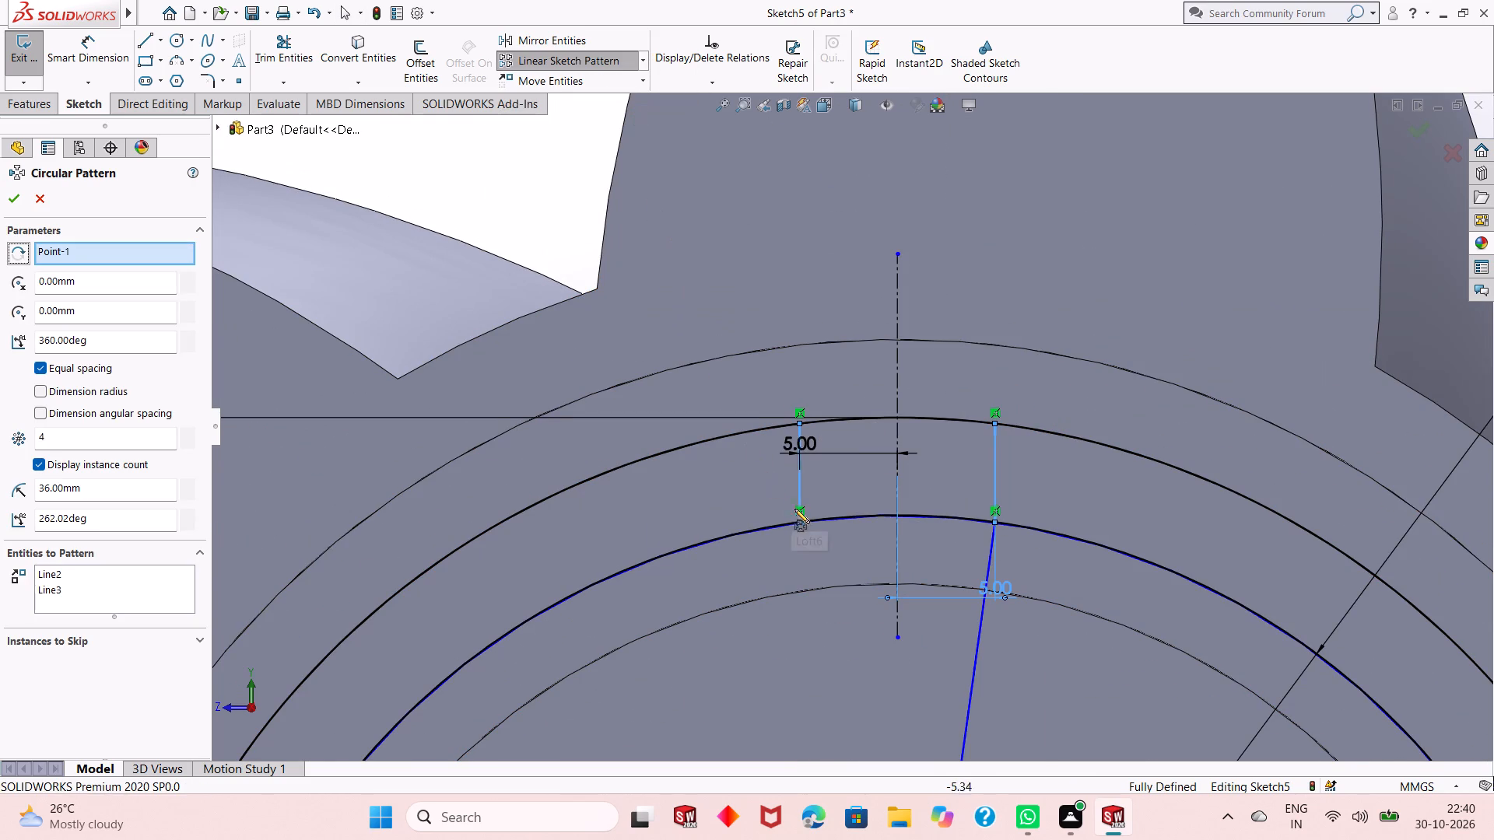
{"action": "scroll", "coordinate": [806, 511], "scroll_direction": "up", "scroll_amount": 9}
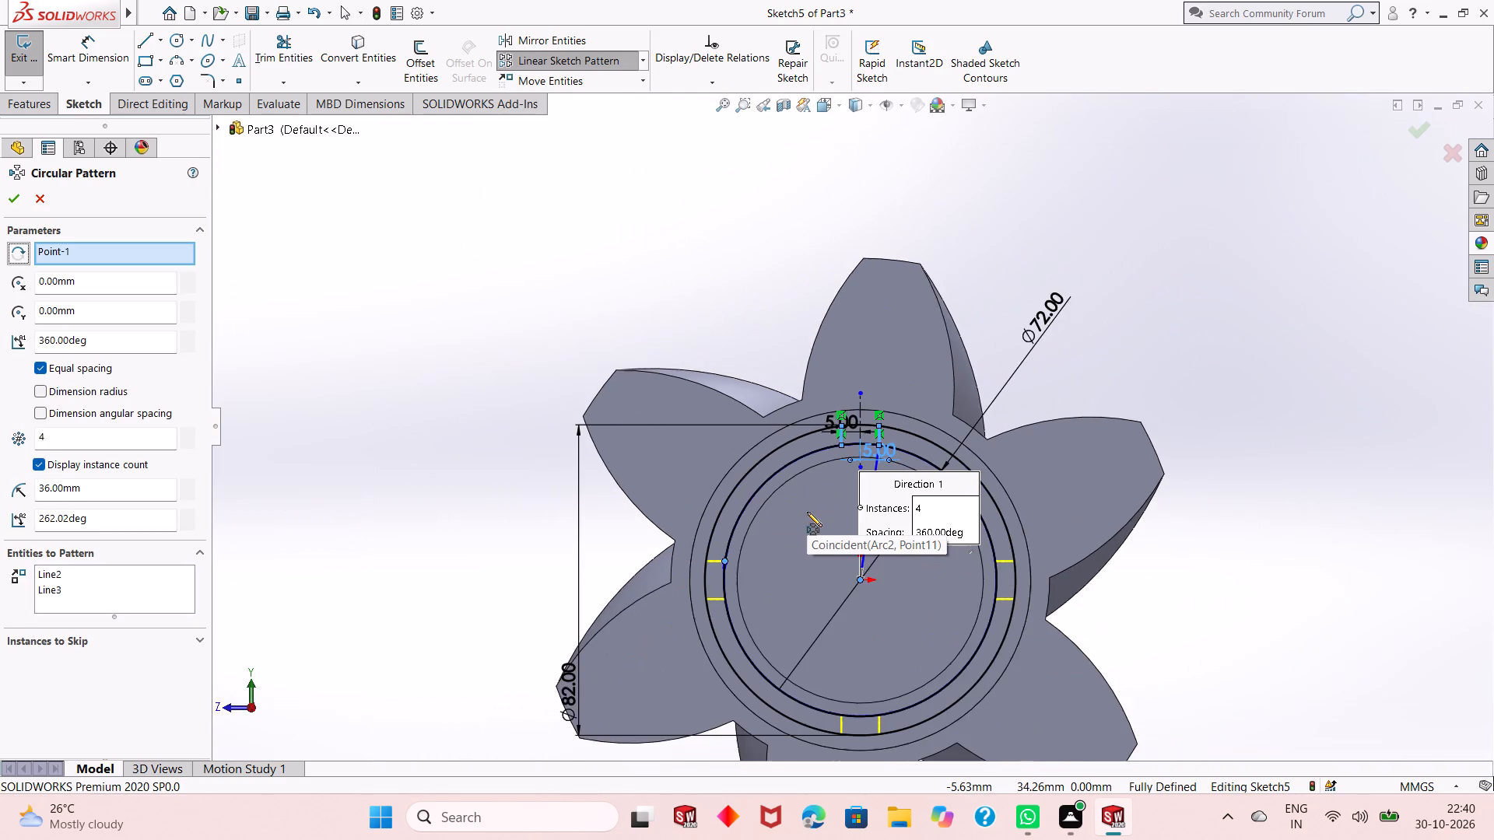
{"action": "scroll", "coordinate": [807, 512], "scroll_direction": "down", "scroll_amount": 6}
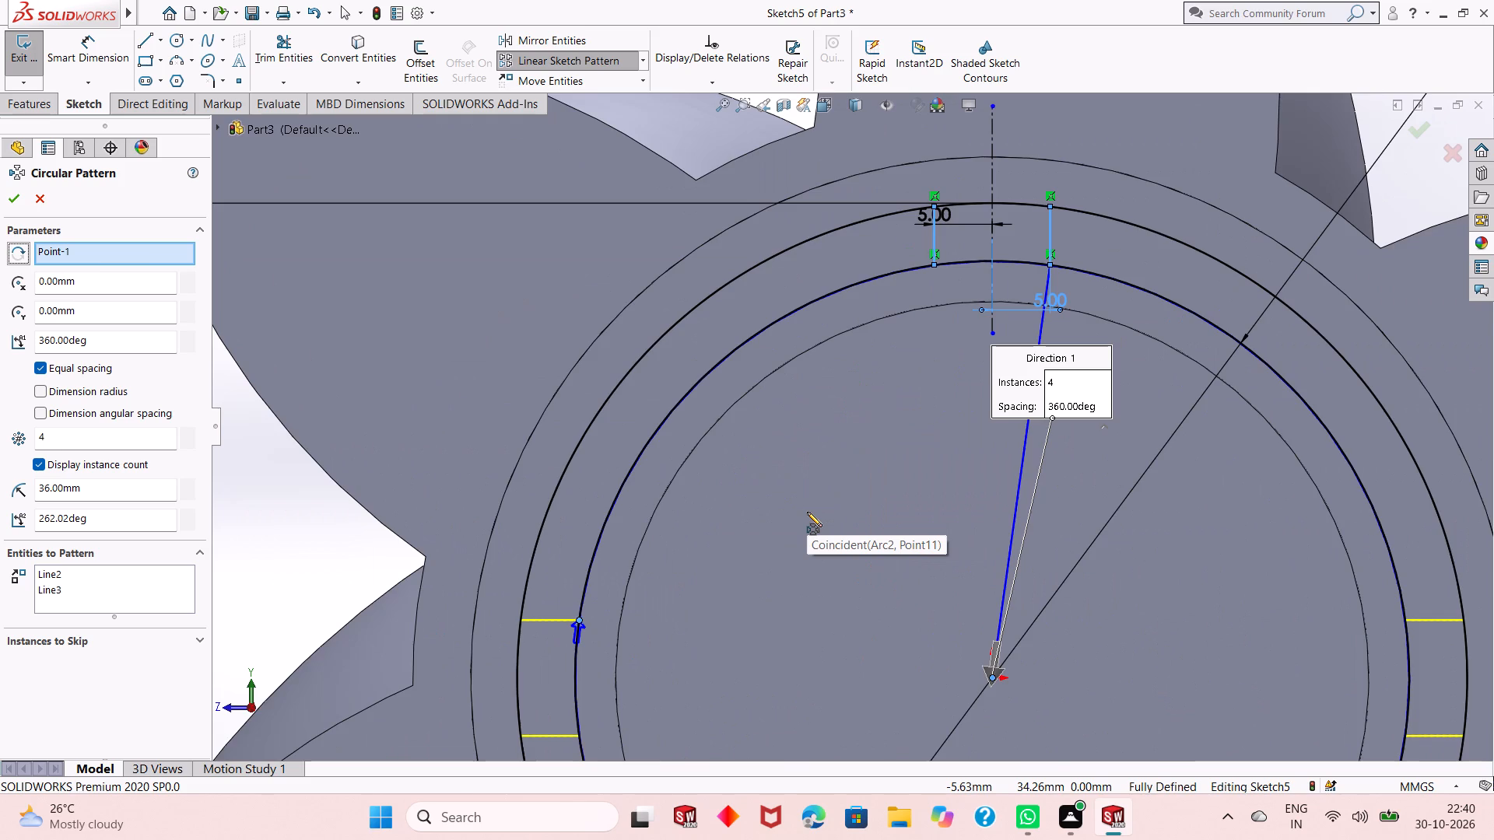
{"action": "scroll", "coordinate": [807, 512], "scroll_direction": "up", "scroll_amount": 5}
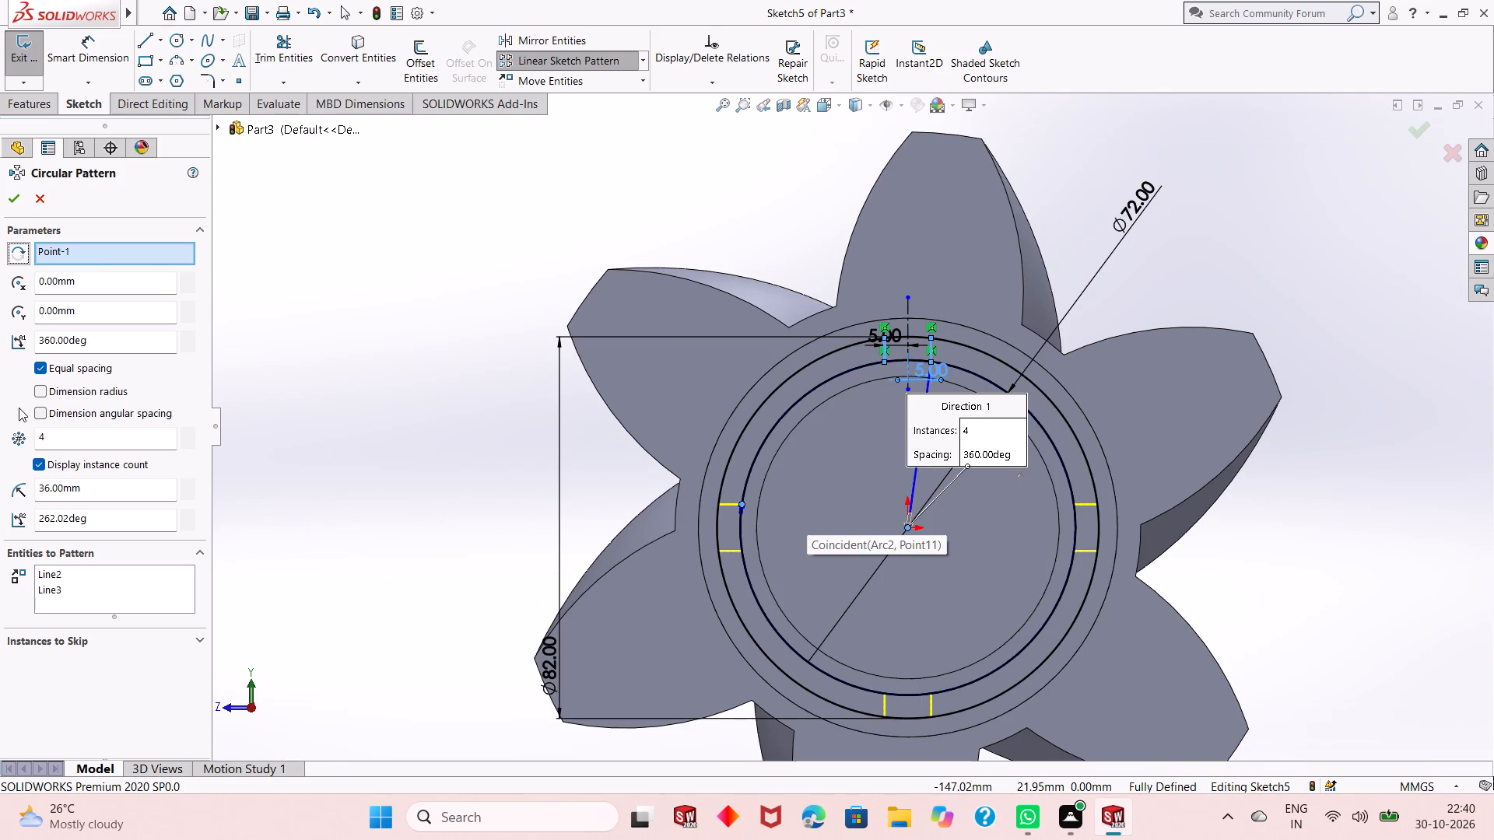
{"action": "double_click", "coordinate": [60, 436]}
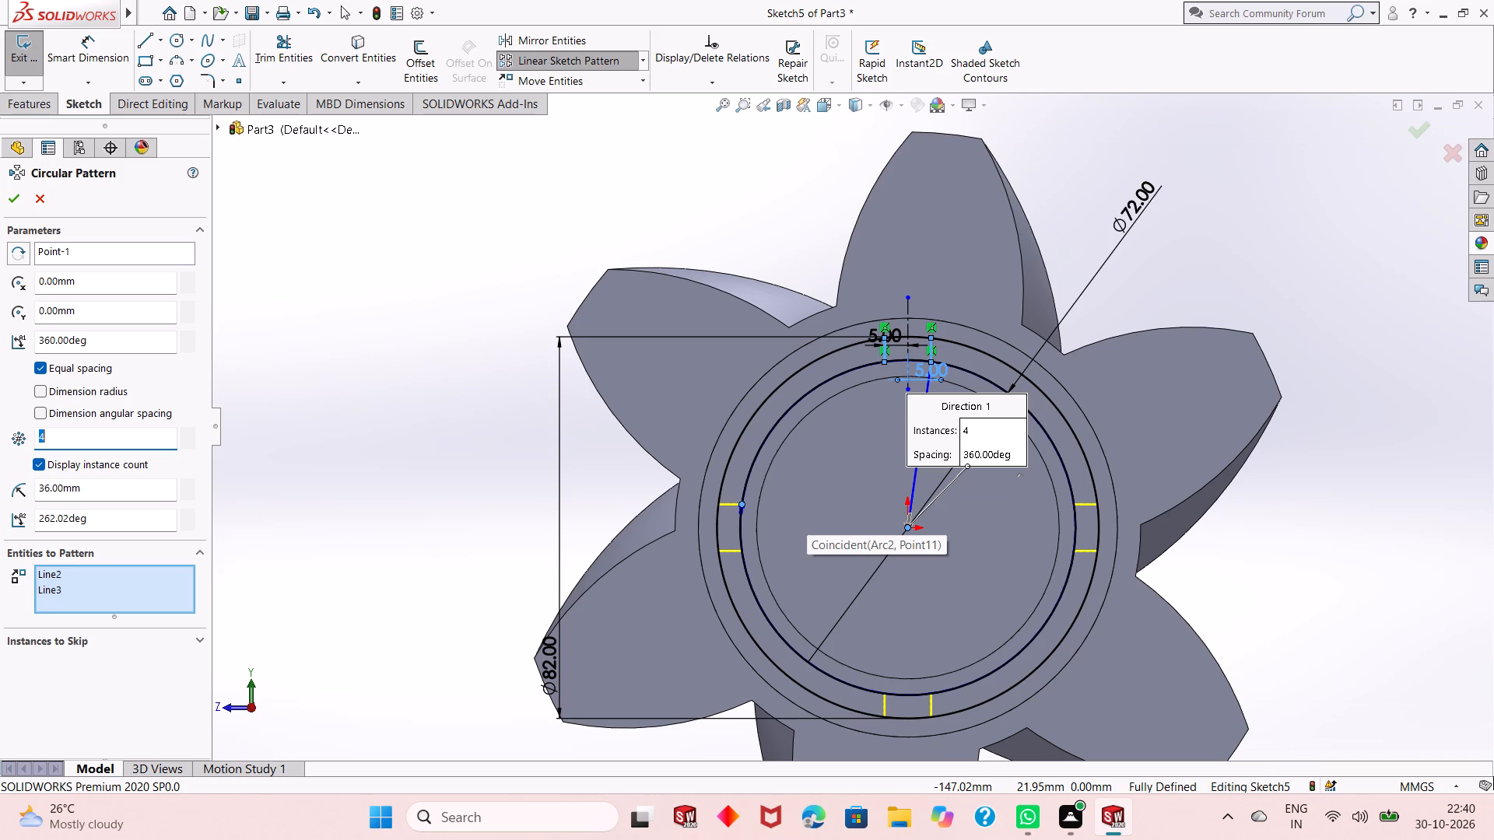
{"action": "type", "text": "13"}
{"action": "key", "text": "Return"}
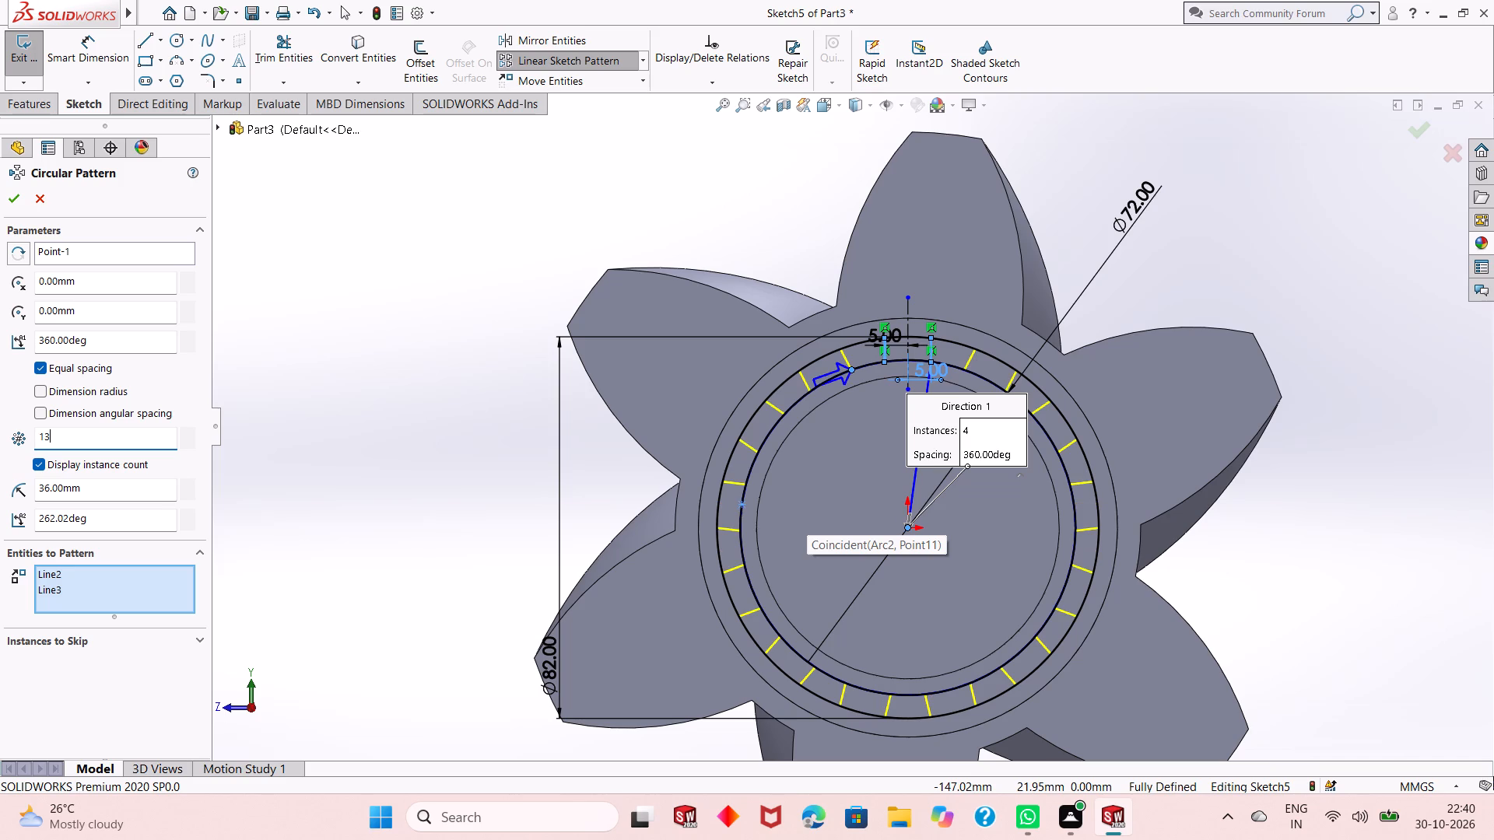
{"action": "left_click", "coordinate": [15, 202]}
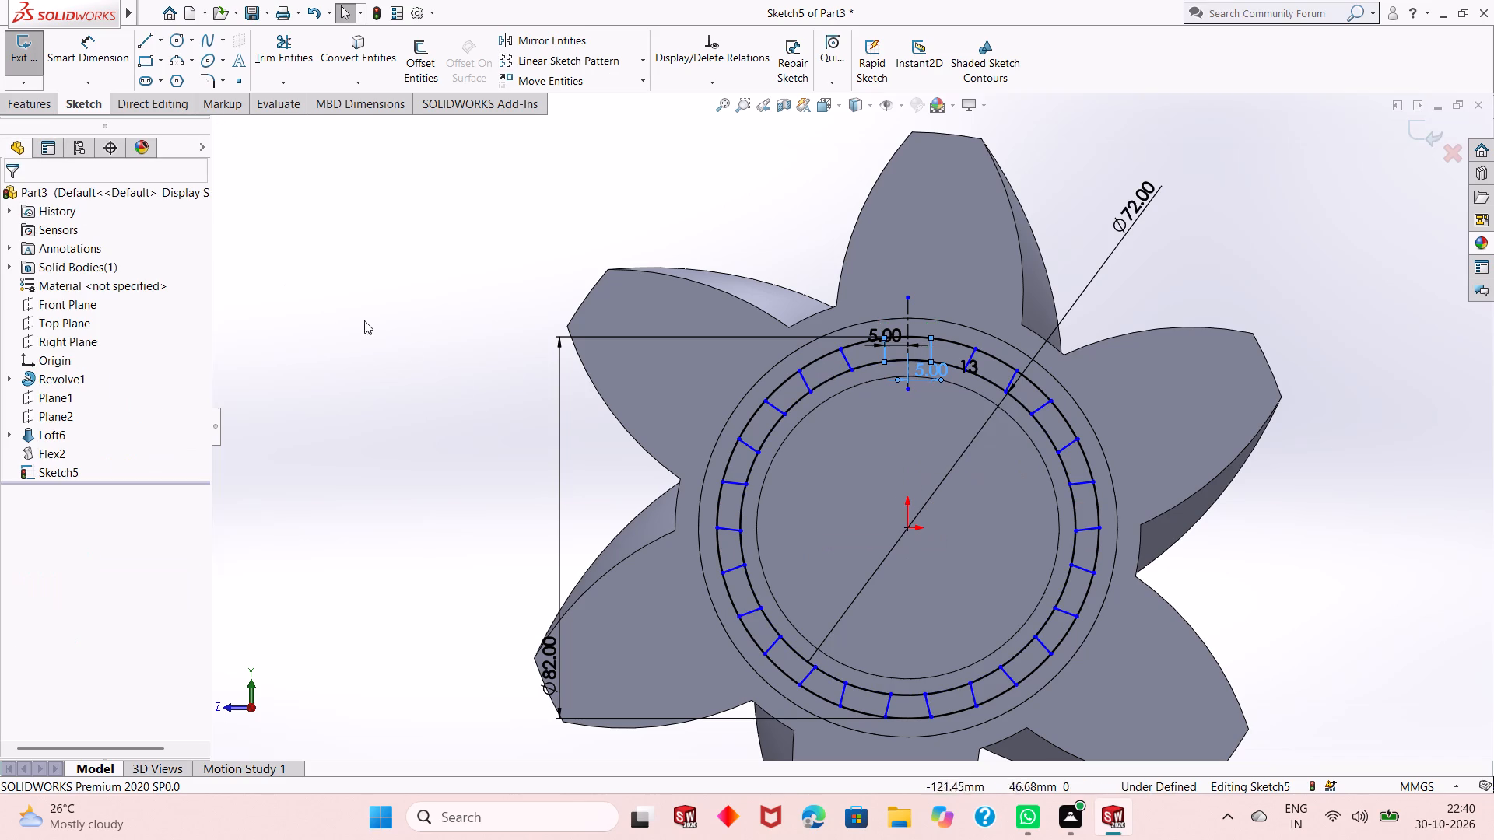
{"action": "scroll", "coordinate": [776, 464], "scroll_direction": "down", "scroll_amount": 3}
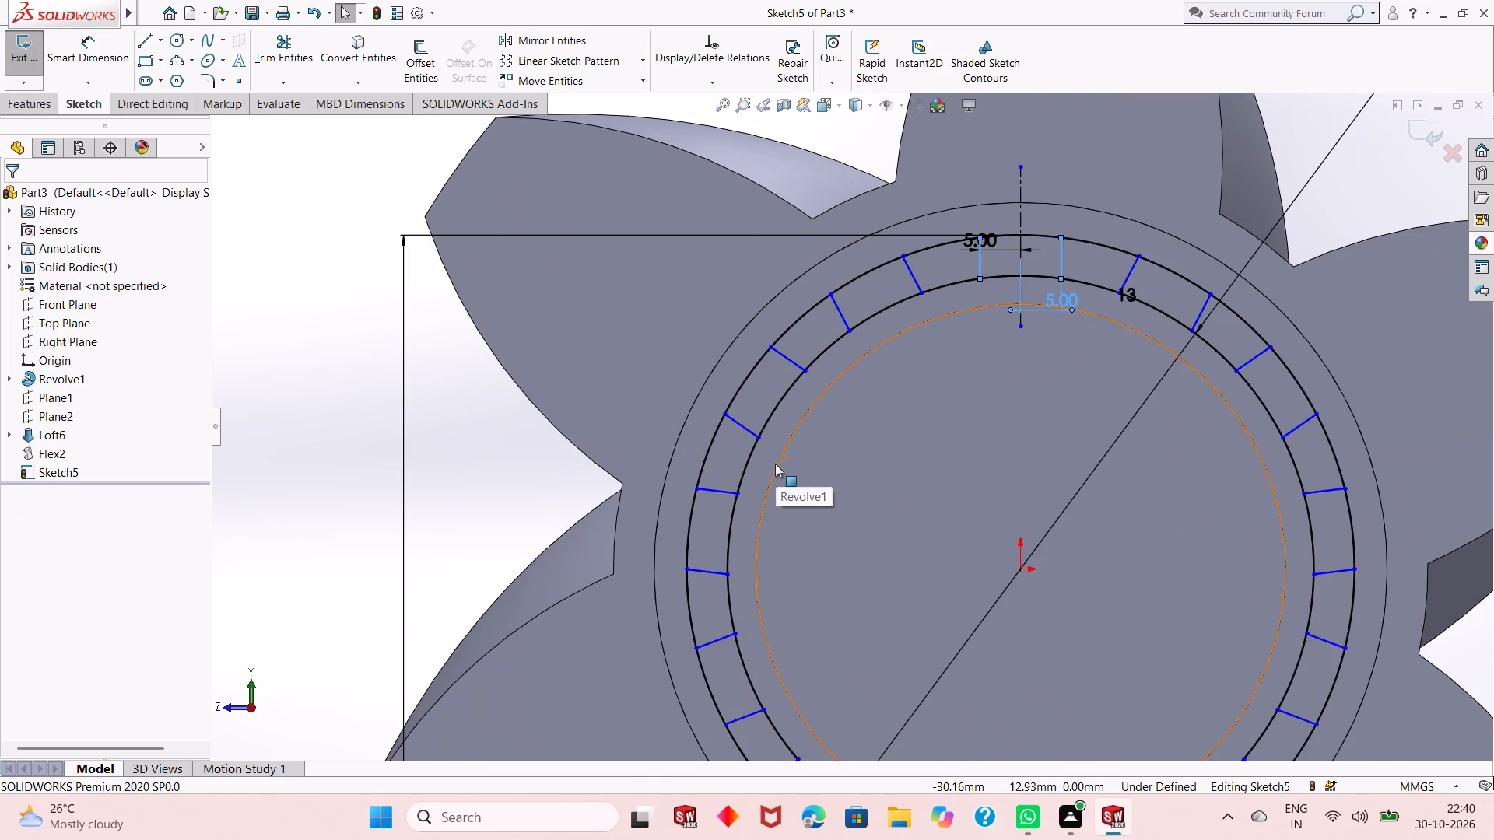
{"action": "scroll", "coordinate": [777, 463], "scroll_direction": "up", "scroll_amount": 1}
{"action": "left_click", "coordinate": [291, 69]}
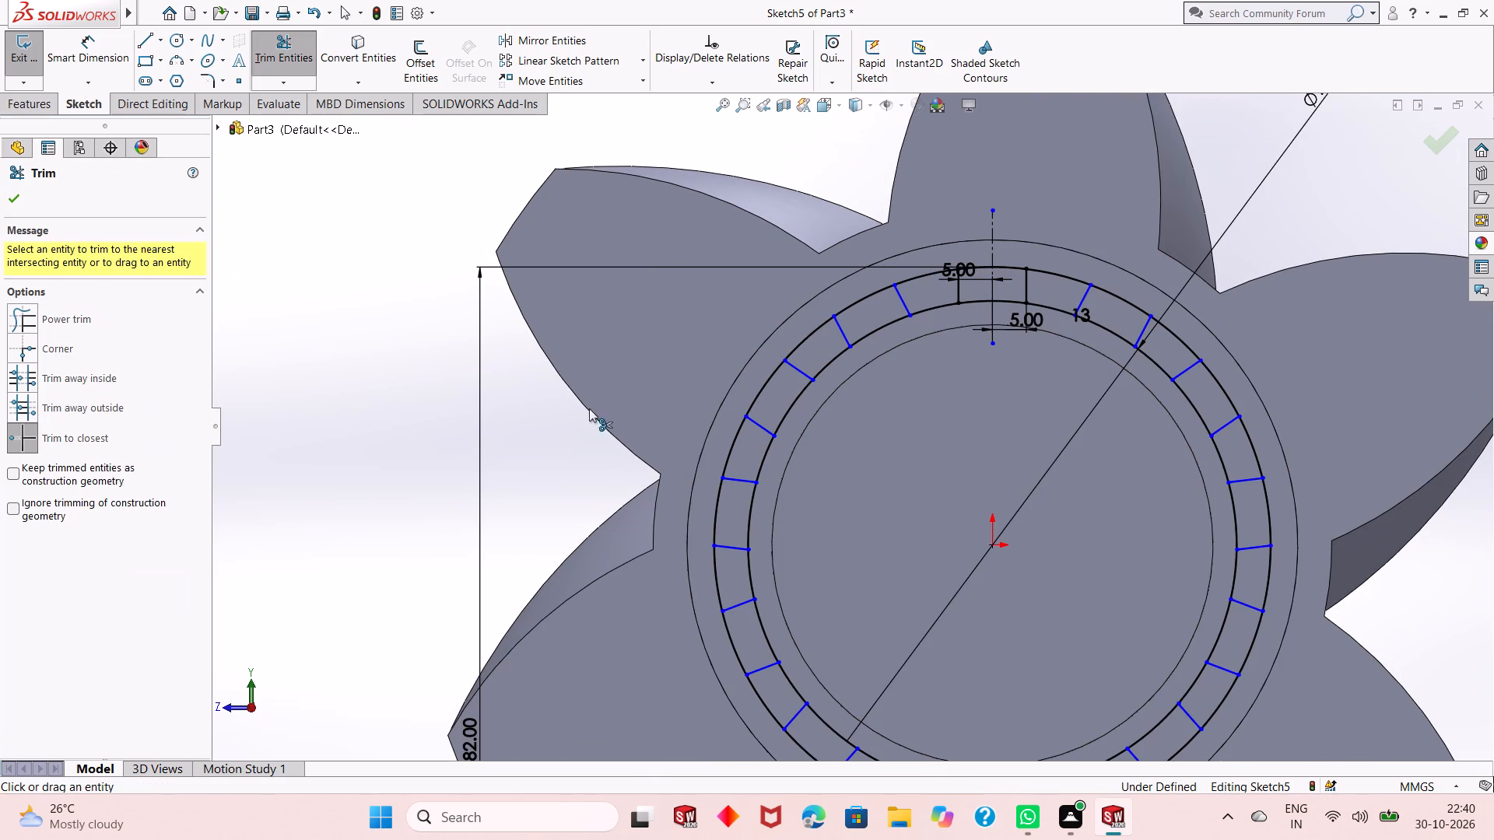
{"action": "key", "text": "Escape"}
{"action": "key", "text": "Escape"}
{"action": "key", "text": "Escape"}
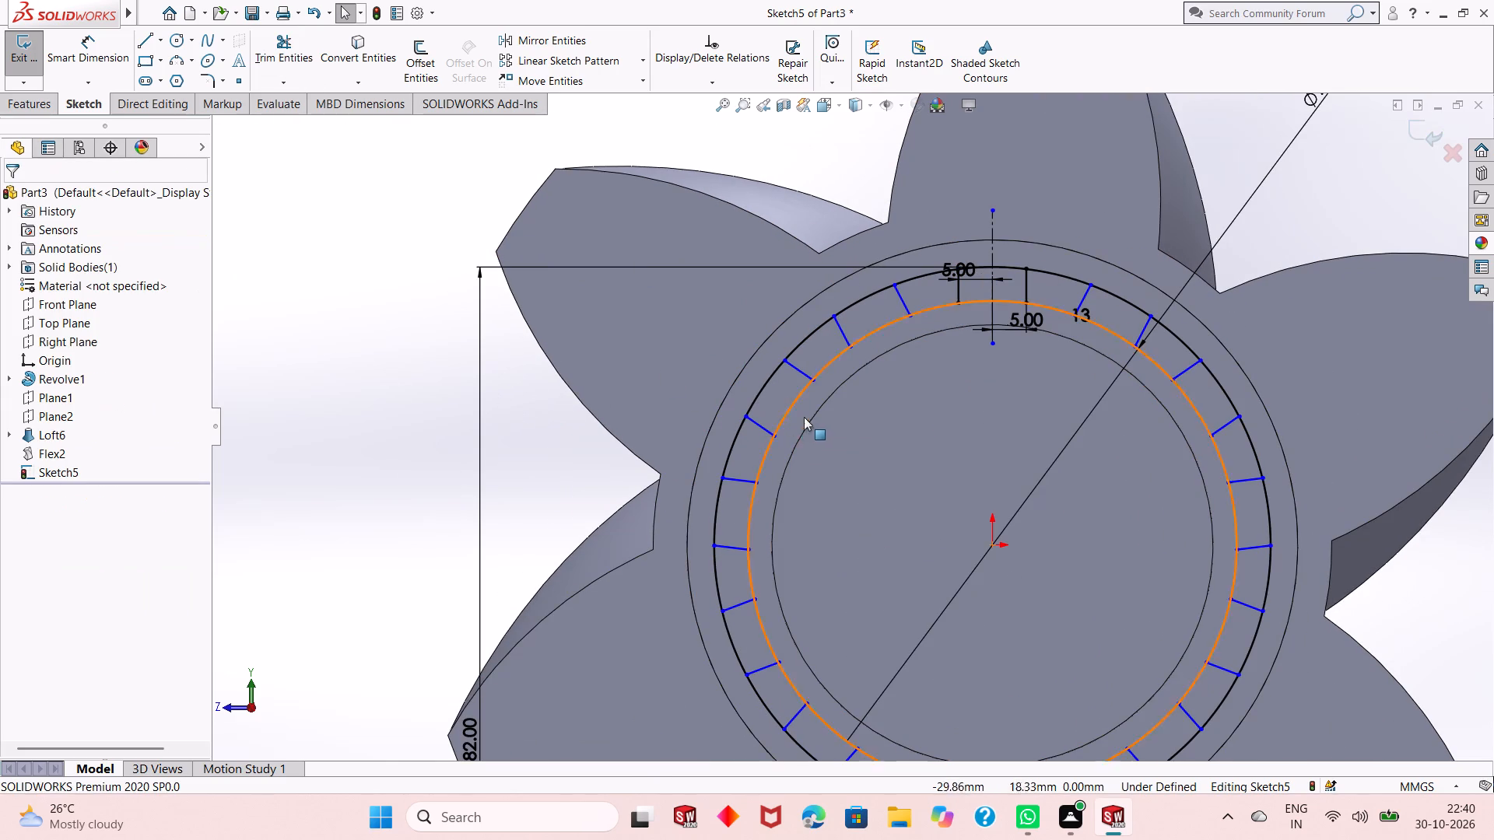
Add a Fix relation to the inner endpoint of one patterned line on the 72 mm circle.
{"action": "left_click", "coordinate": [815, 379]}
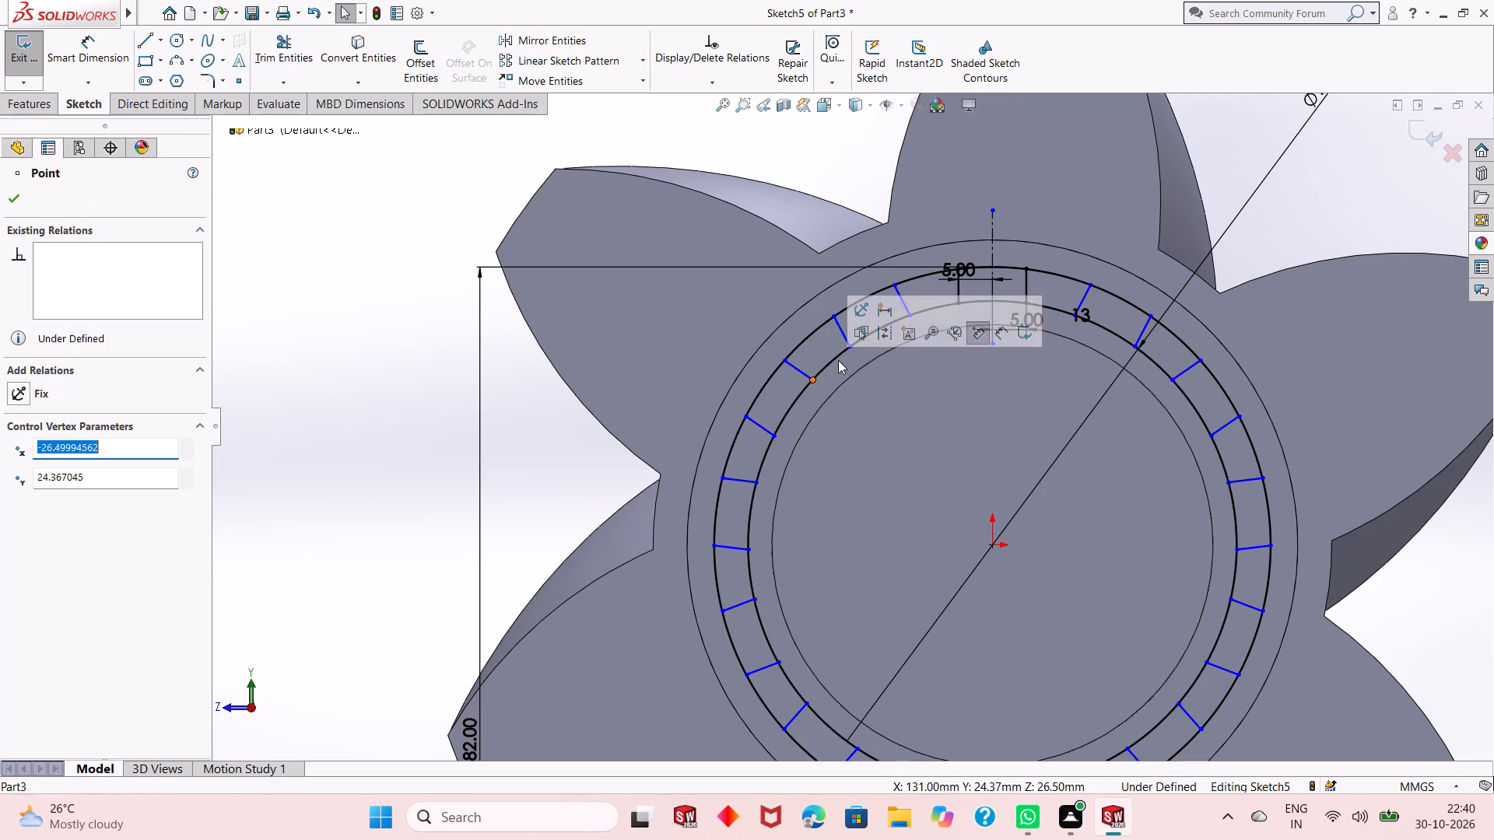
{"action": "left_click", "coordinate": [865, 315]}
{"action": "scroll", "coordinate": [799, 471], "scroll_direction": "up", "scroll_amount": 3}
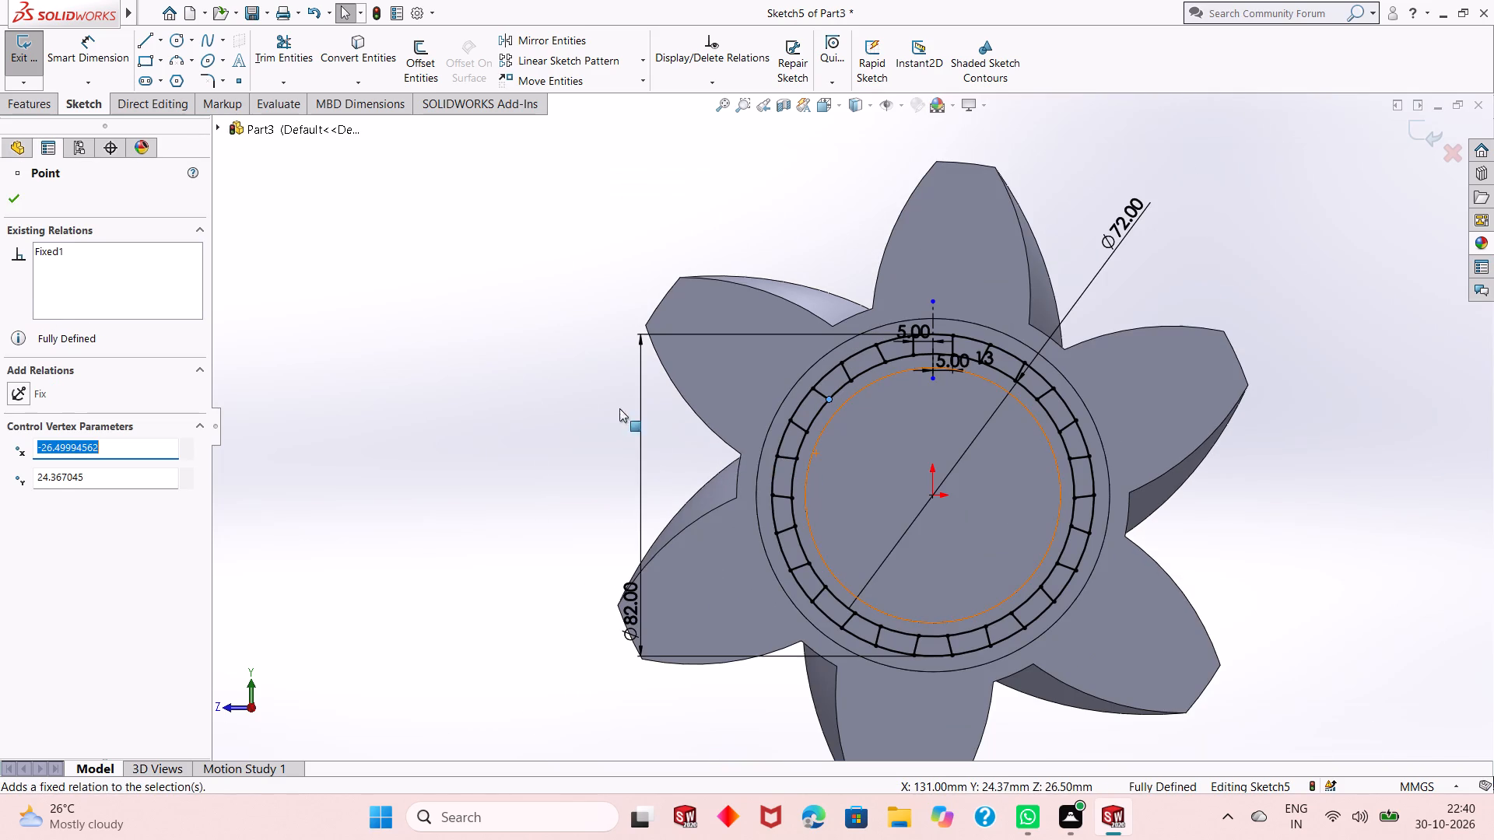
{"action": "left_click", "coordinate": [567, 402]}
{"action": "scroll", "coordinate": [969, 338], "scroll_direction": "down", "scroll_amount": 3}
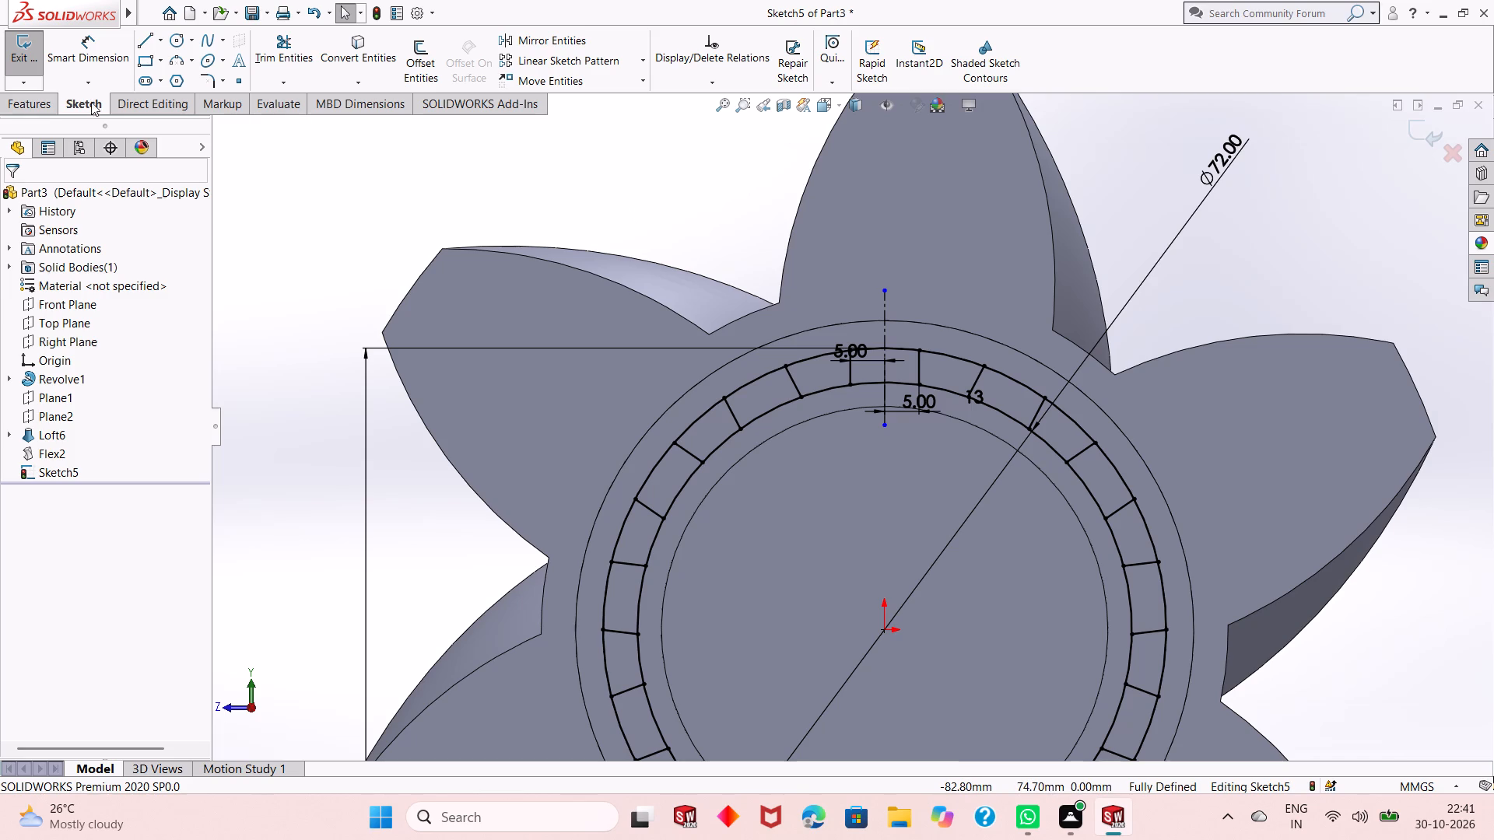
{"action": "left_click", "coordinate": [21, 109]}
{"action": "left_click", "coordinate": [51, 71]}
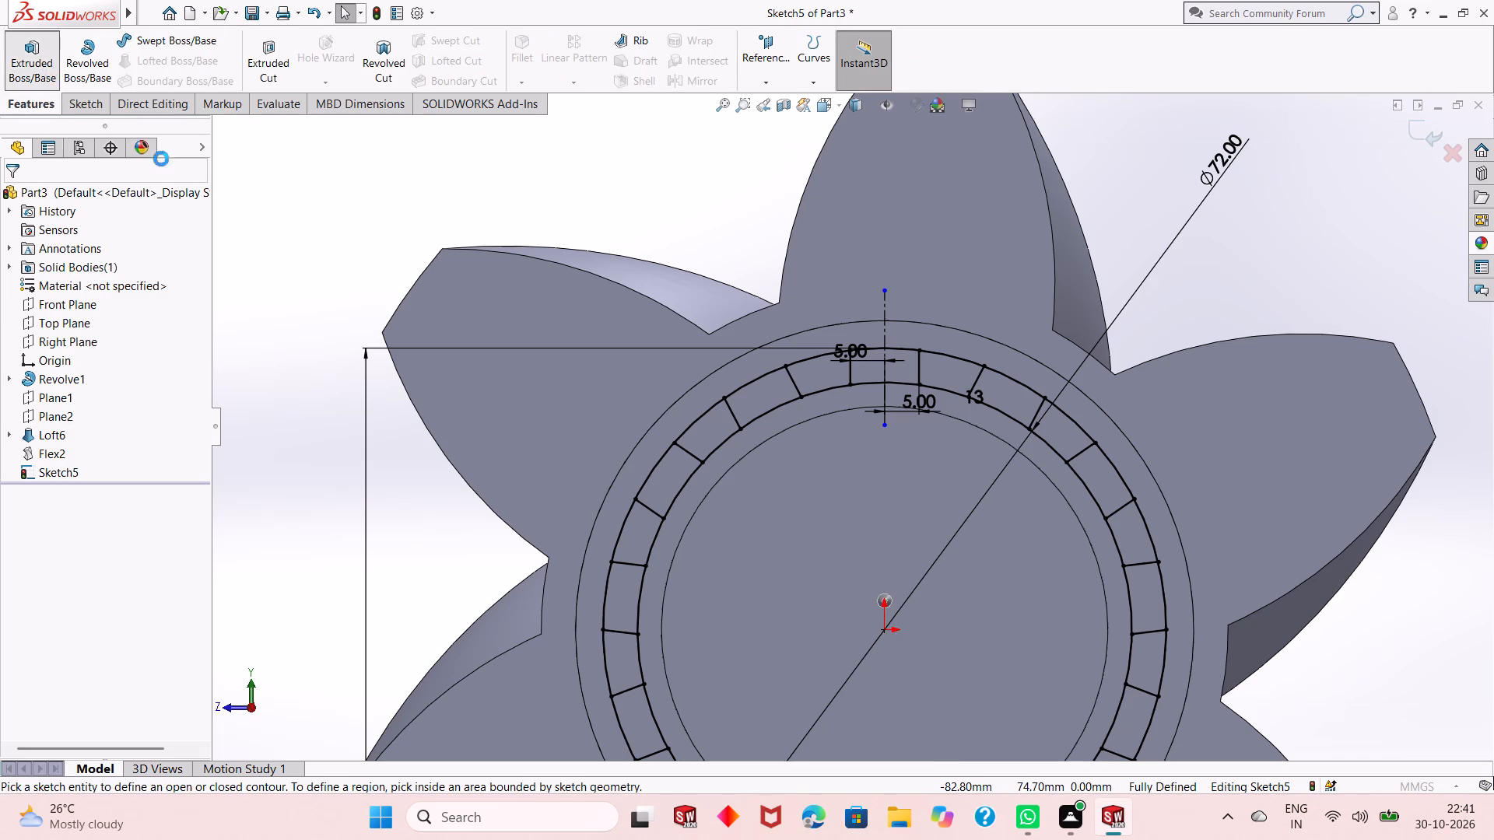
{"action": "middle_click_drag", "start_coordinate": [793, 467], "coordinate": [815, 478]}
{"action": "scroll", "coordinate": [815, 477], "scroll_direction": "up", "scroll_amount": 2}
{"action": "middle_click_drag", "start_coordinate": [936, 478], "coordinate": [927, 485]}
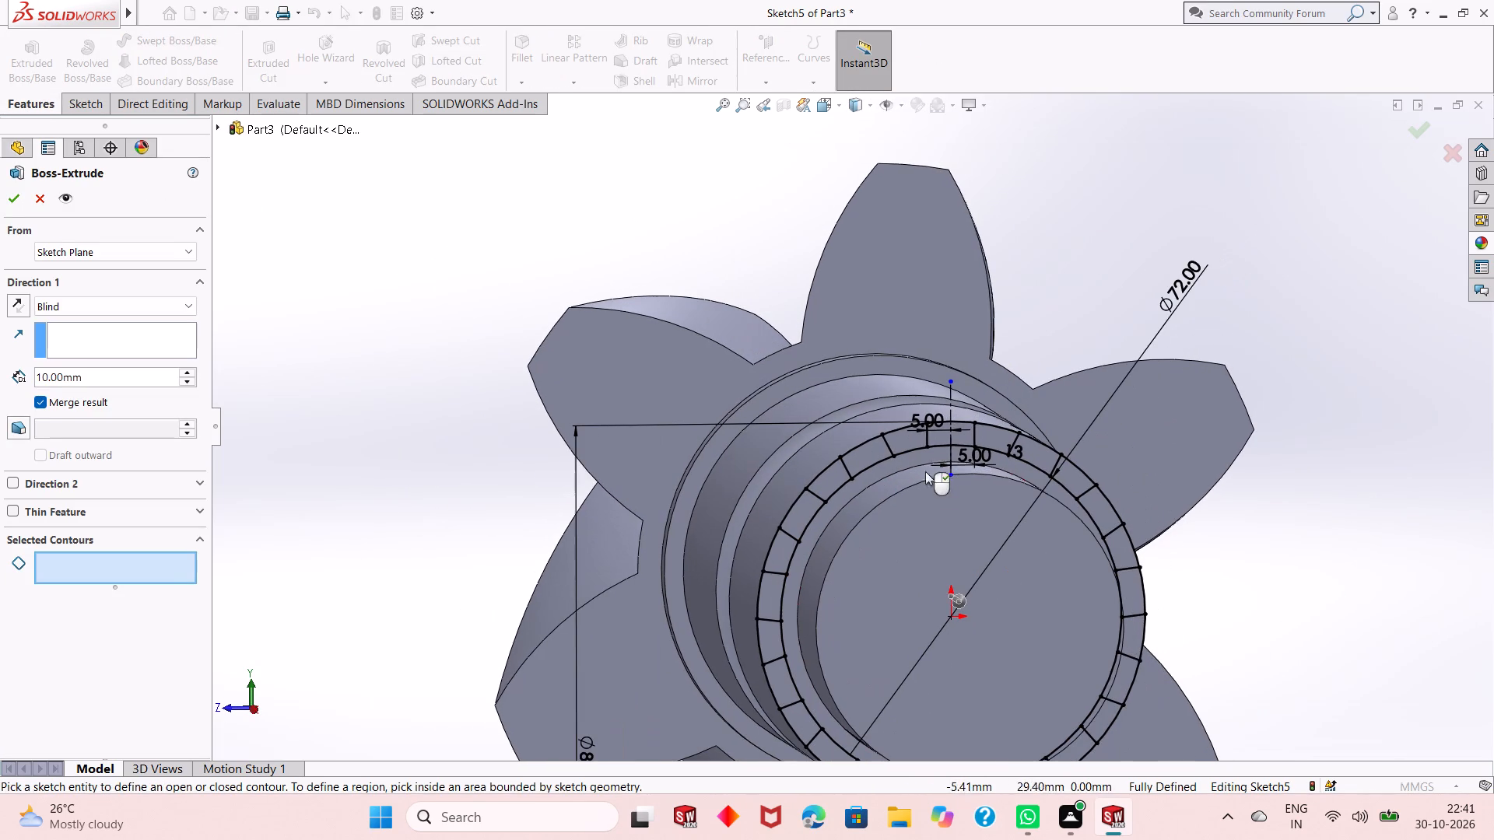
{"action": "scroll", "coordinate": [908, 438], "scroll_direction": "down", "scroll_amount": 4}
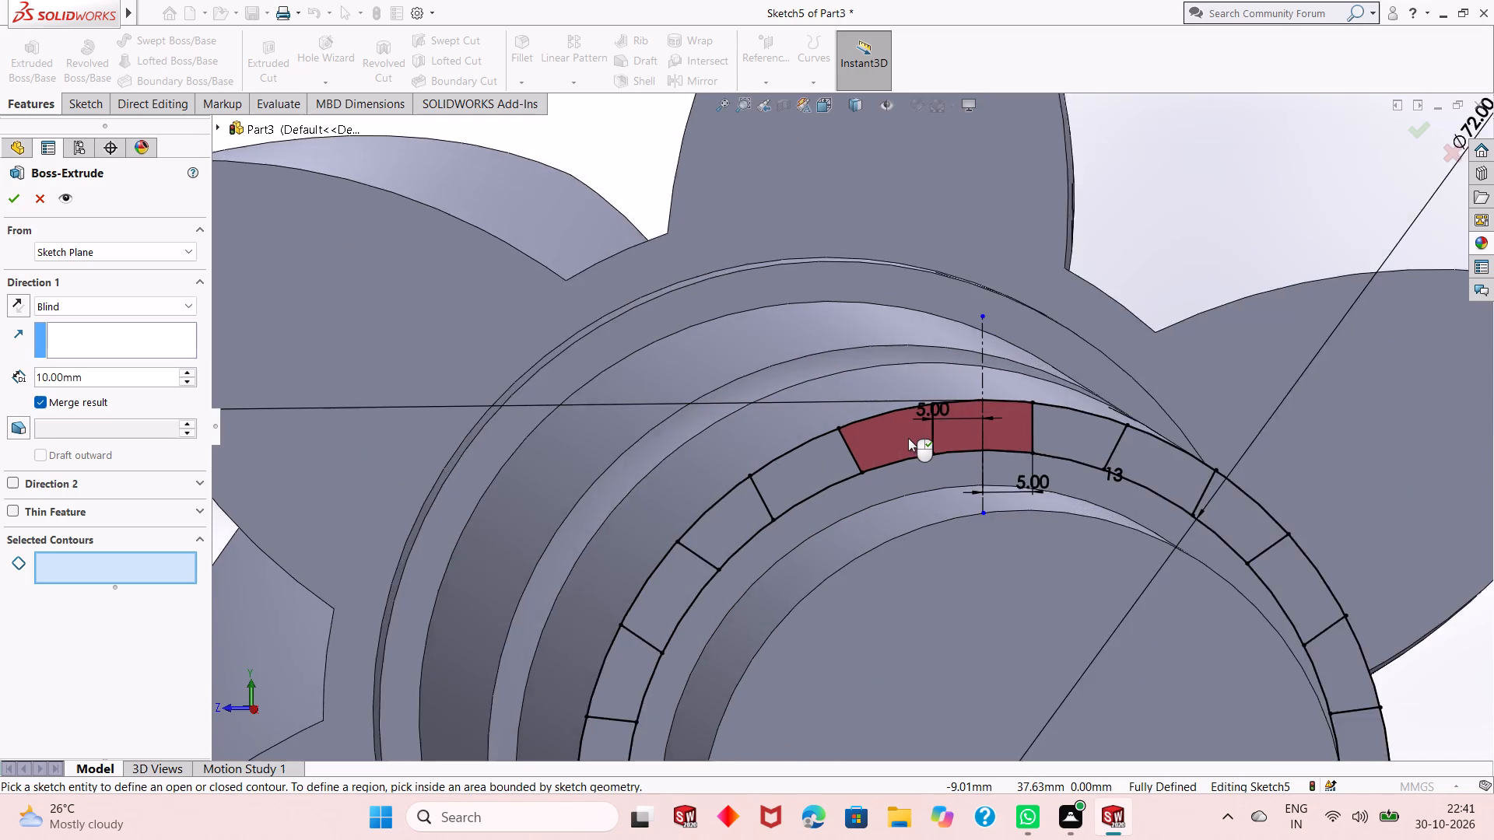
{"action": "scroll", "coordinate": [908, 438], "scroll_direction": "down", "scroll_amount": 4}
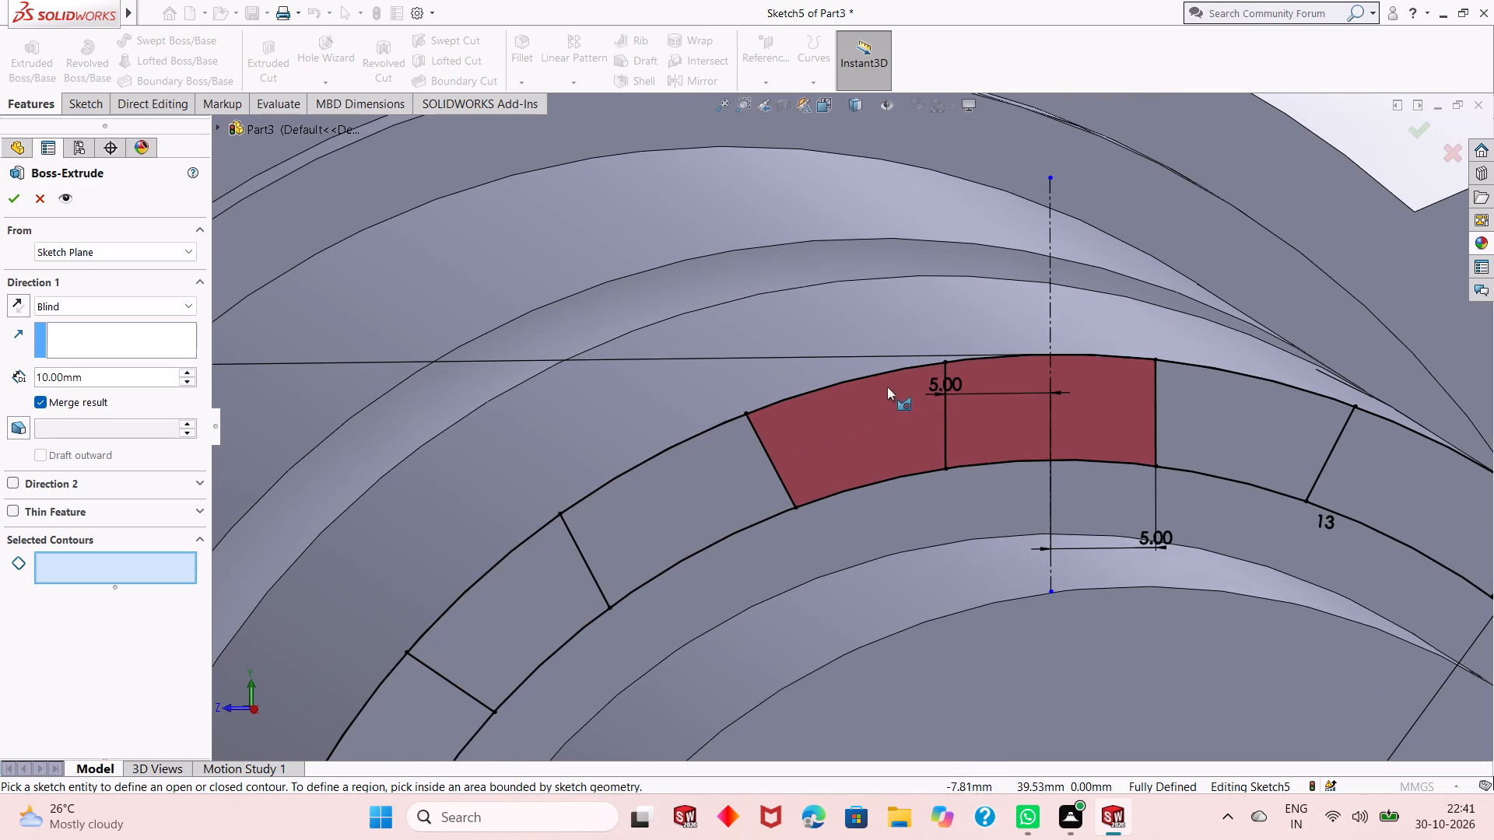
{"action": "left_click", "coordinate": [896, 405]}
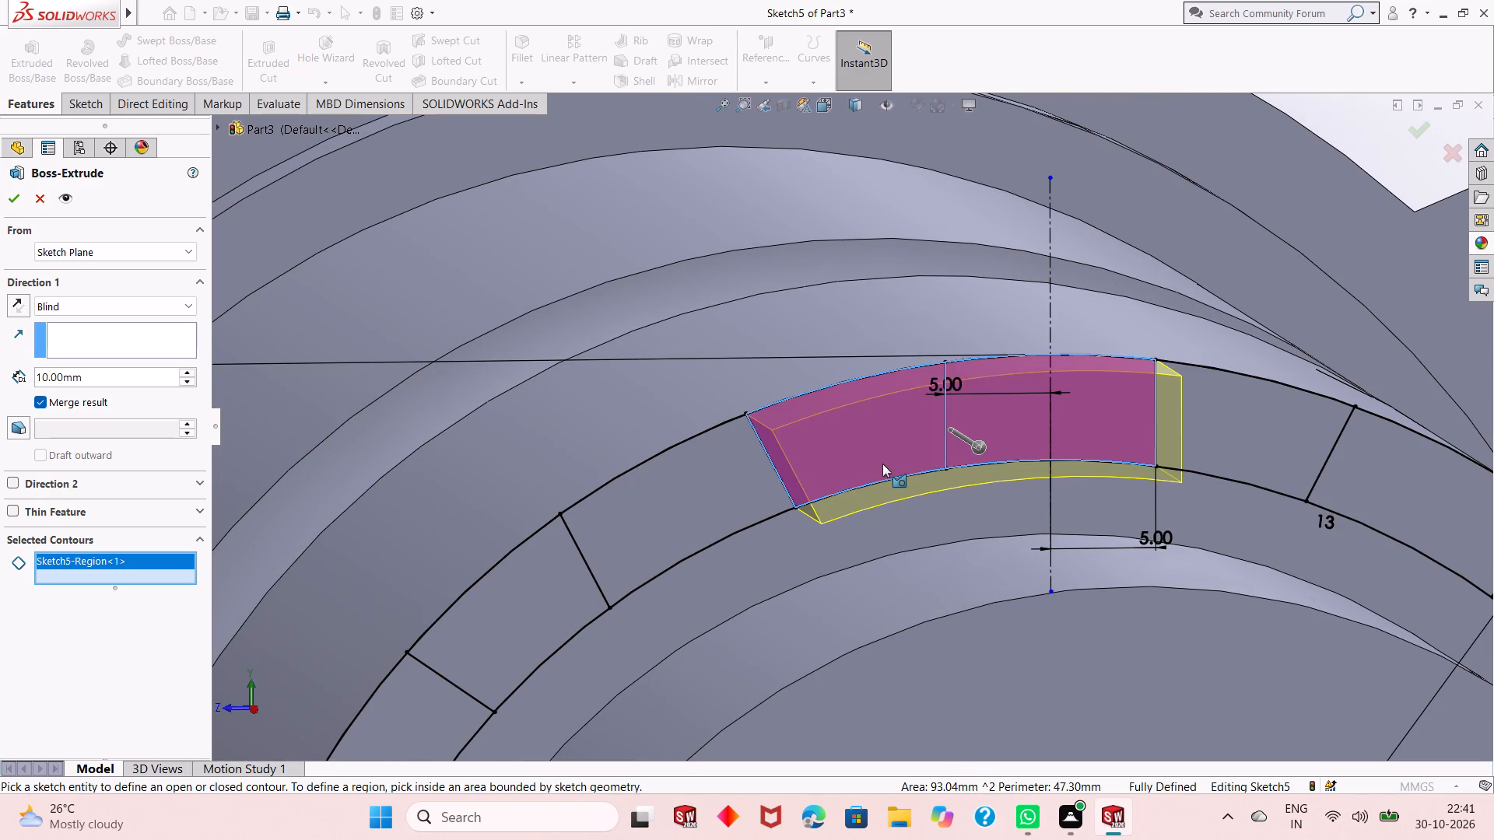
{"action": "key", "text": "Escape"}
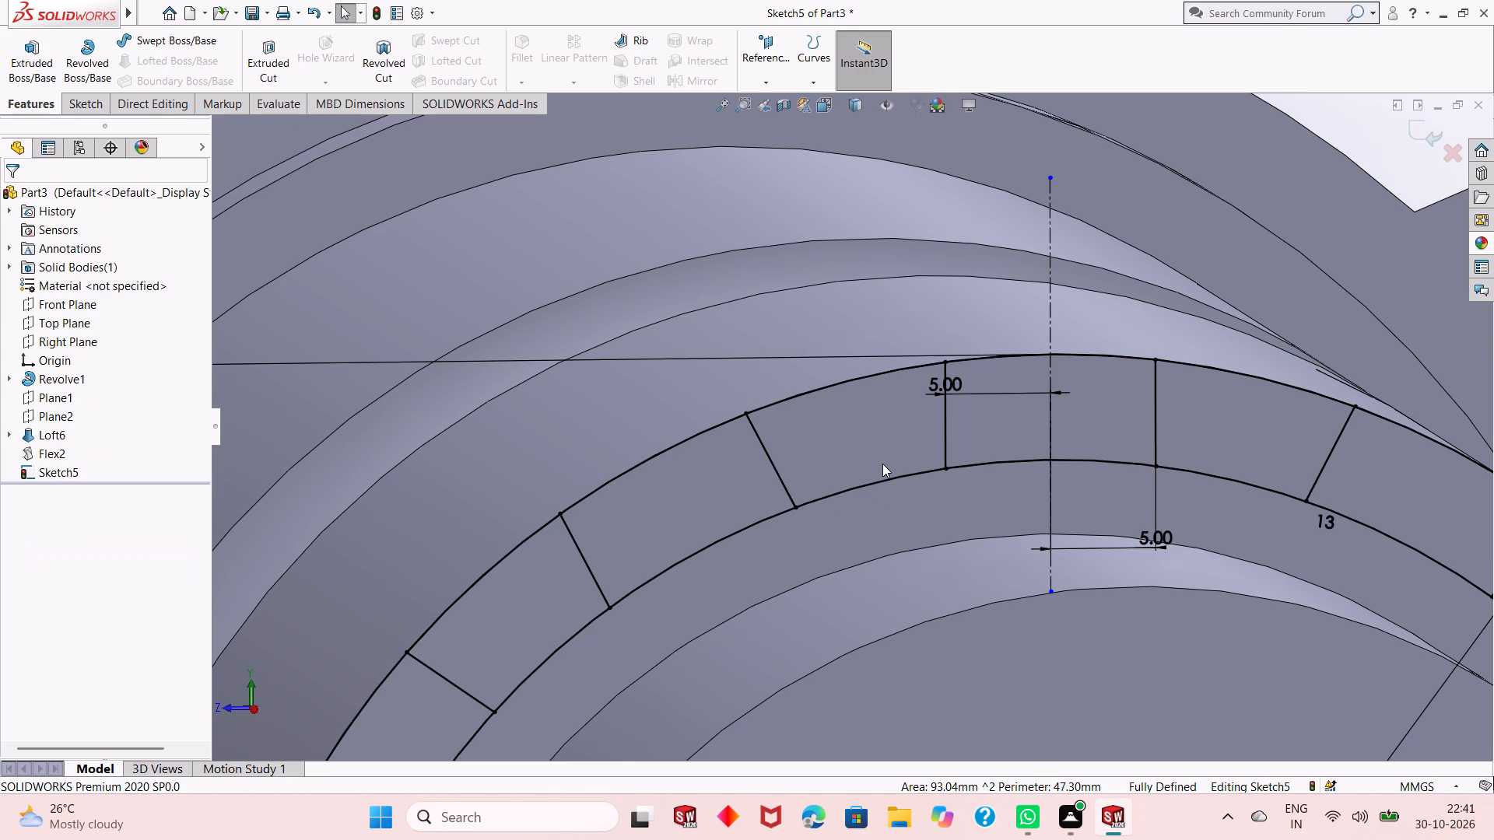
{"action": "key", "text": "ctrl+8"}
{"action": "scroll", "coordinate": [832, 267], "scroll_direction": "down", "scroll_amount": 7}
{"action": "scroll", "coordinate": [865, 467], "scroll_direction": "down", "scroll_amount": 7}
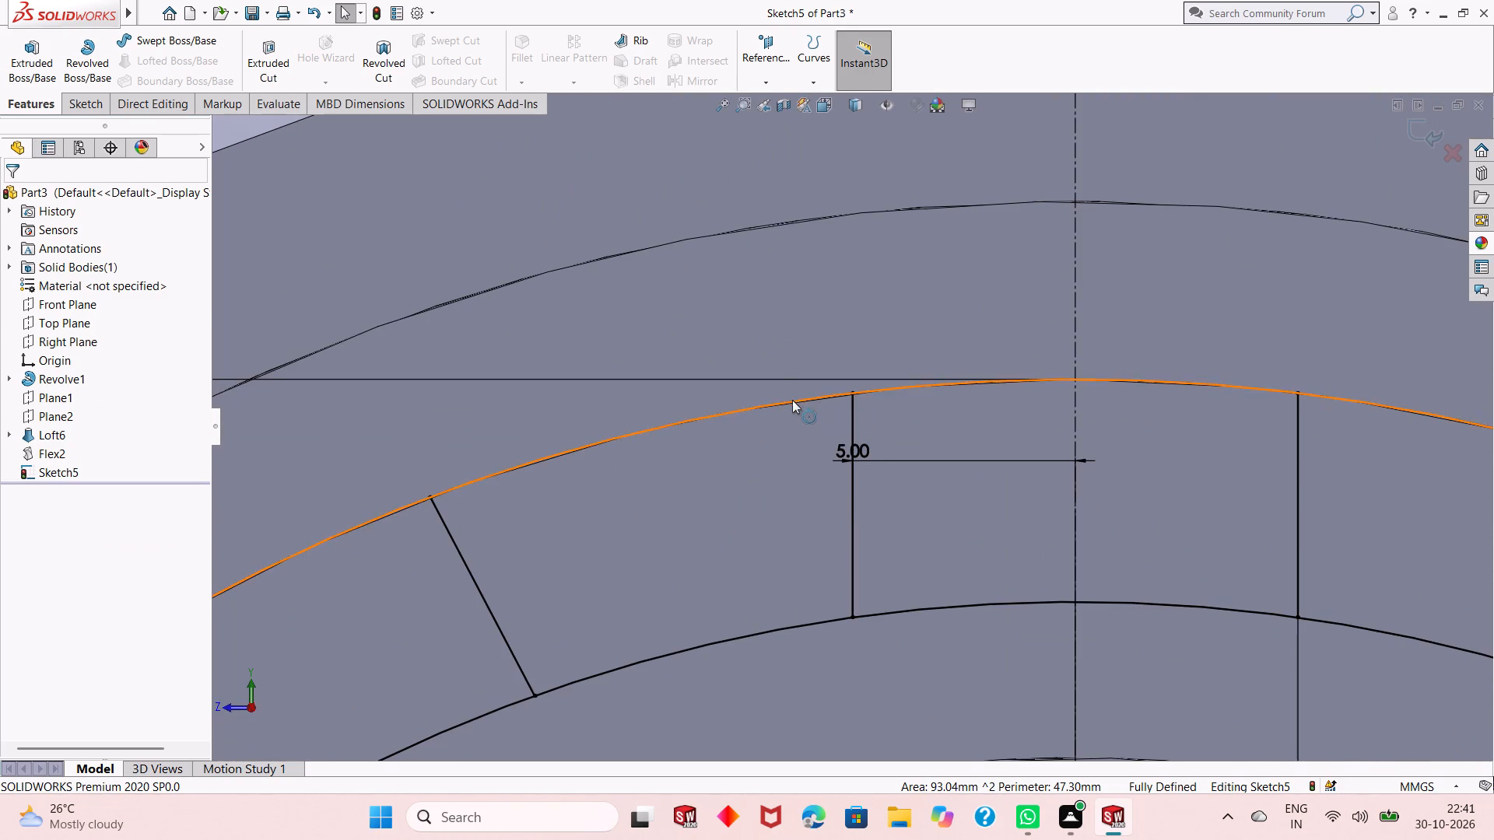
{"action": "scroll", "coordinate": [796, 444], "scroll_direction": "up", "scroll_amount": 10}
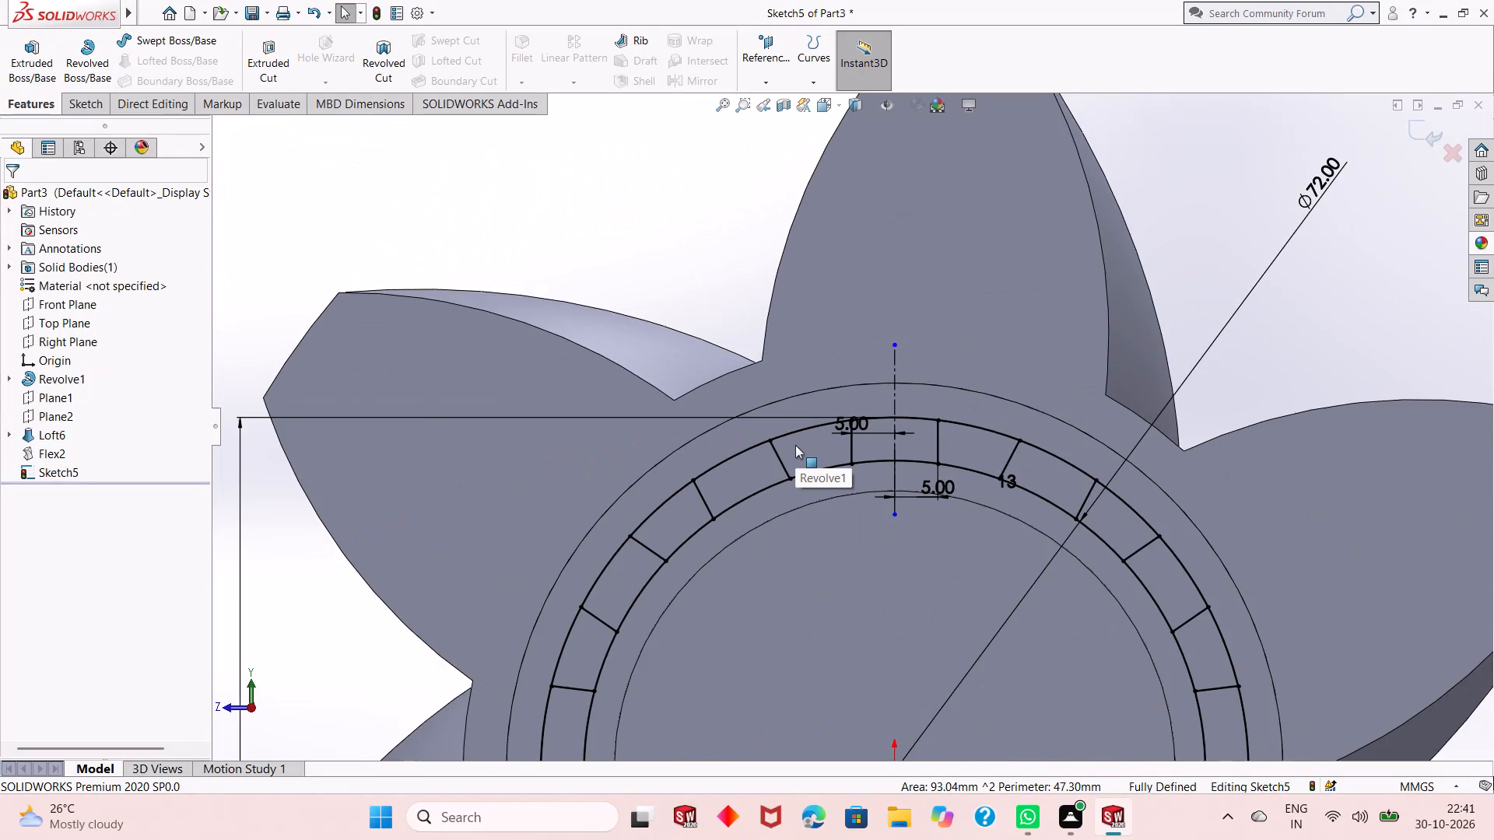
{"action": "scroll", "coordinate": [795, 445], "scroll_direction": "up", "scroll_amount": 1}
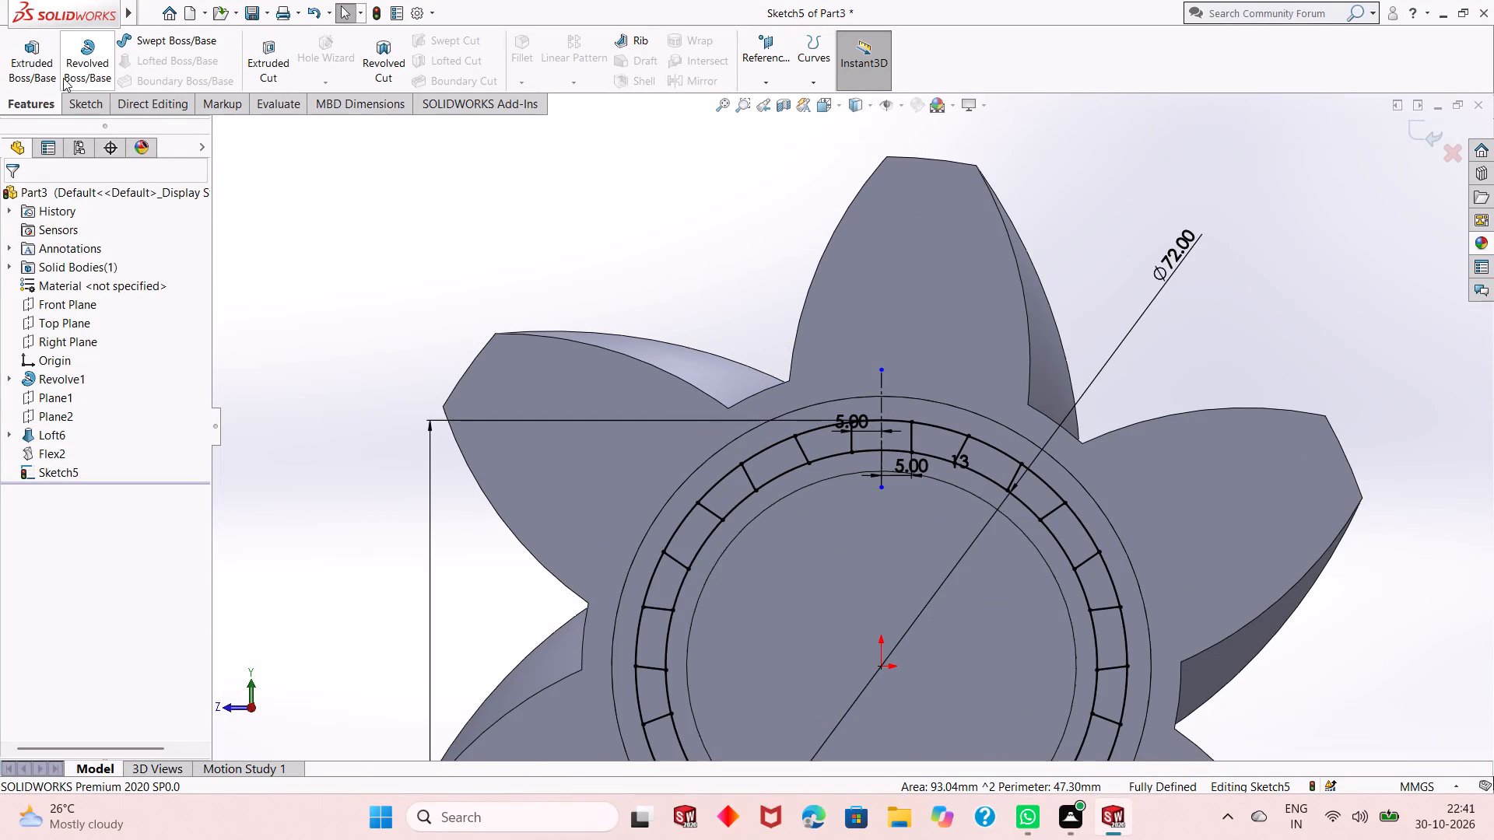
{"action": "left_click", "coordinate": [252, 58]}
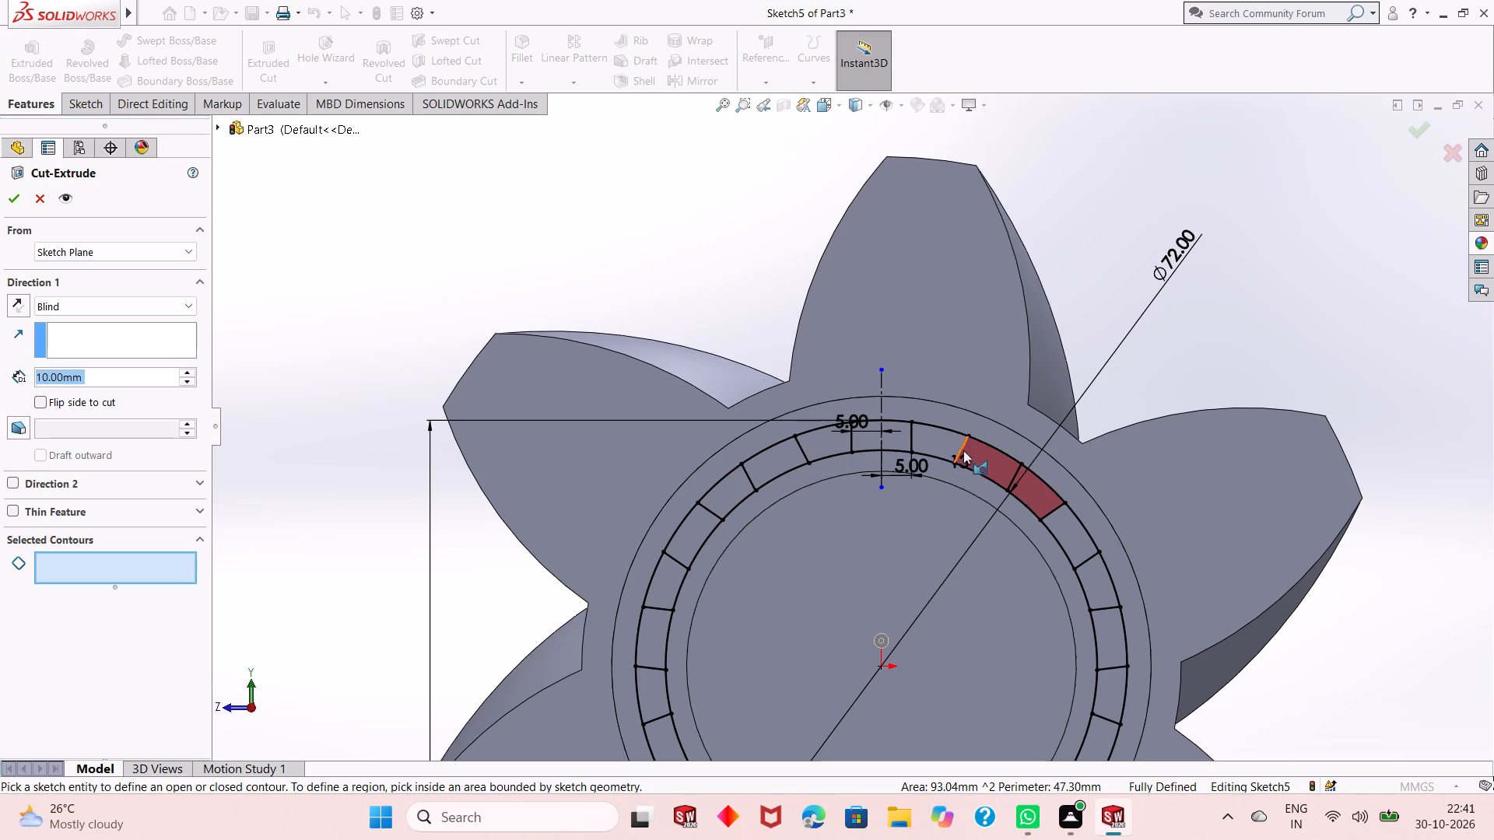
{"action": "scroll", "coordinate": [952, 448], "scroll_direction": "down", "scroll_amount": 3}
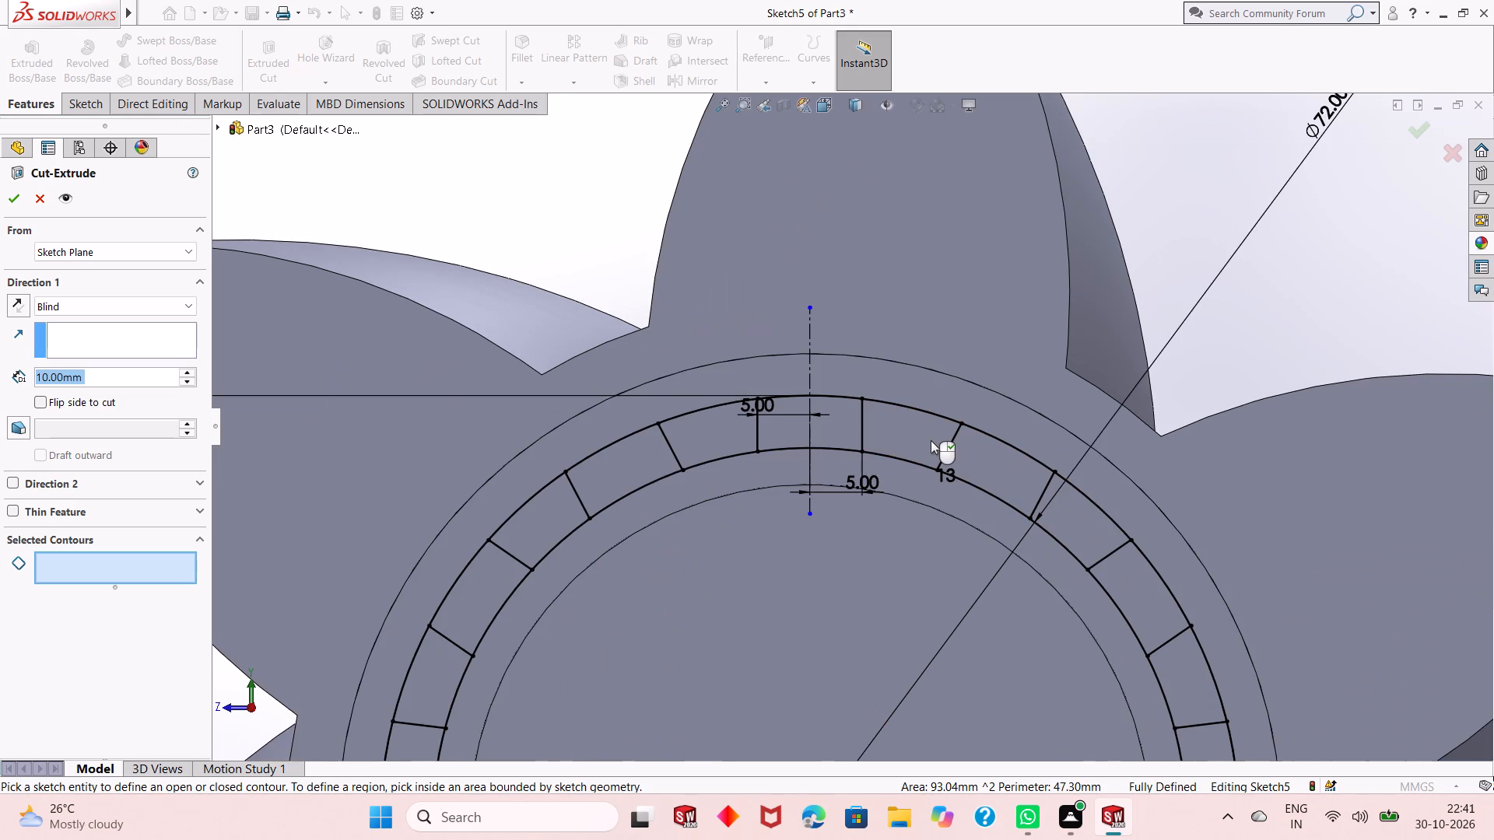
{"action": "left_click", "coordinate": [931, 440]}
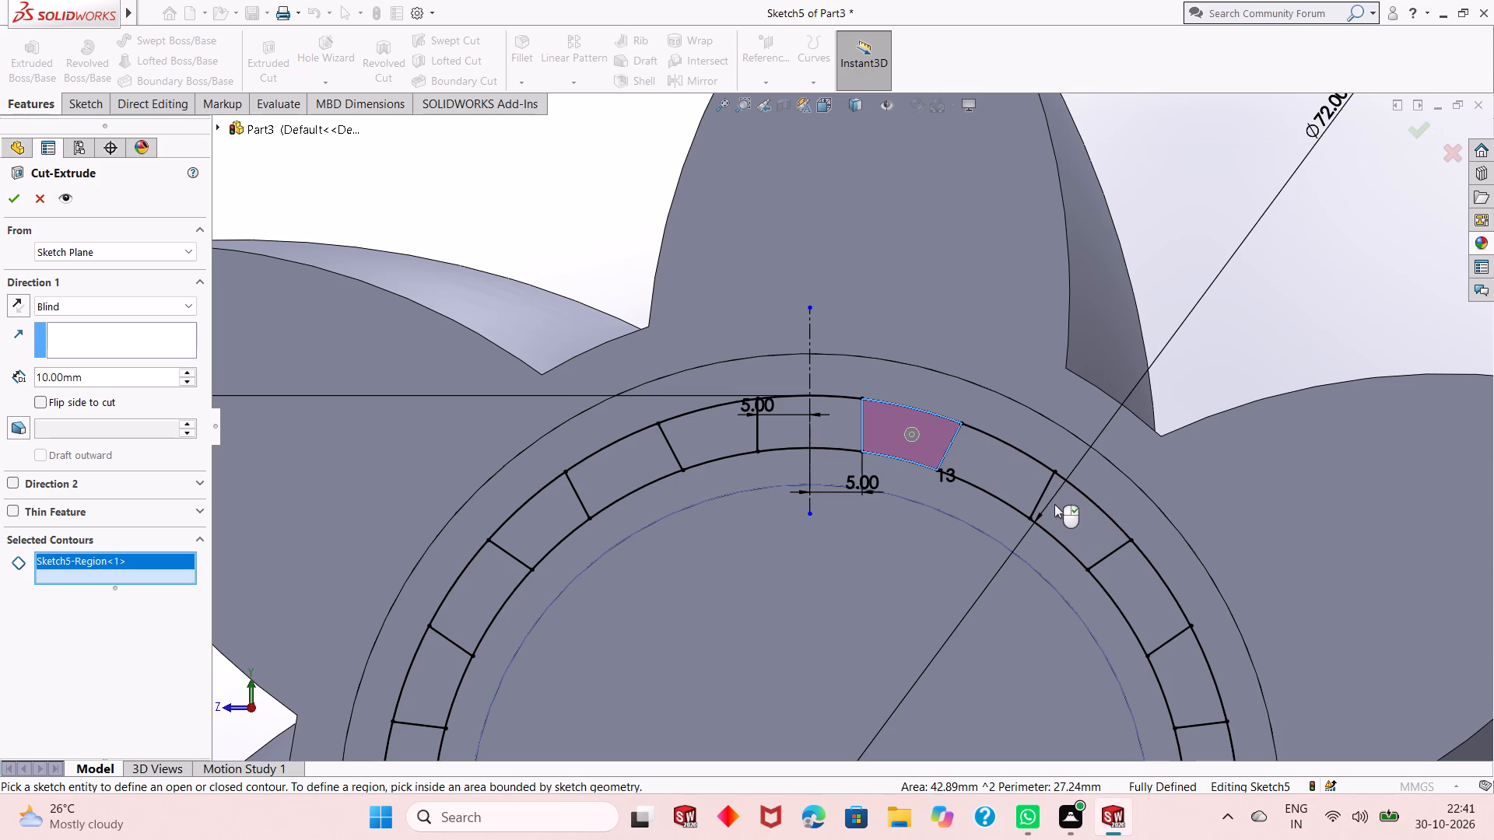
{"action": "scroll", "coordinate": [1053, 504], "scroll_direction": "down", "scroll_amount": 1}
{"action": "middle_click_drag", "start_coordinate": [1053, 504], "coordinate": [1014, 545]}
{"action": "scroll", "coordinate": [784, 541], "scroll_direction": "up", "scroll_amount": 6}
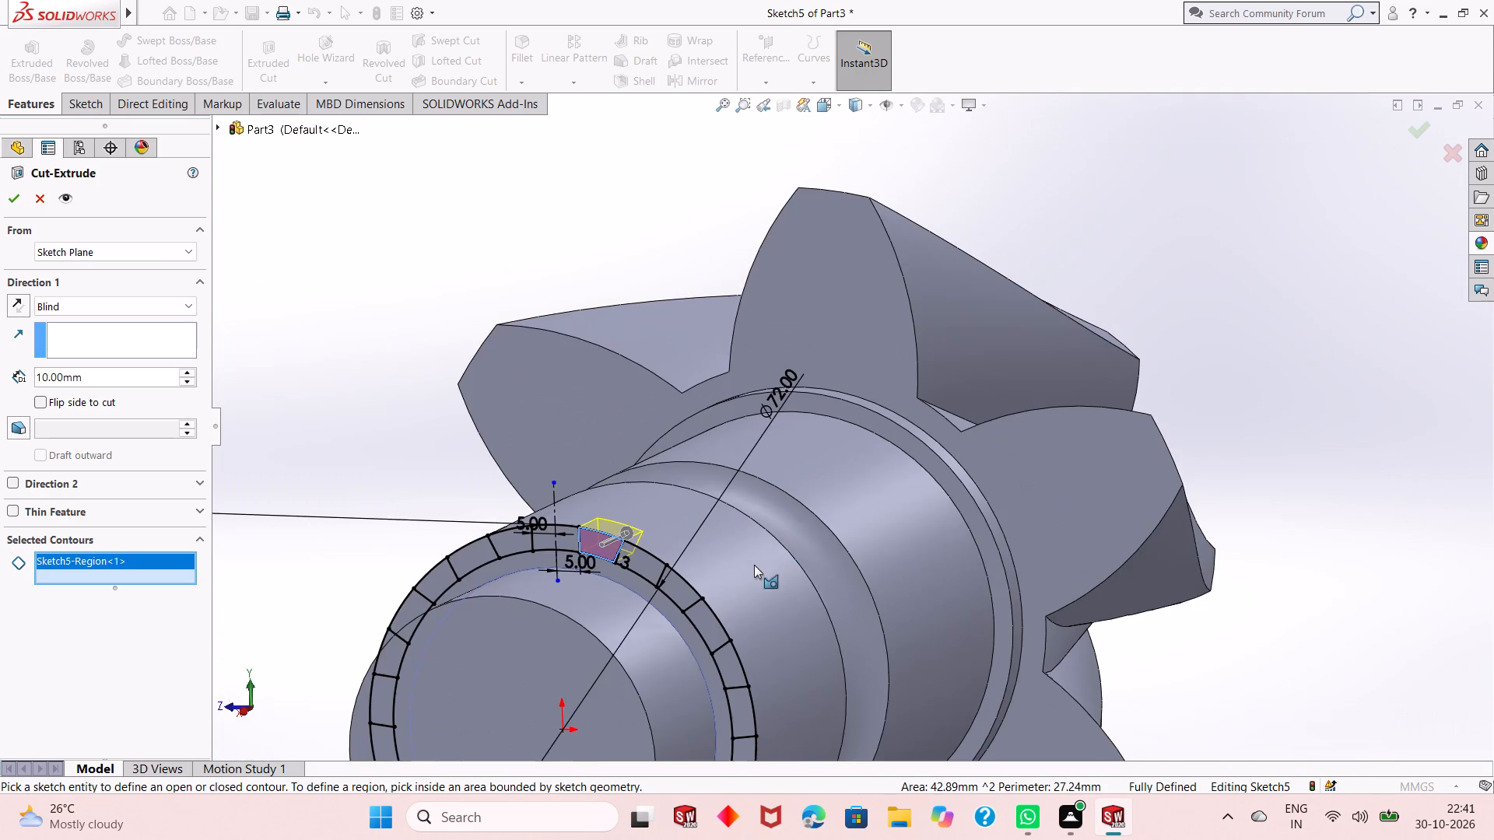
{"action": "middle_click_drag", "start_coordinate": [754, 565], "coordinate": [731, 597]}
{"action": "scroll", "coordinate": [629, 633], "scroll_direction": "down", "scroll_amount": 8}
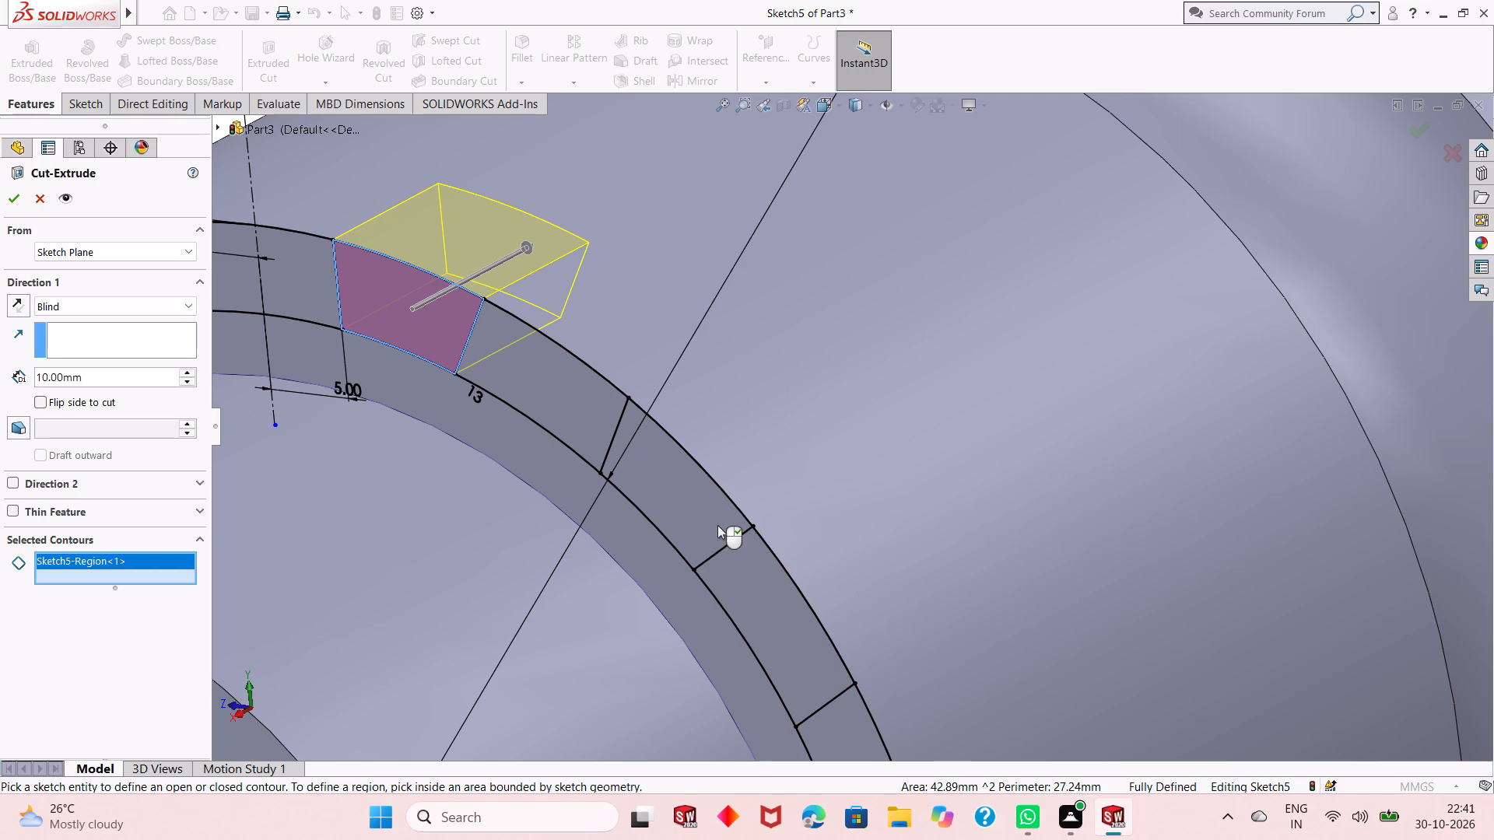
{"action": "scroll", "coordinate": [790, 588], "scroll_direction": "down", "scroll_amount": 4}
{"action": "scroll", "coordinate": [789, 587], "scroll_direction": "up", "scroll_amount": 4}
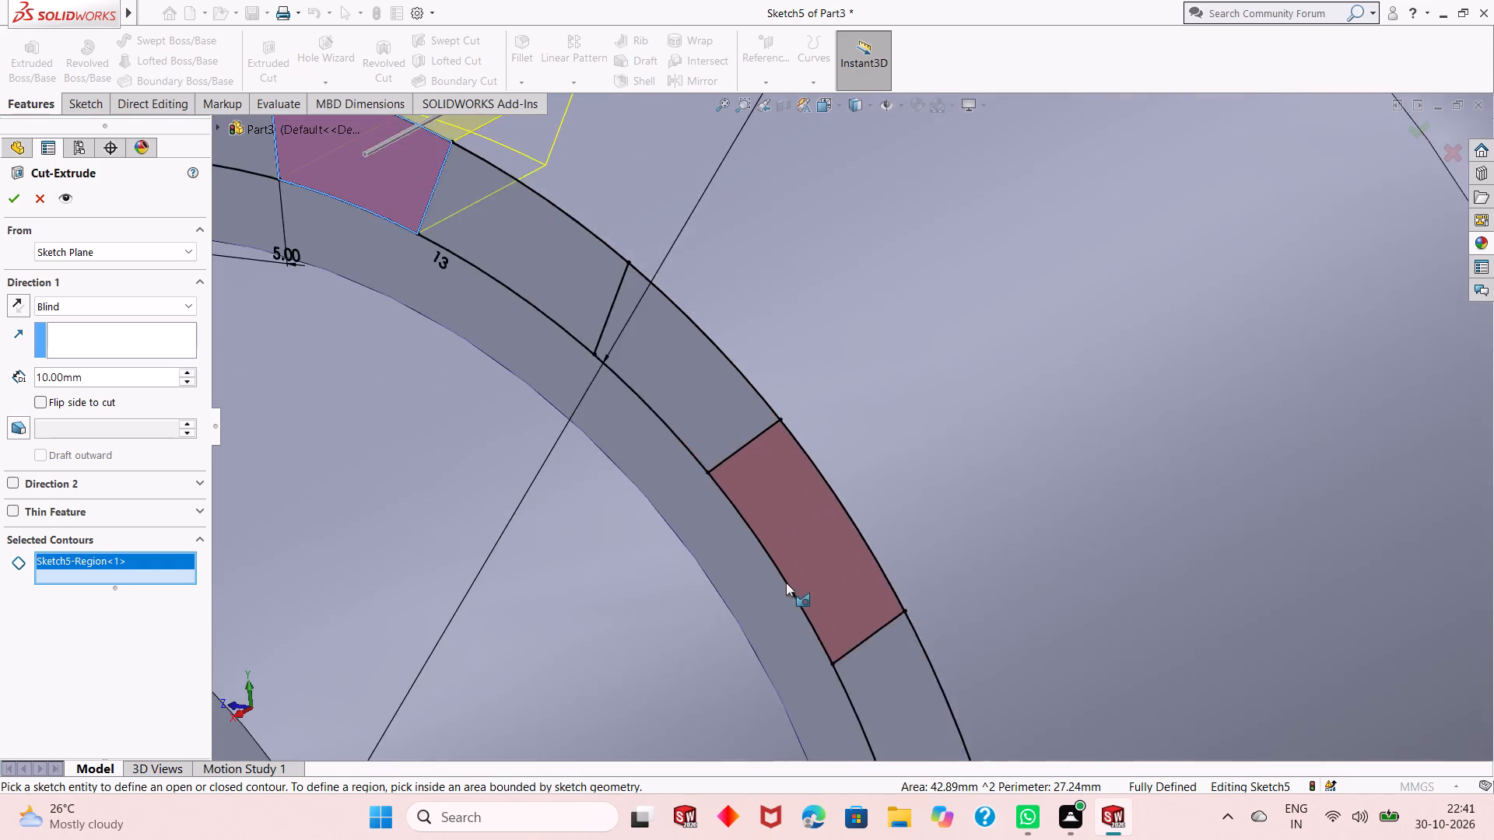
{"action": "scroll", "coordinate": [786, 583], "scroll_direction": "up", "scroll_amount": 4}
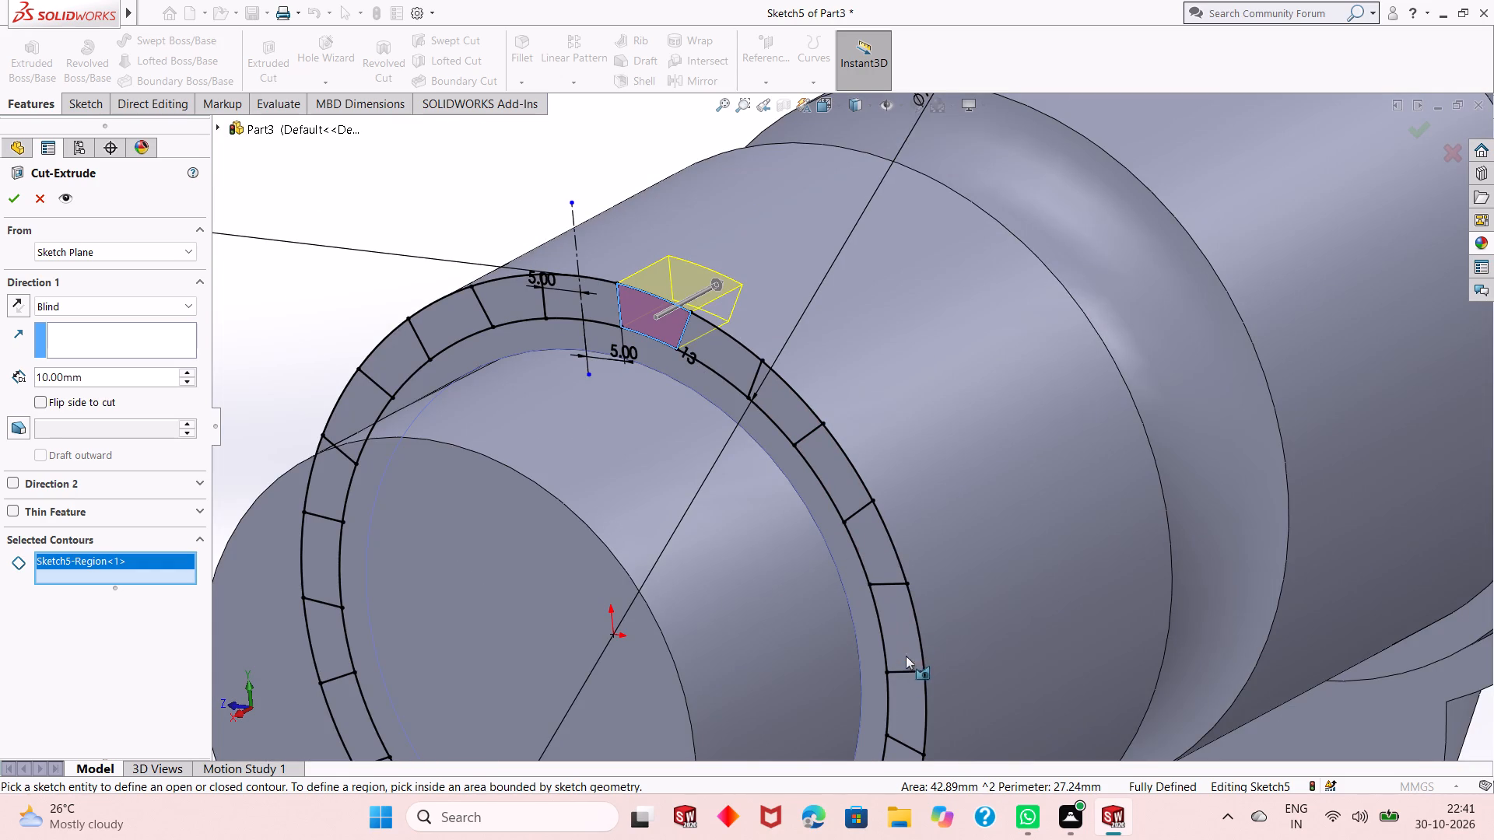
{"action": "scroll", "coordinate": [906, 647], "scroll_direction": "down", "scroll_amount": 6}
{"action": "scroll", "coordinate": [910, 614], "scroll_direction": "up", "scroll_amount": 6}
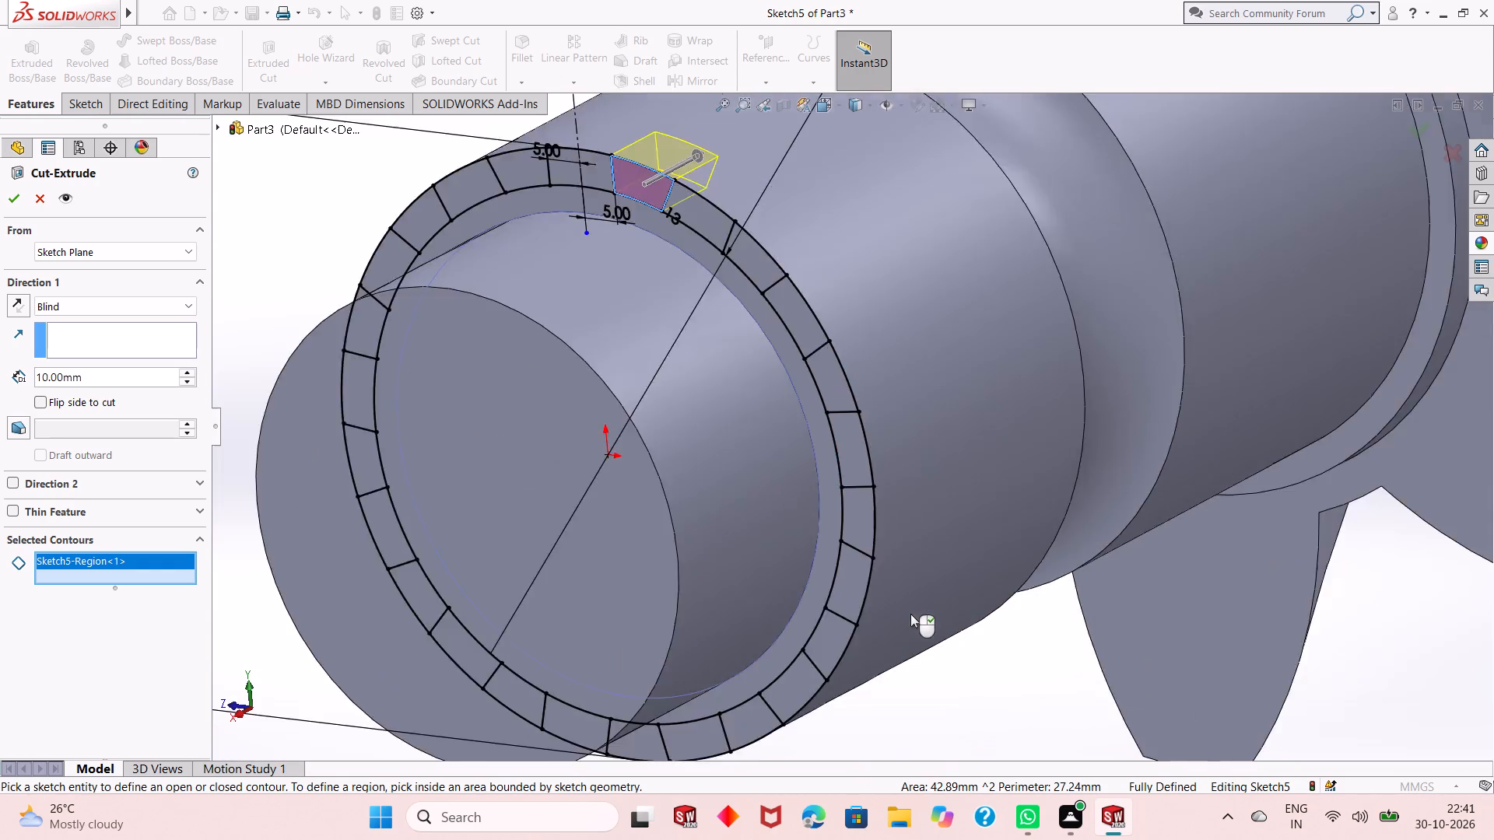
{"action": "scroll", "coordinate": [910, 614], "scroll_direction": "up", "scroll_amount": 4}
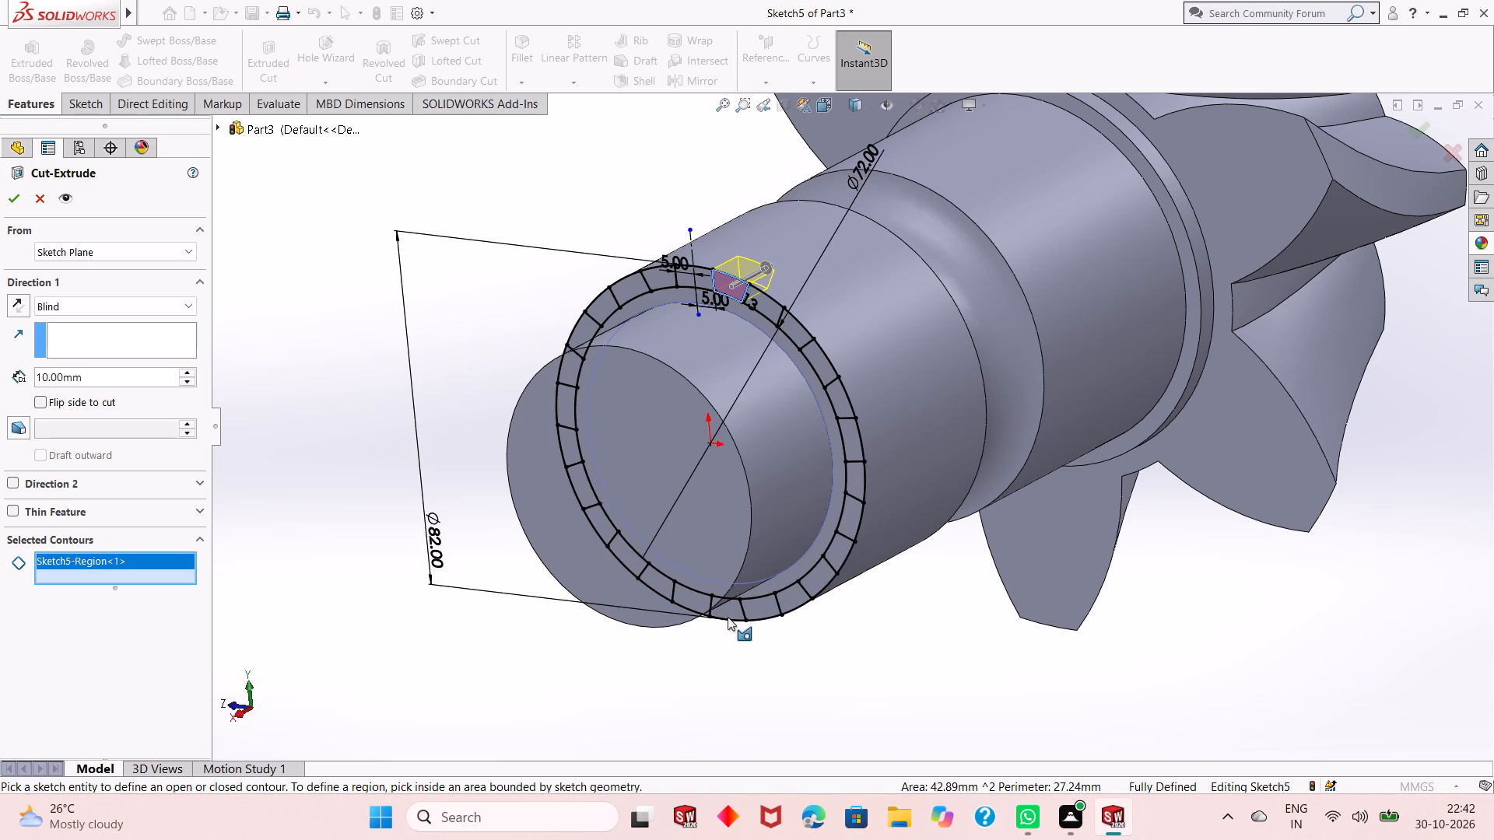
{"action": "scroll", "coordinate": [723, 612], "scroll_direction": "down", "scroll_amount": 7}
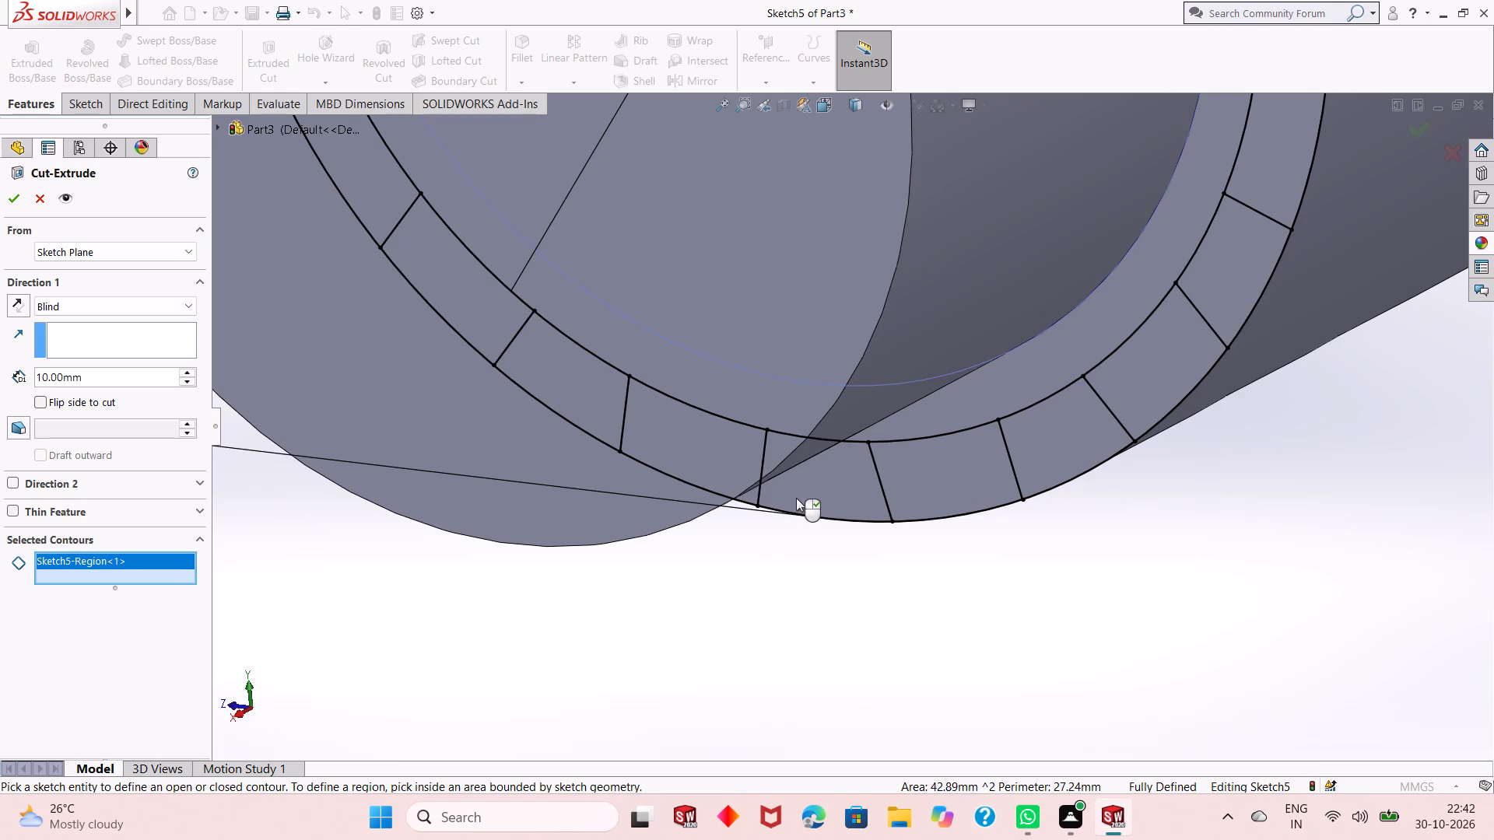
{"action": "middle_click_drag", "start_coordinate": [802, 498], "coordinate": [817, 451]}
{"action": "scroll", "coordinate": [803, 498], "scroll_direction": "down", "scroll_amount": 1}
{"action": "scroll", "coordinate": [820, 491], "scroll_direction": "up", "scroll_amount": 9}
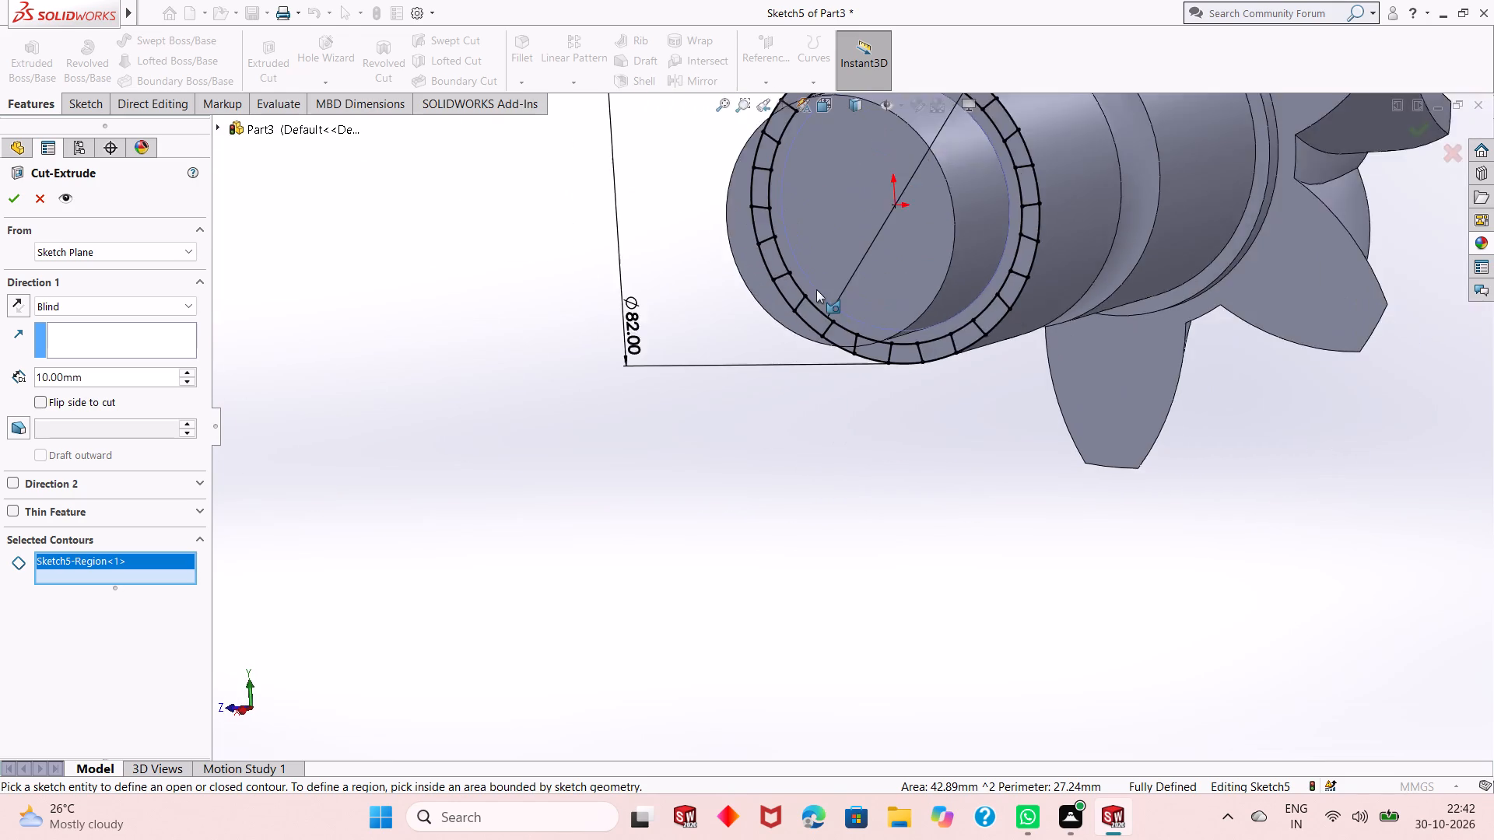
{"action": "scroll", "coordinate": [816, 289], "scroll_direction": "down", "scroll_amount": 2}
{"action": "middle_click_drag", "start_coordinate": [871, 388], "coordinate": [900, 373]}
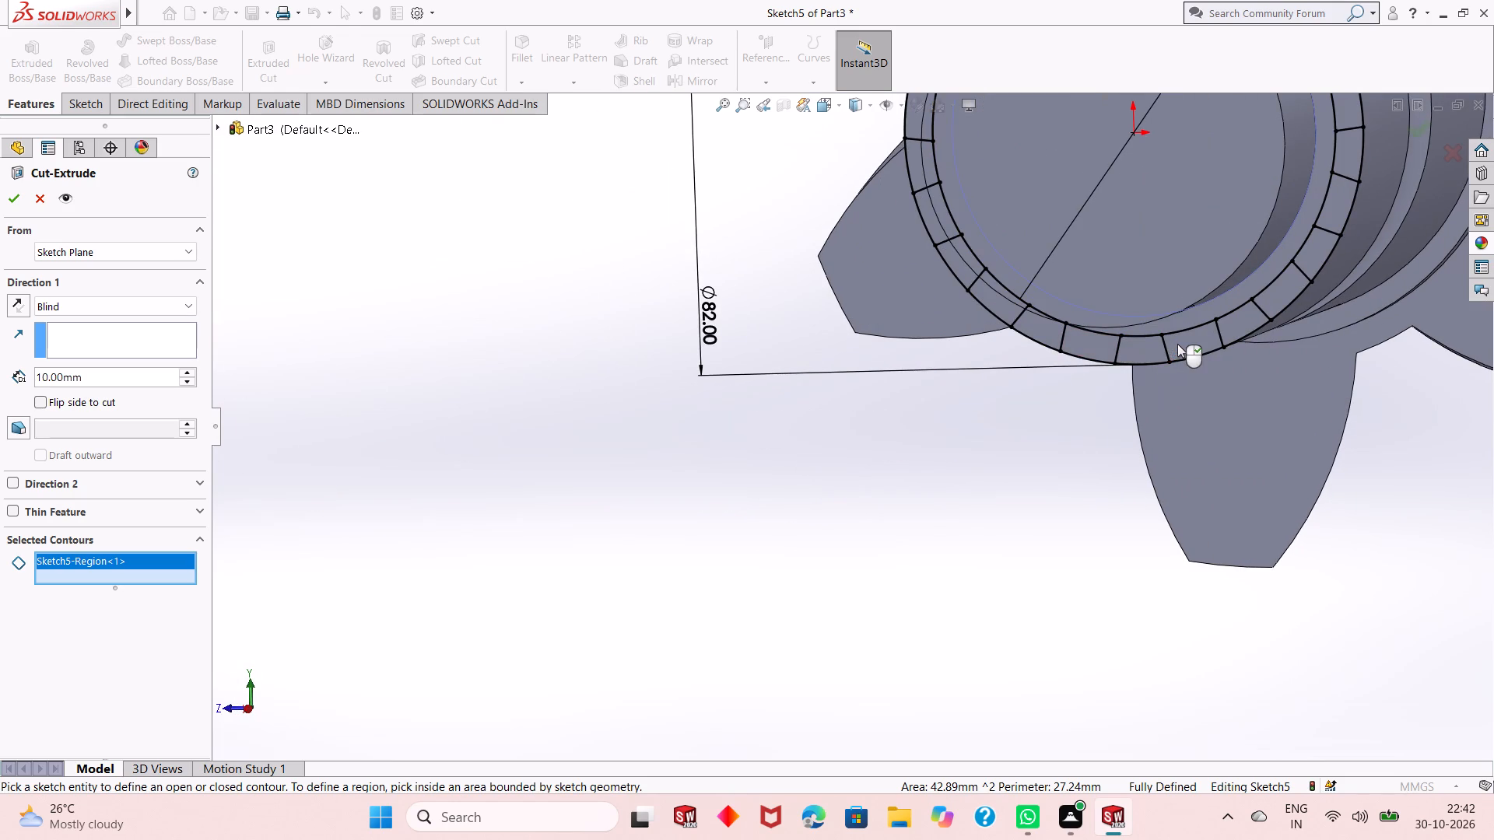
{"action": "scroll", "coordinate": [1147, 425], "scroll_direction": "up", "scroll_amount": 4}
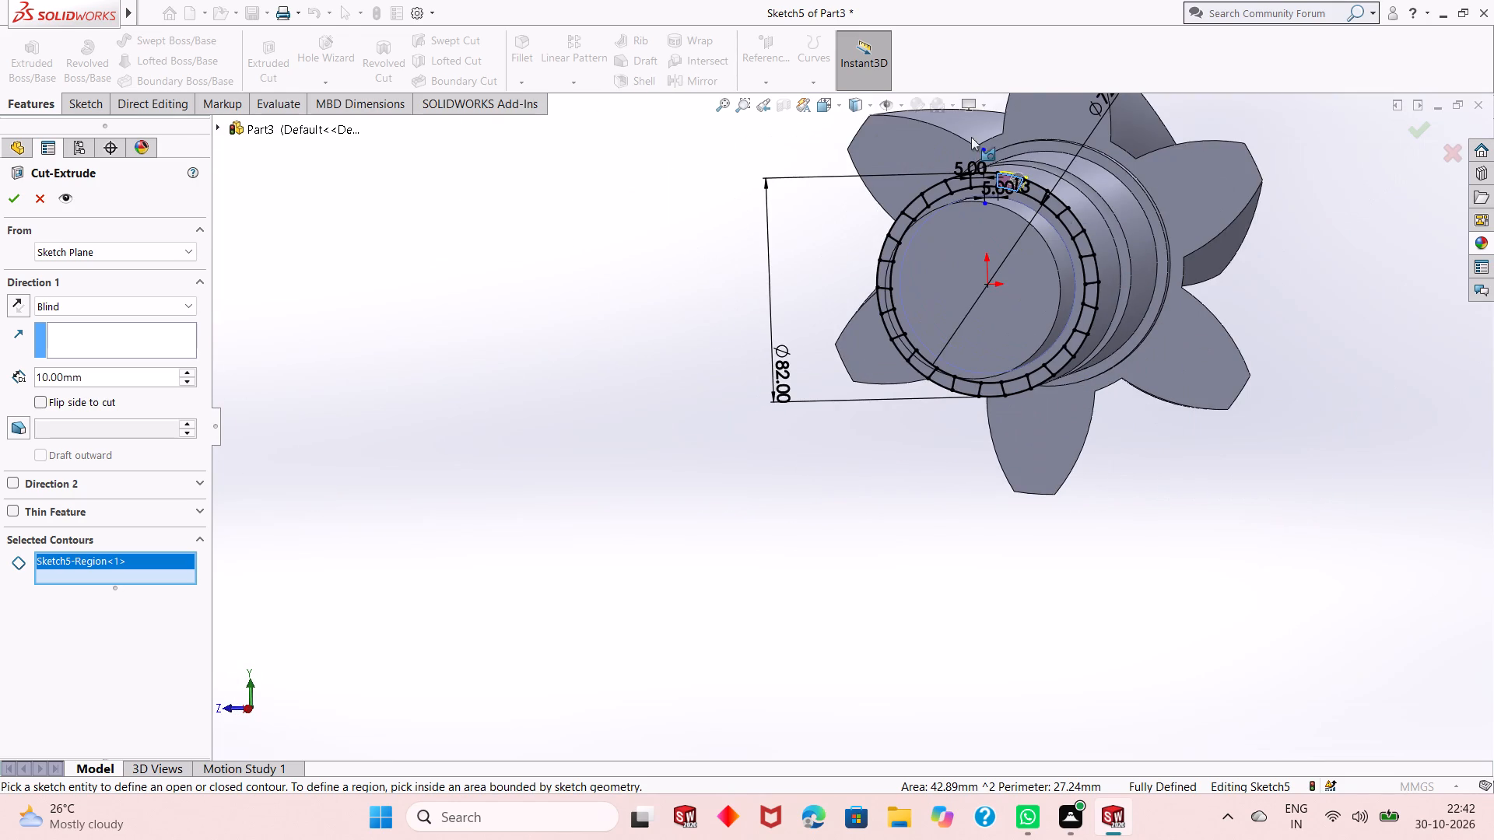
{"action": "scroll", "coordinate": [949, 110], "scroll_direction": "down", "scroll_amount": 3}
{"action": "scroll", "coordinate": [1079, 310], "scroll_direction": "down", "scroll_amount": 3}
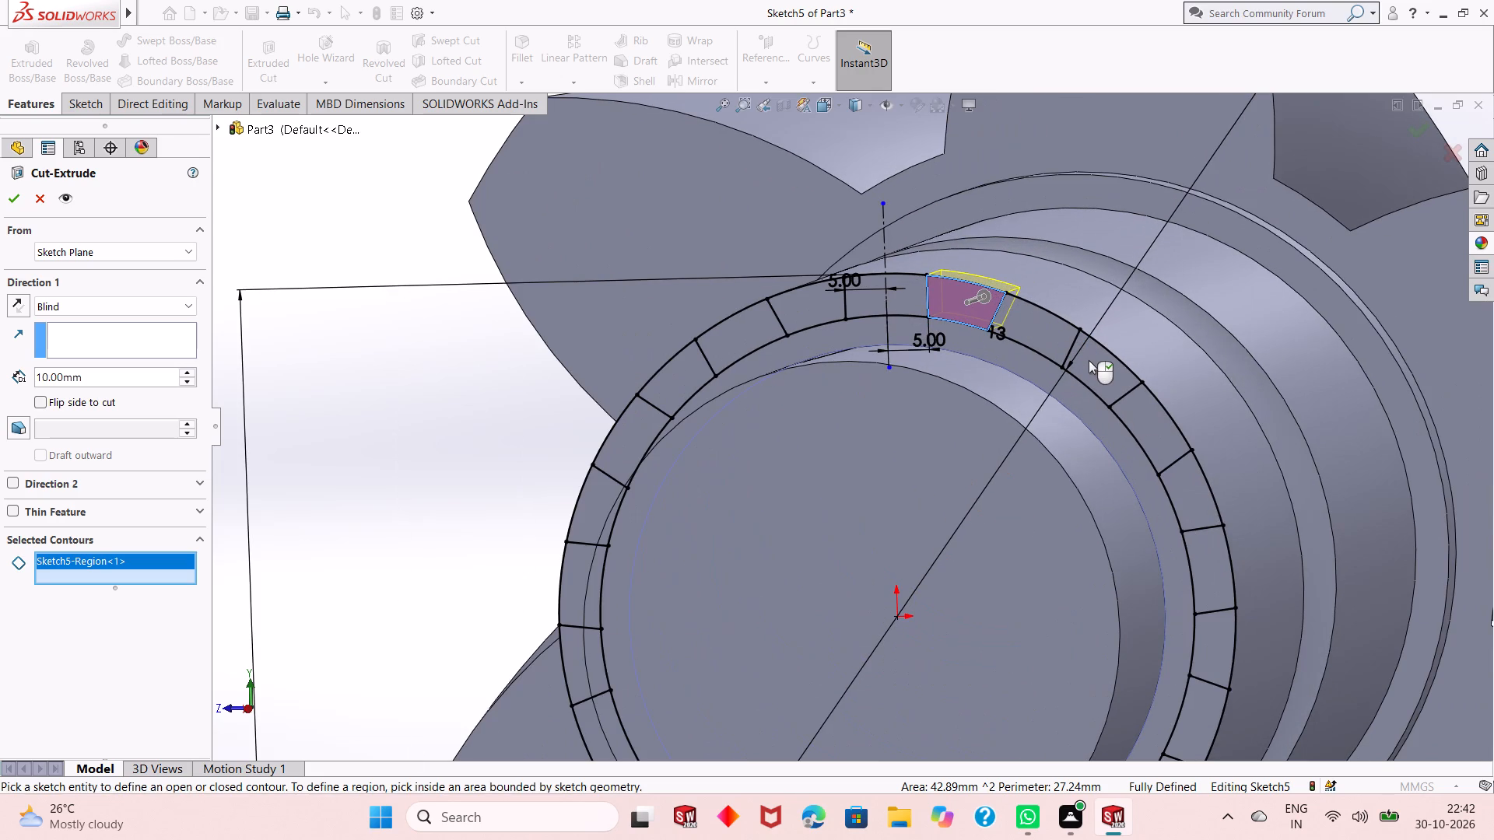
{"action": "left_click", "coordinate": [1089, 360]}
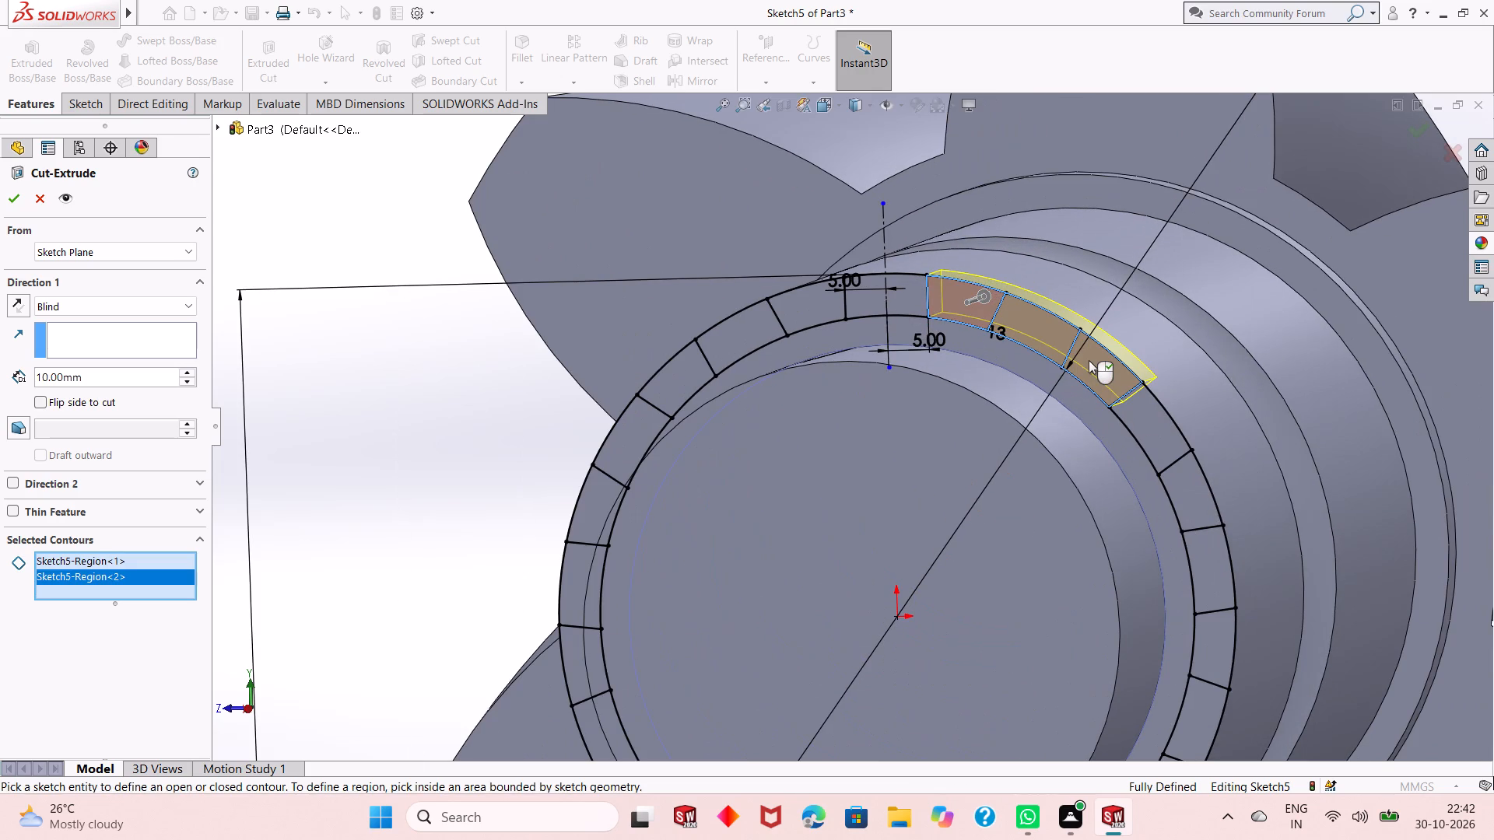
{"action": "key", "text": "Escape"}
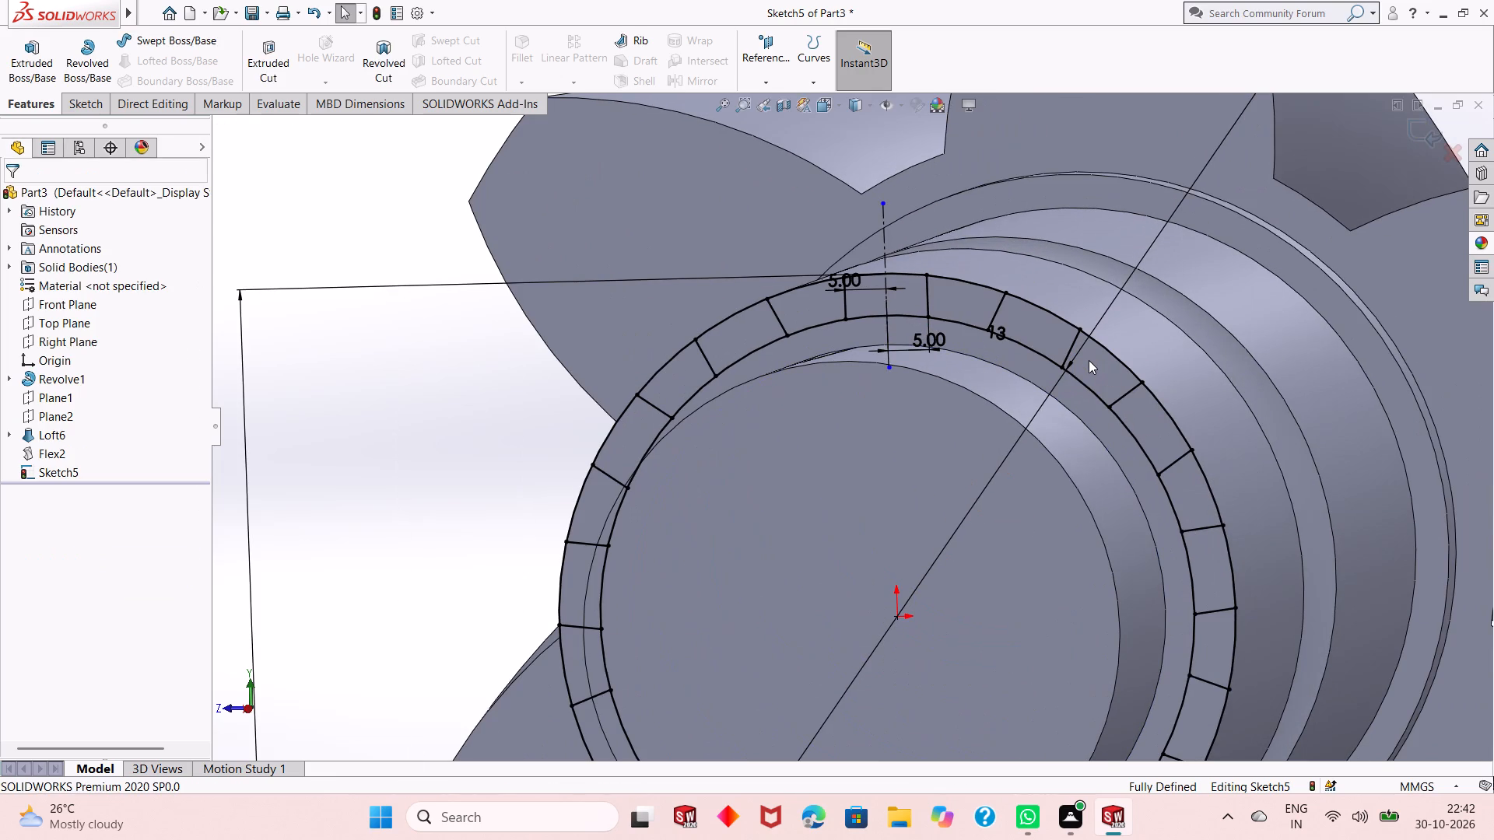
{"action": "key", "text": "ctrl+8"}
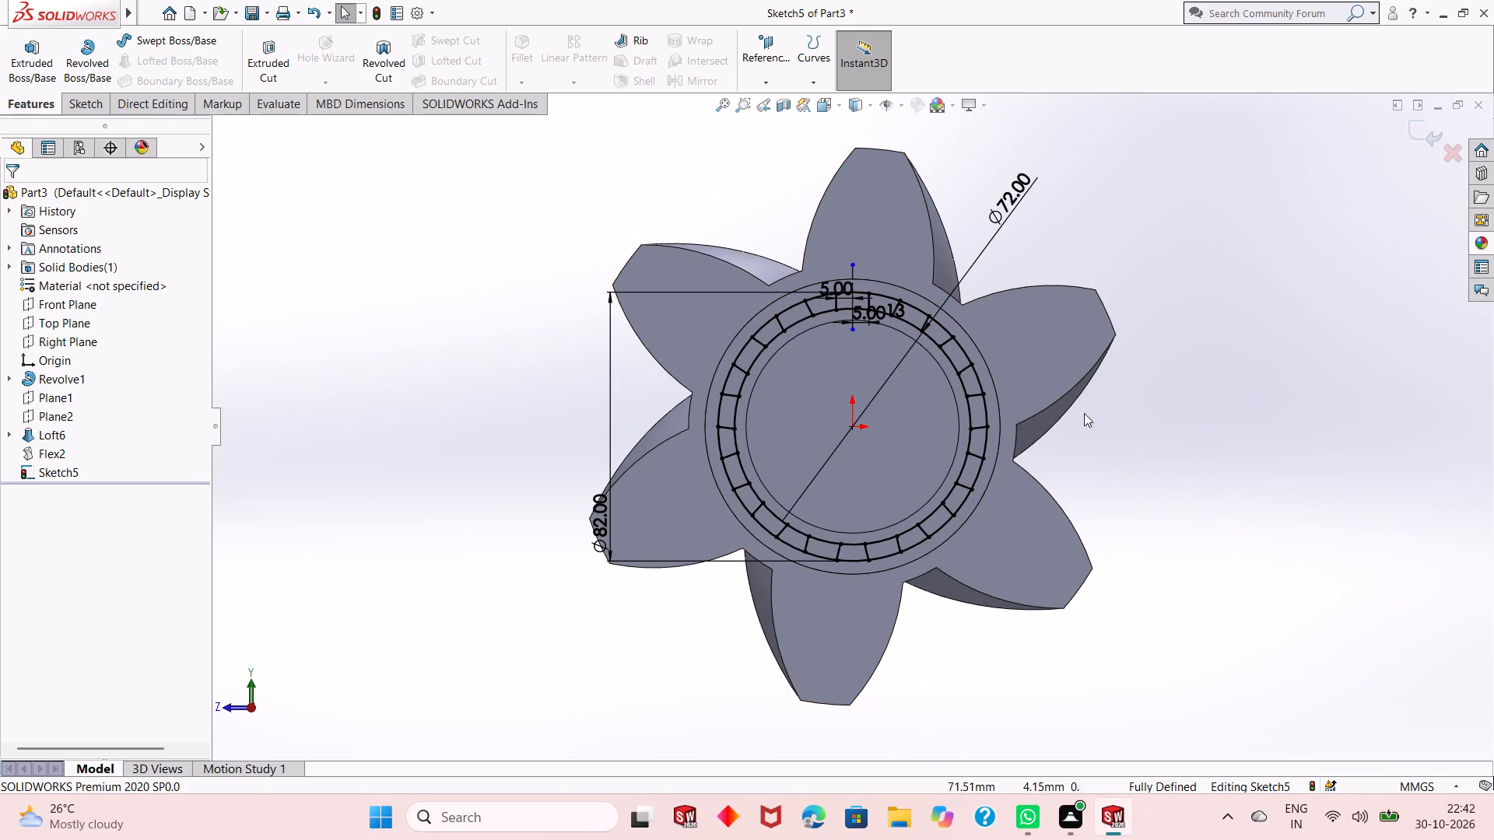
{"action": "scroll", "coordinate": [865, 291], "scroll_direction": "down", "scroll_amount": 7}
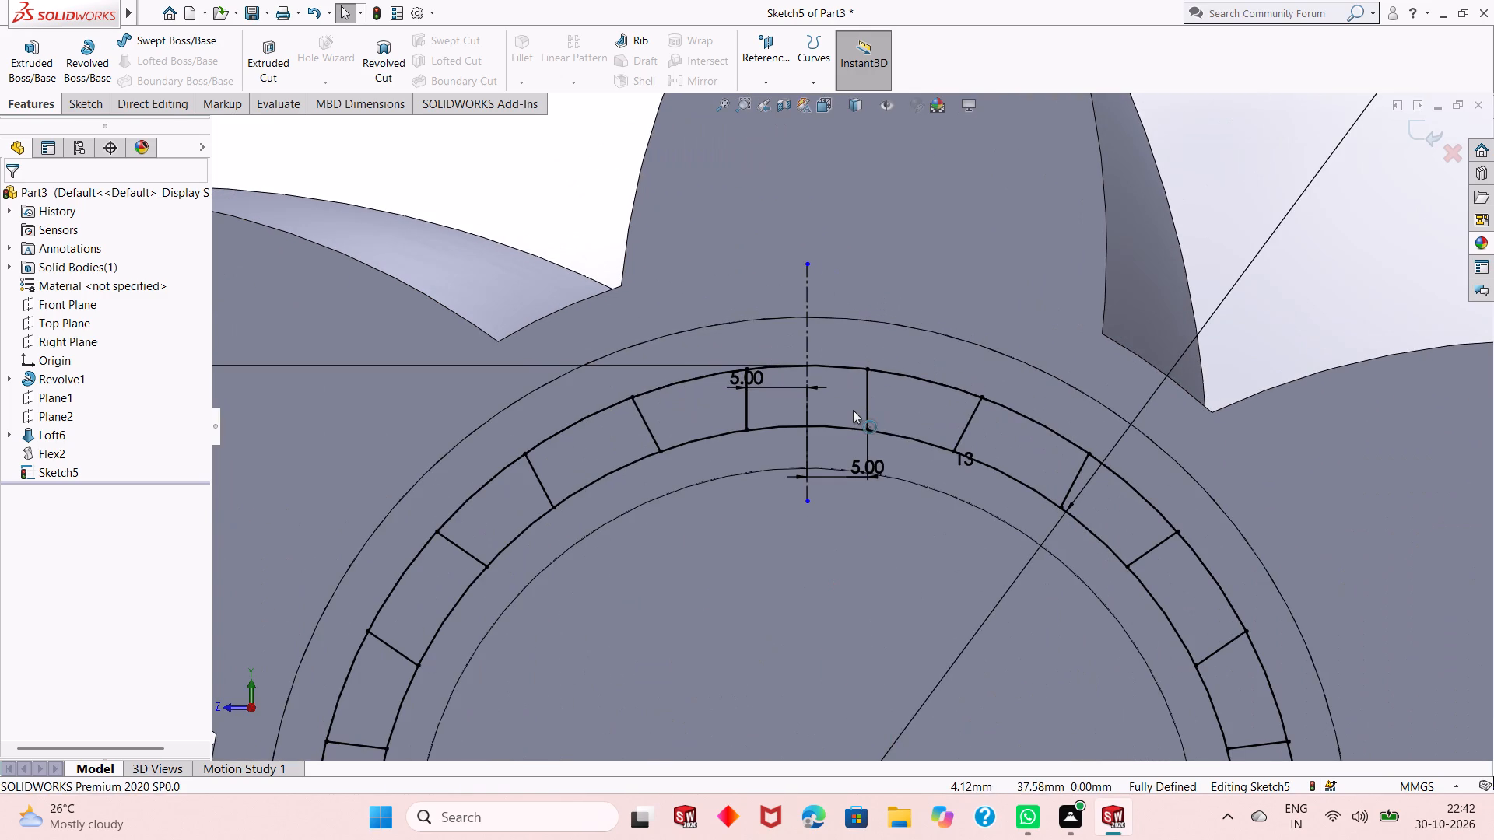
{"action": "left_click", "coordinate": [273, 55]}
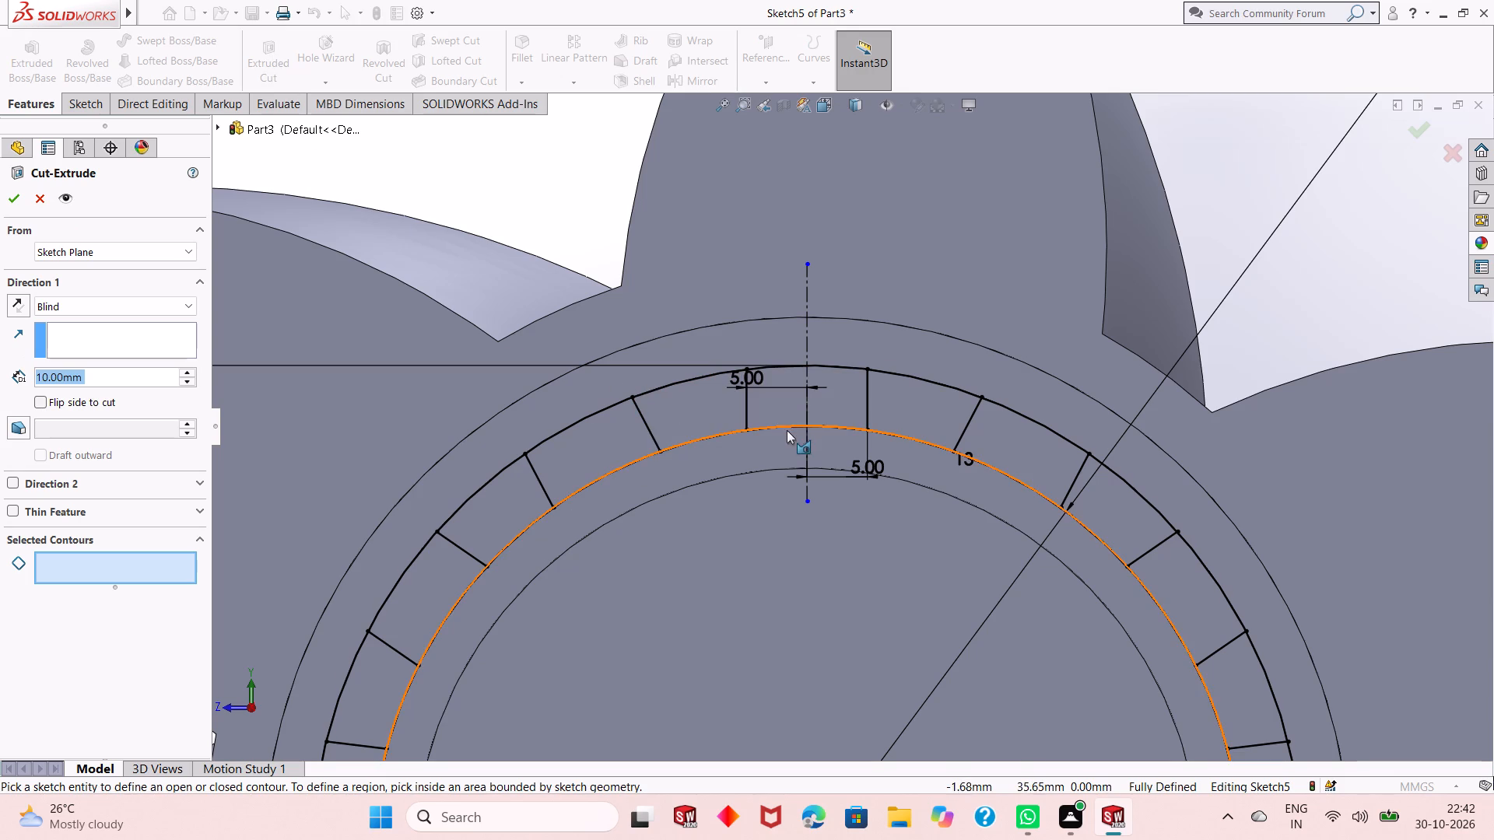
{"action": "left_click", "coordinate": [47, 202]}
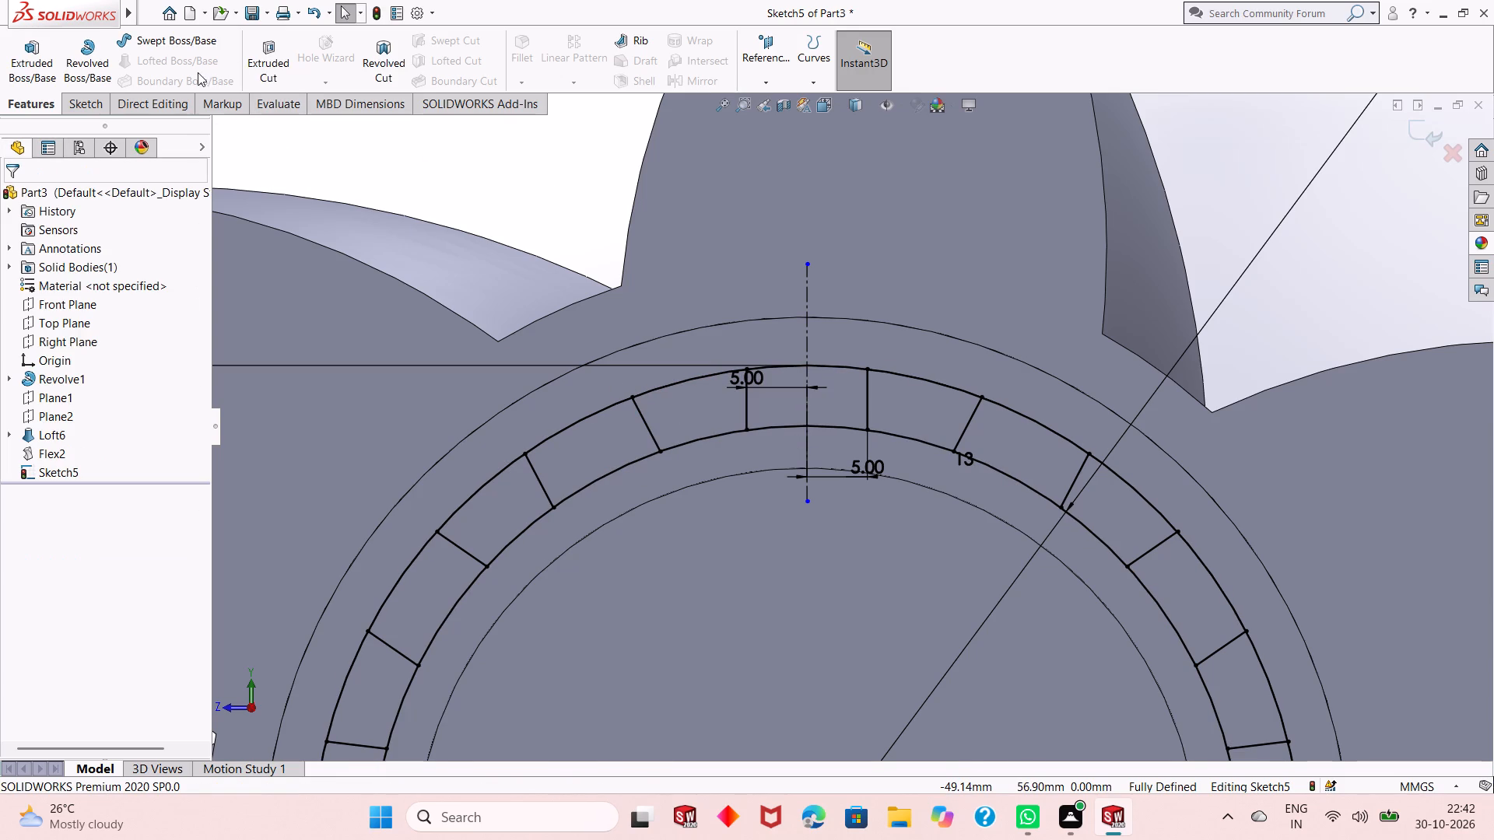
Trim the 72 mm circle on both sides of the centerline between the offset lines, and across the next 10 mm-wide division clockwise.
{"action": "left_click", "coordinate": [96, 112]}
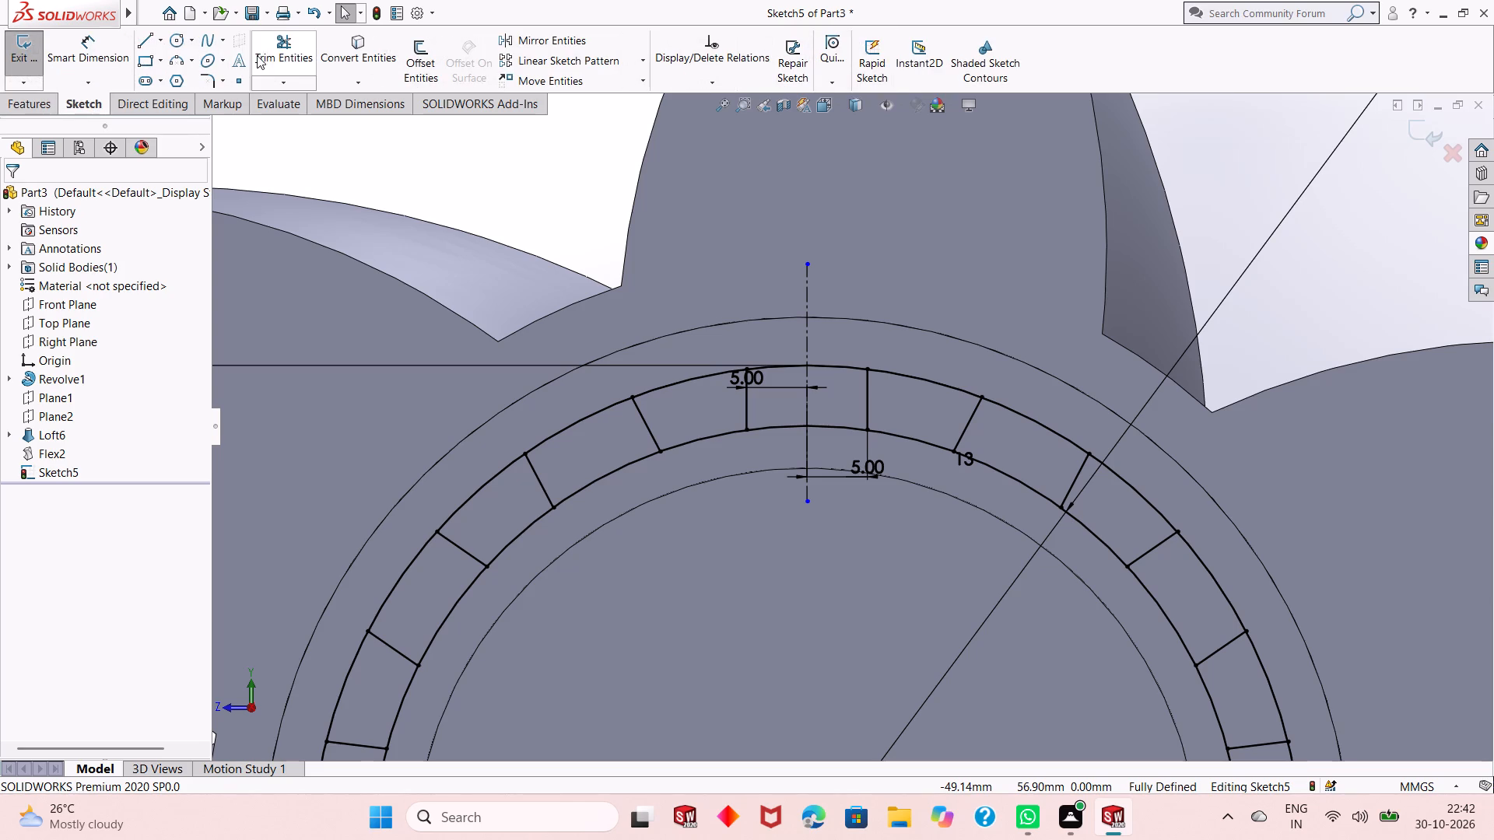
{"action": "left_click", "coordinate": [274, 51]}
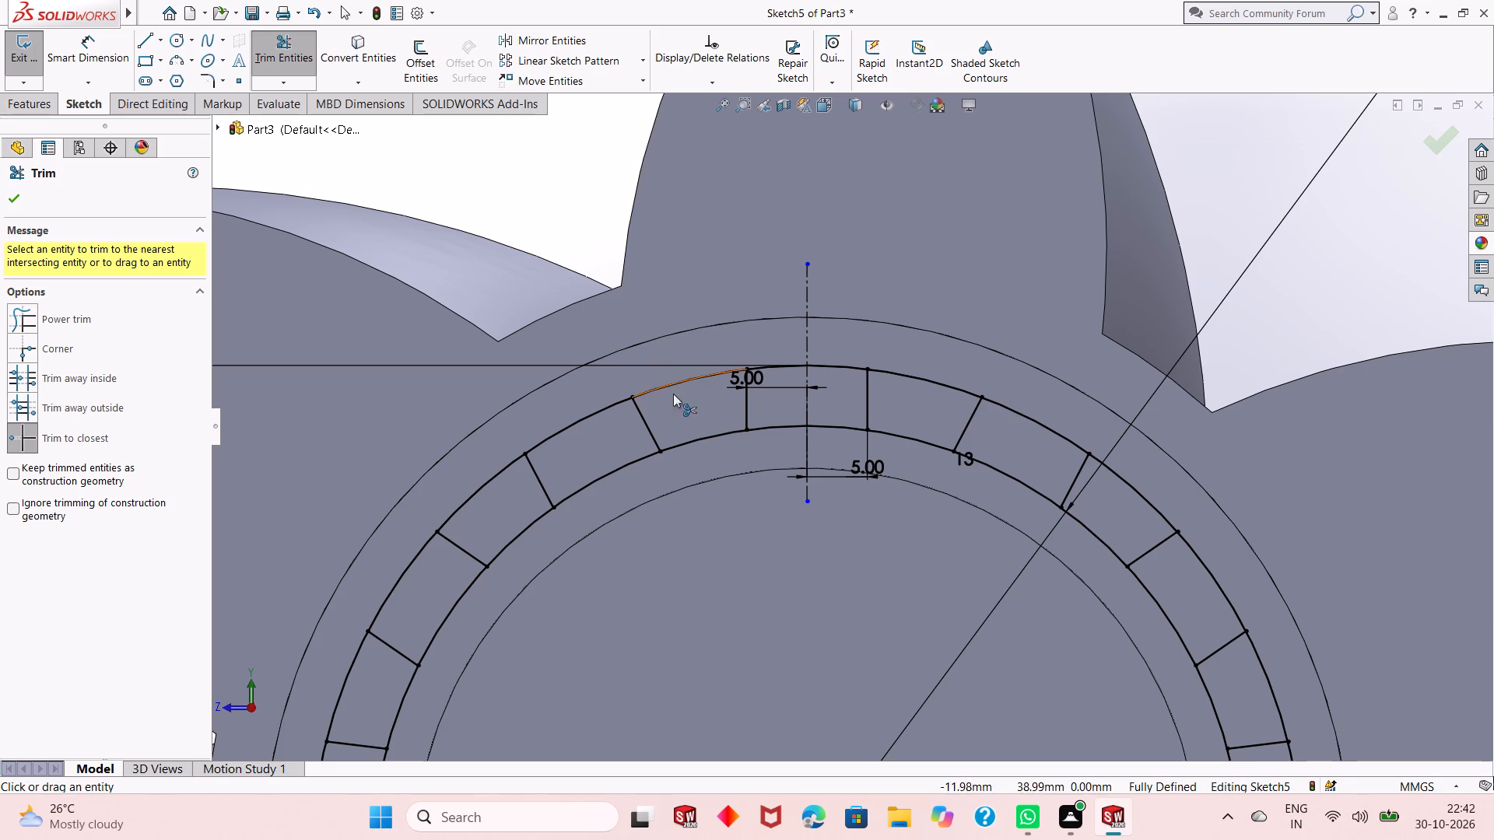
{"action": "left_click", "coordinate": [847, 427]}
{"action": "left_click", "coordinate": [780, 428]}
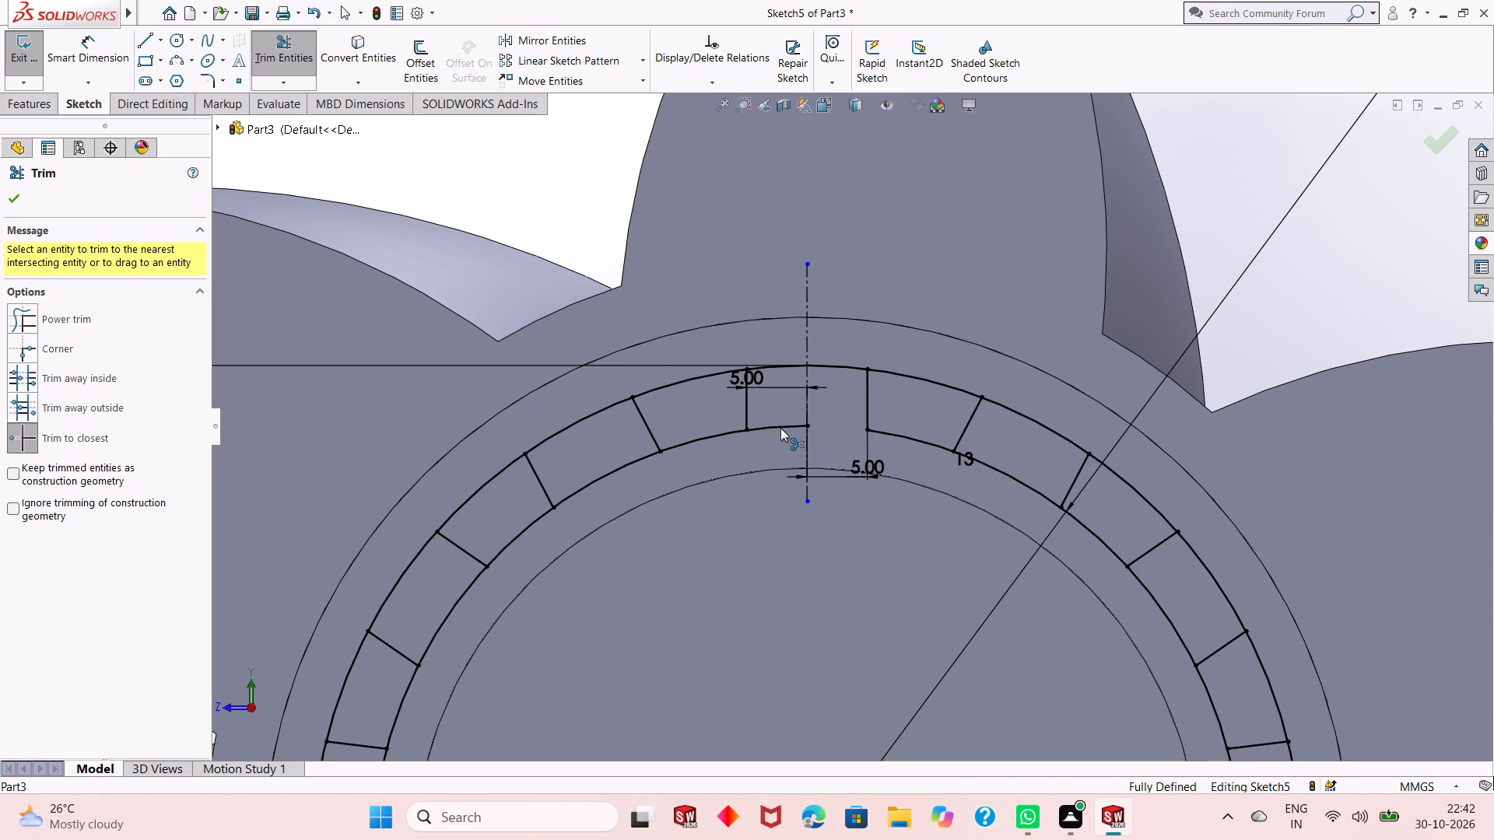
{"action": "scroll", "coordinate": [777, 450], "scroll_direction": "up", "scroll_amount": 1}
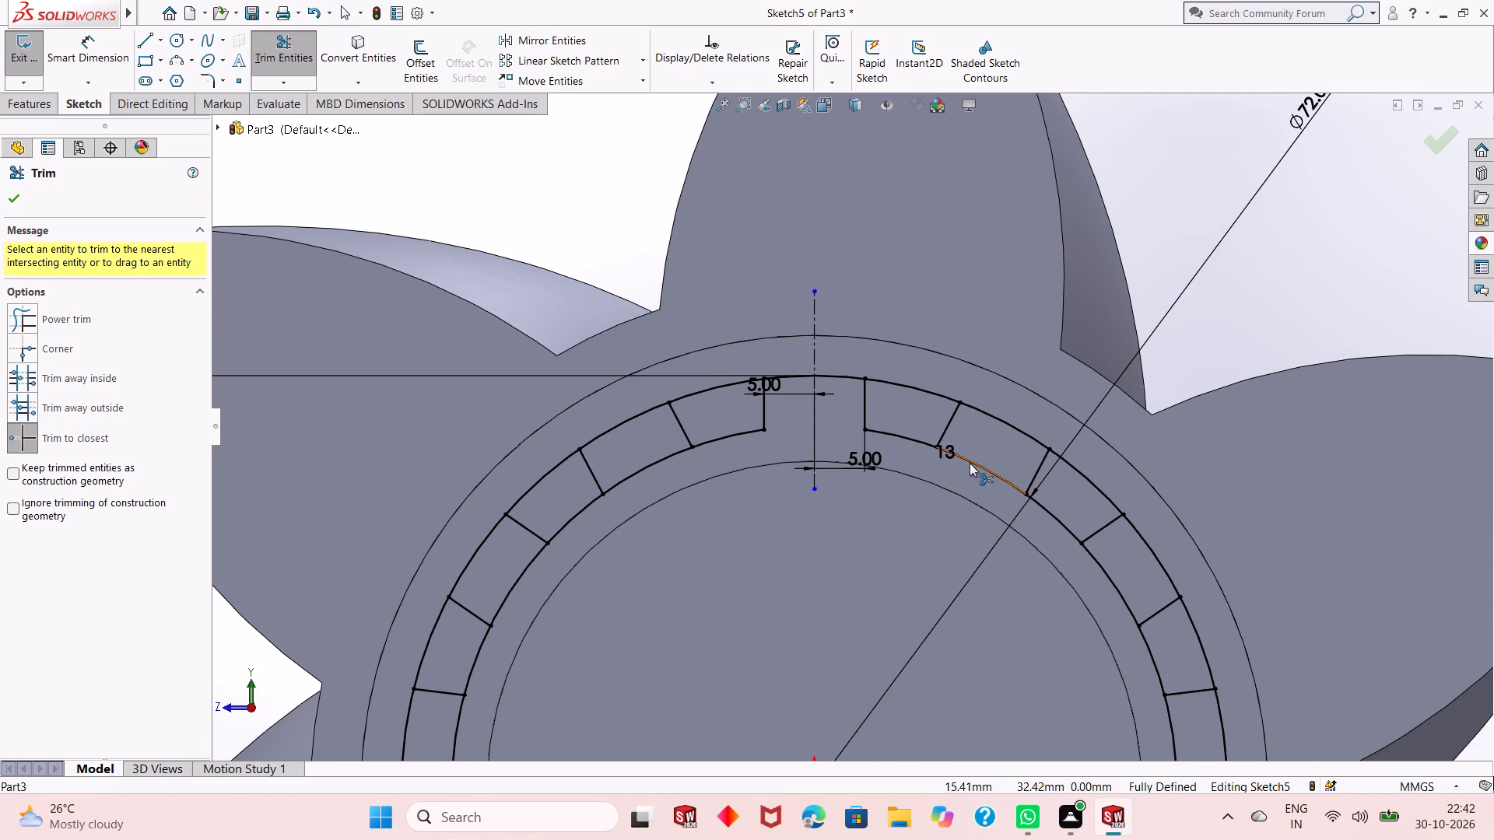
{"action": "left_click", "coordinate": [970, 463]}
{"action": "scroll", "coordinate": [875, 443], "scroll_direction": "up", "scroll_amount": 4}
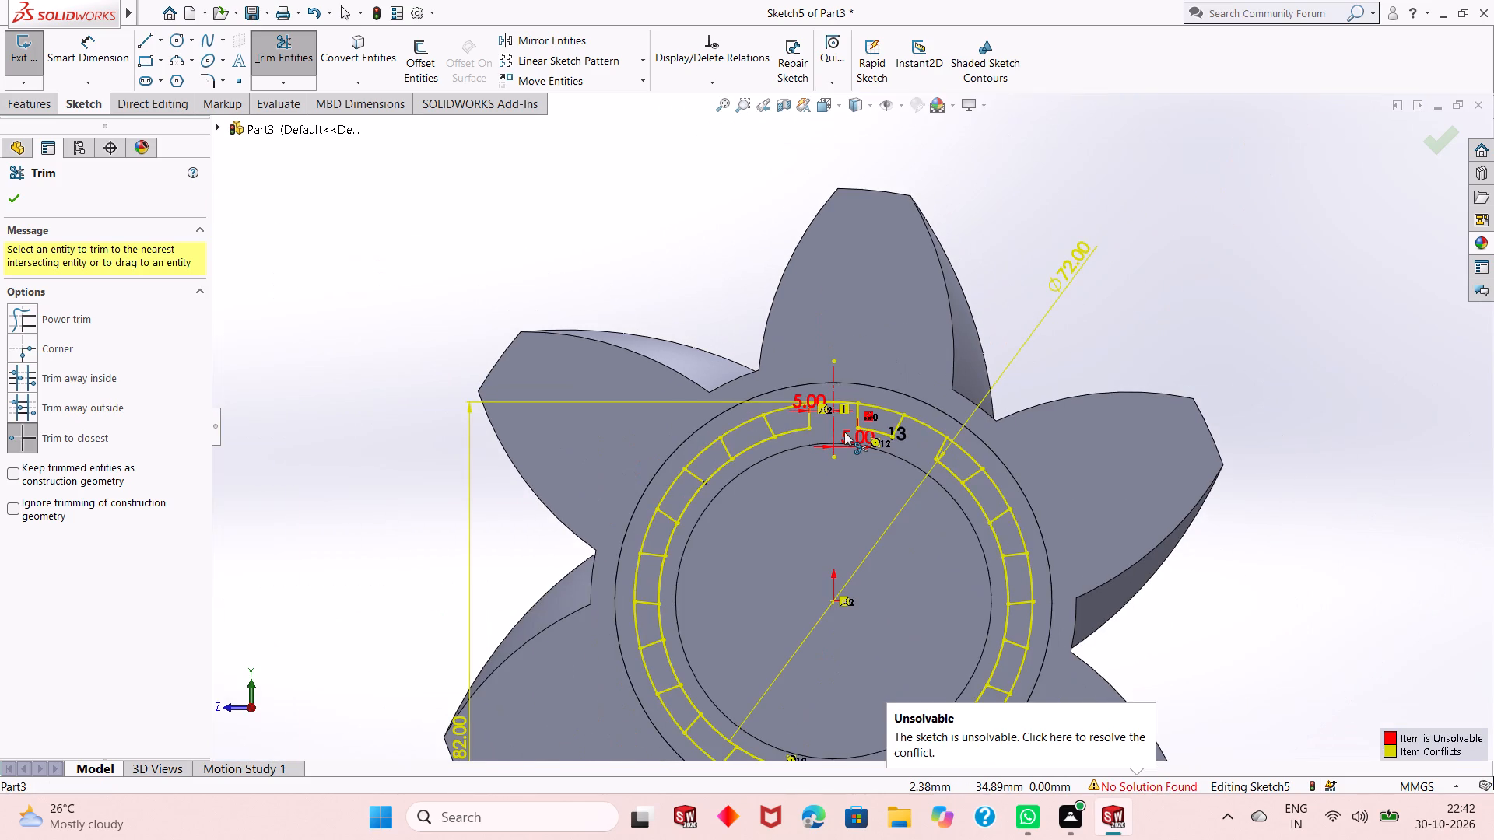
{"action": "right_click", "coordinate": [843, 432]}
{"action": "left_click", "coordinate": [892, 486]}
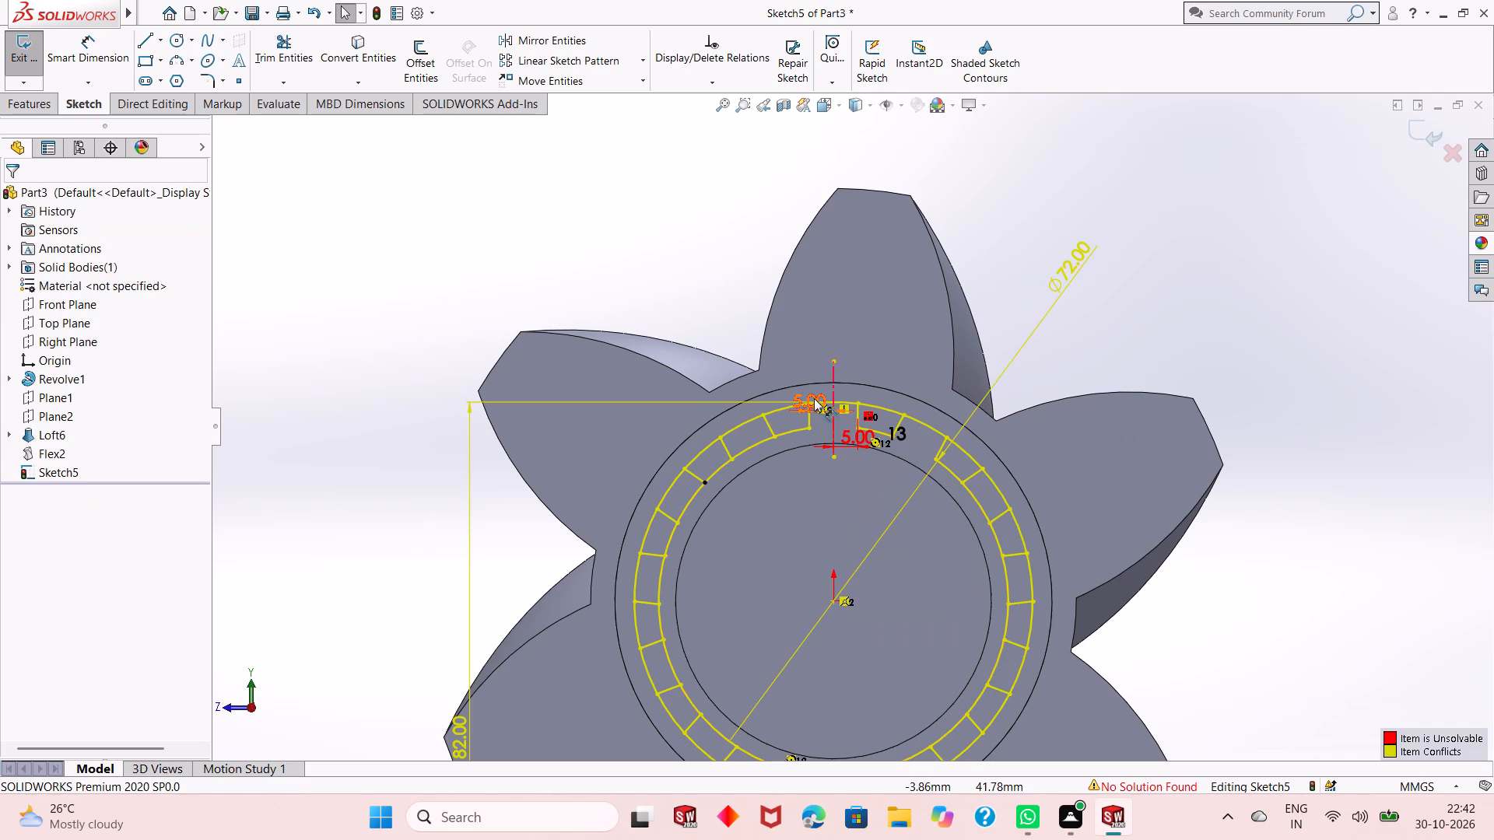
Delete the two 5 mm offset dimensions and the 72 mm diameter dimension from the ring sketch.
{"action": "right_click", "coordinate": [813, 397]}
{"action": "left_click", "coordinate": [899, 586]}
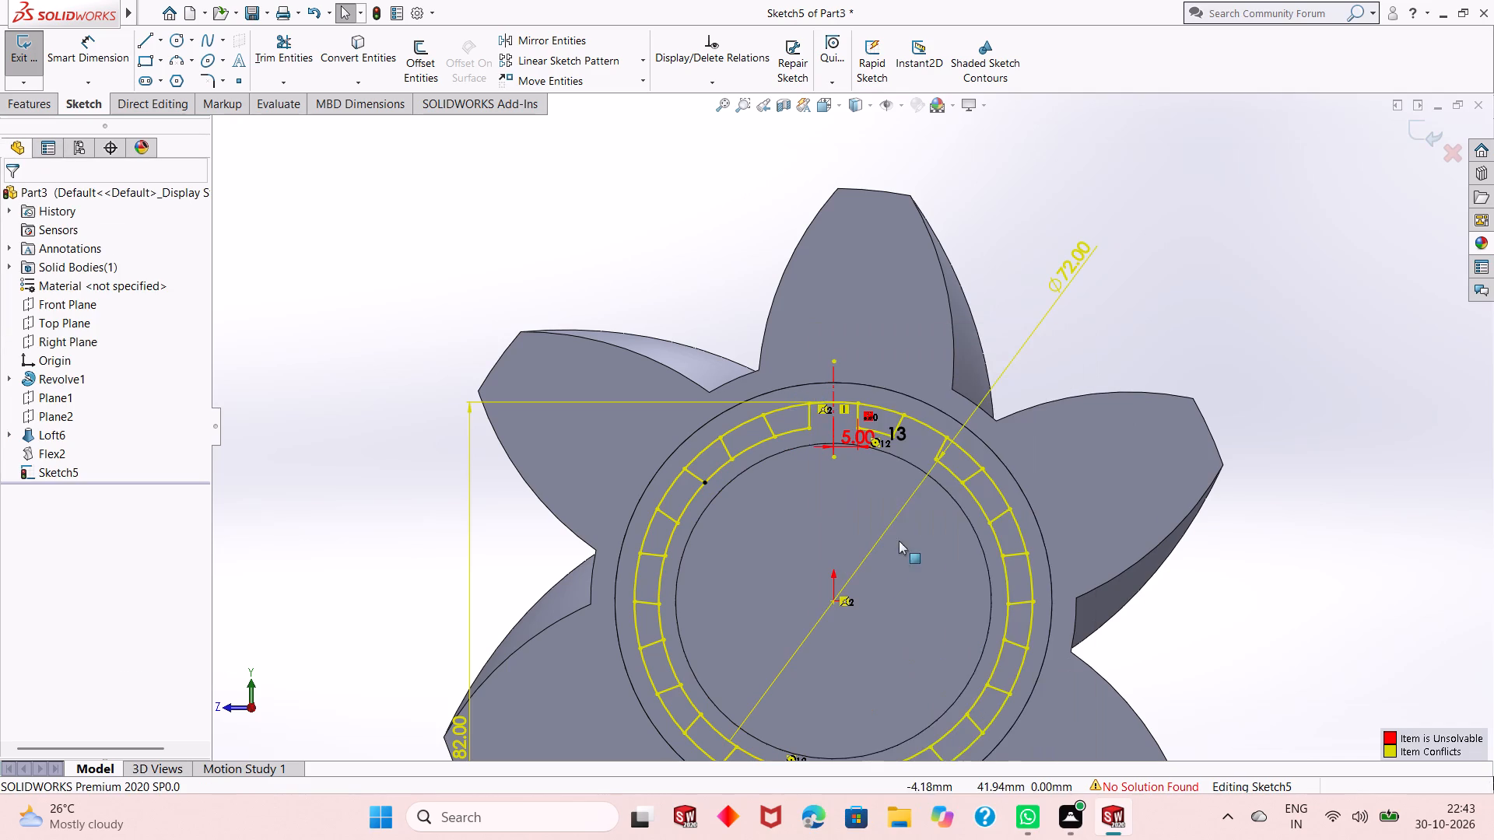
{"action": "right_click", "coordinate": [843, 430]}
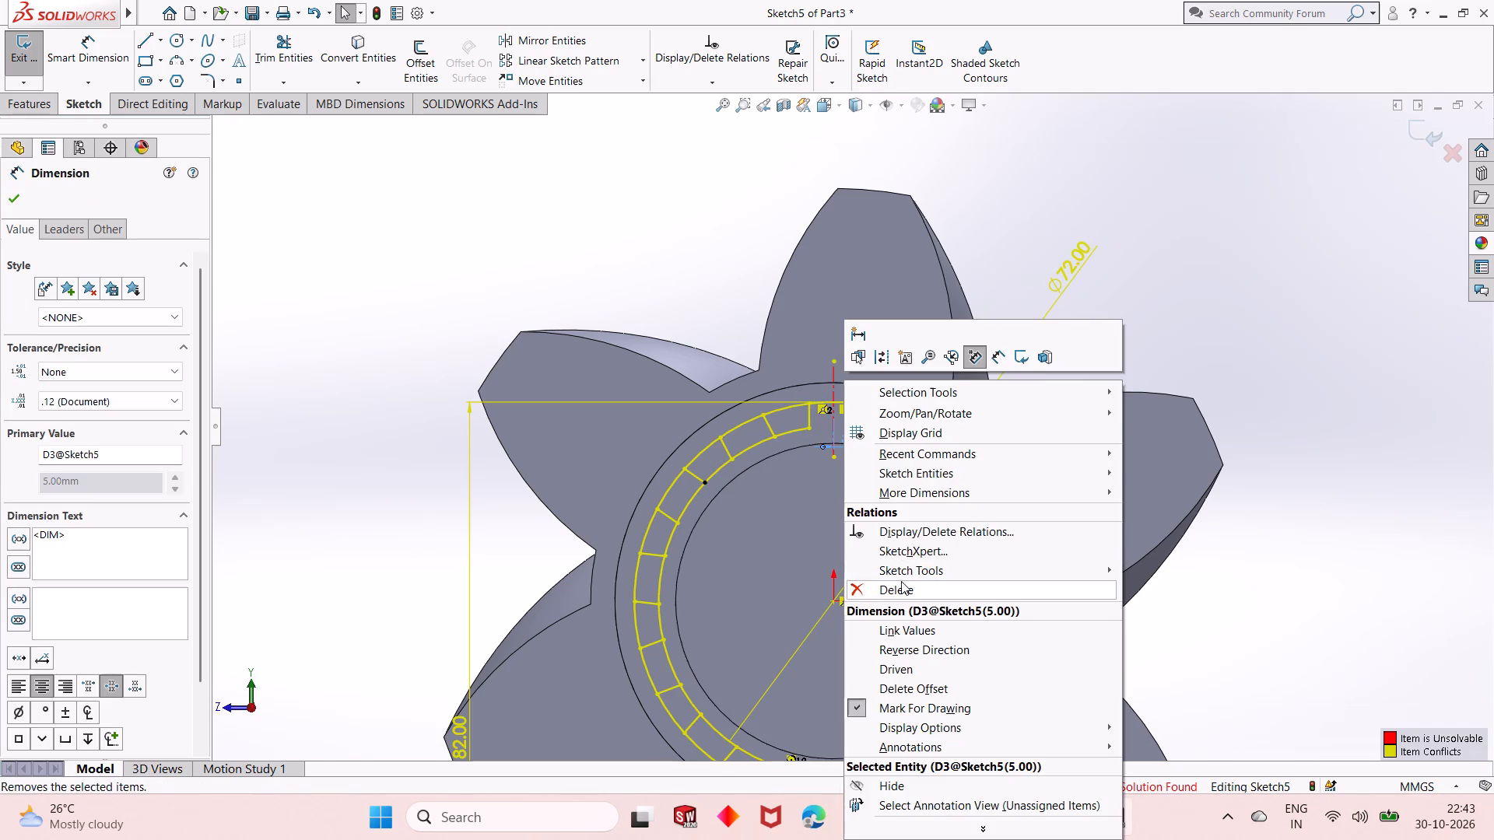
{"action": "left_click", "coordinate": [901, 582]}
{"action": "scroll", "coordinate": [847, 468], "scroll_direction": "down", "scroll_amount": 2}
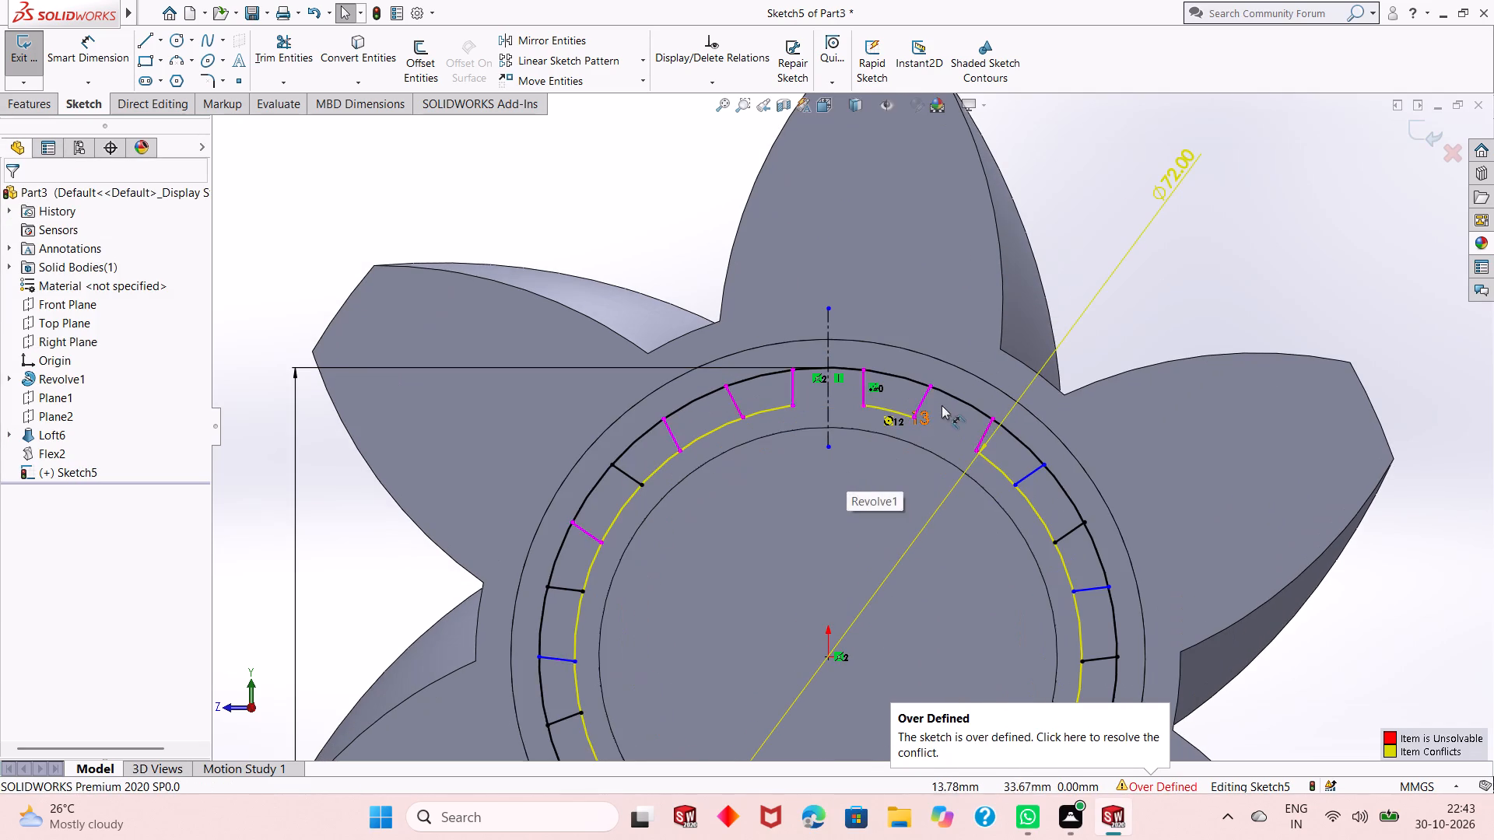
{"action": "scroll", "coordinate": [921, 425], "scroll_direction": "up", "scroll_amount": 3}
{"action": "right_click", "coordinate": [1027, 268]}
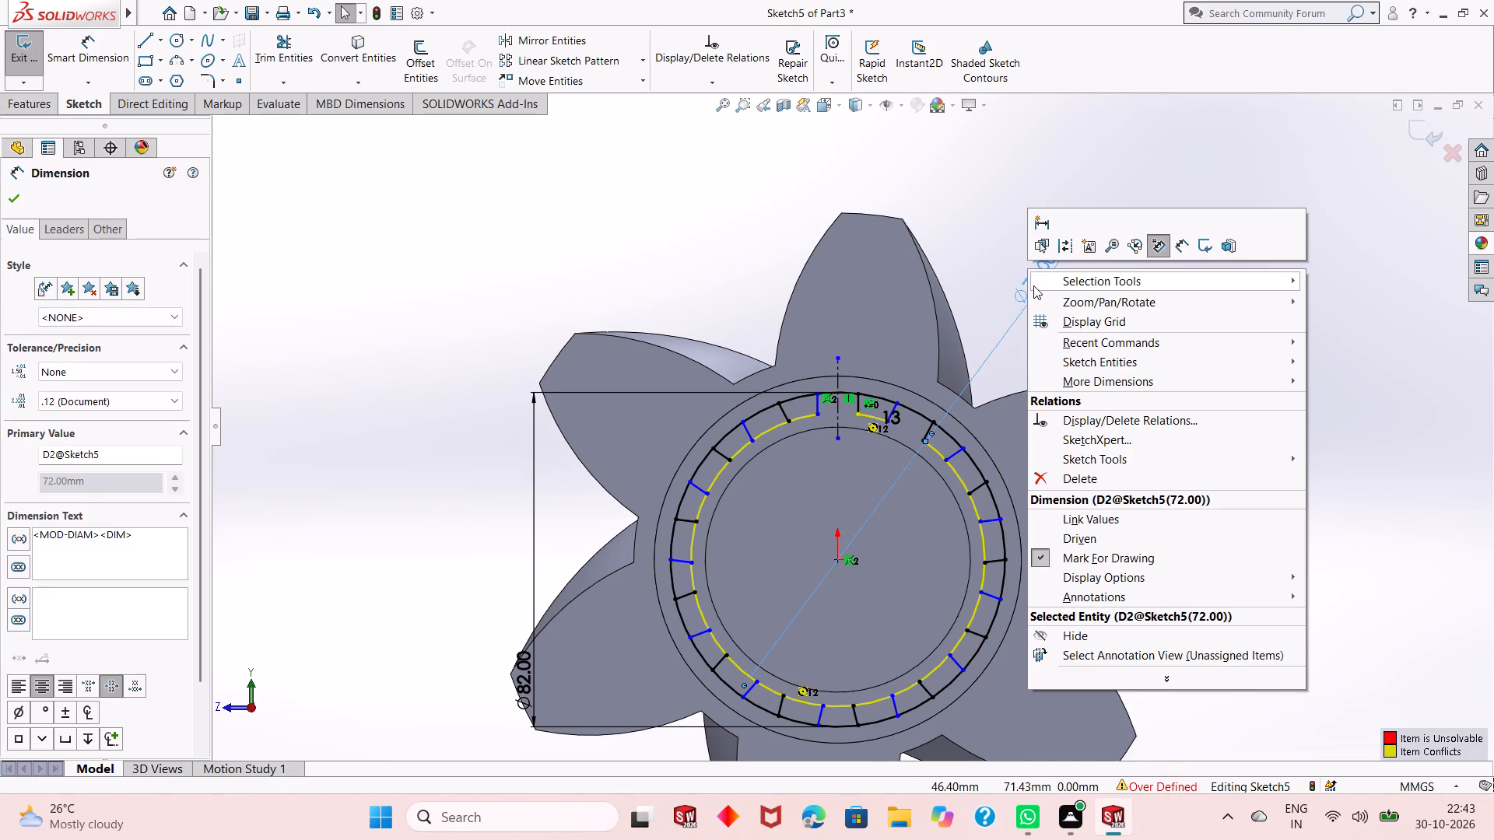
{"action": "left_click", "coordinate": [1063, 485]}
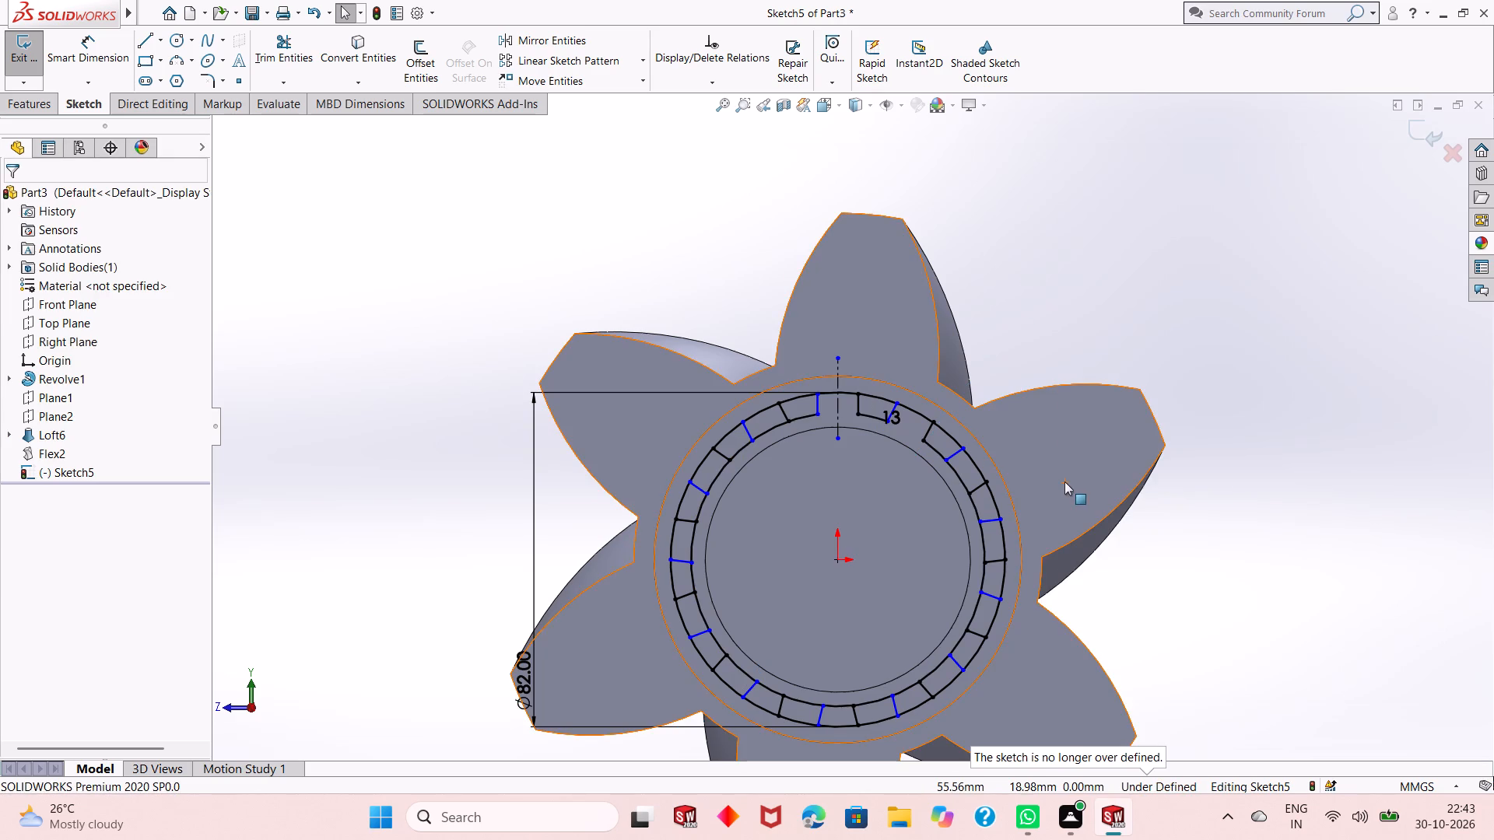
{"action": "scroll", "coordinate": [923, 444], "scroll_direction": "down", "scroll_amount": 2}
{"action": "right_click", "coordinate": [1070, 249]}
{"action": "left_click", "coordinate": [1020, 262]}
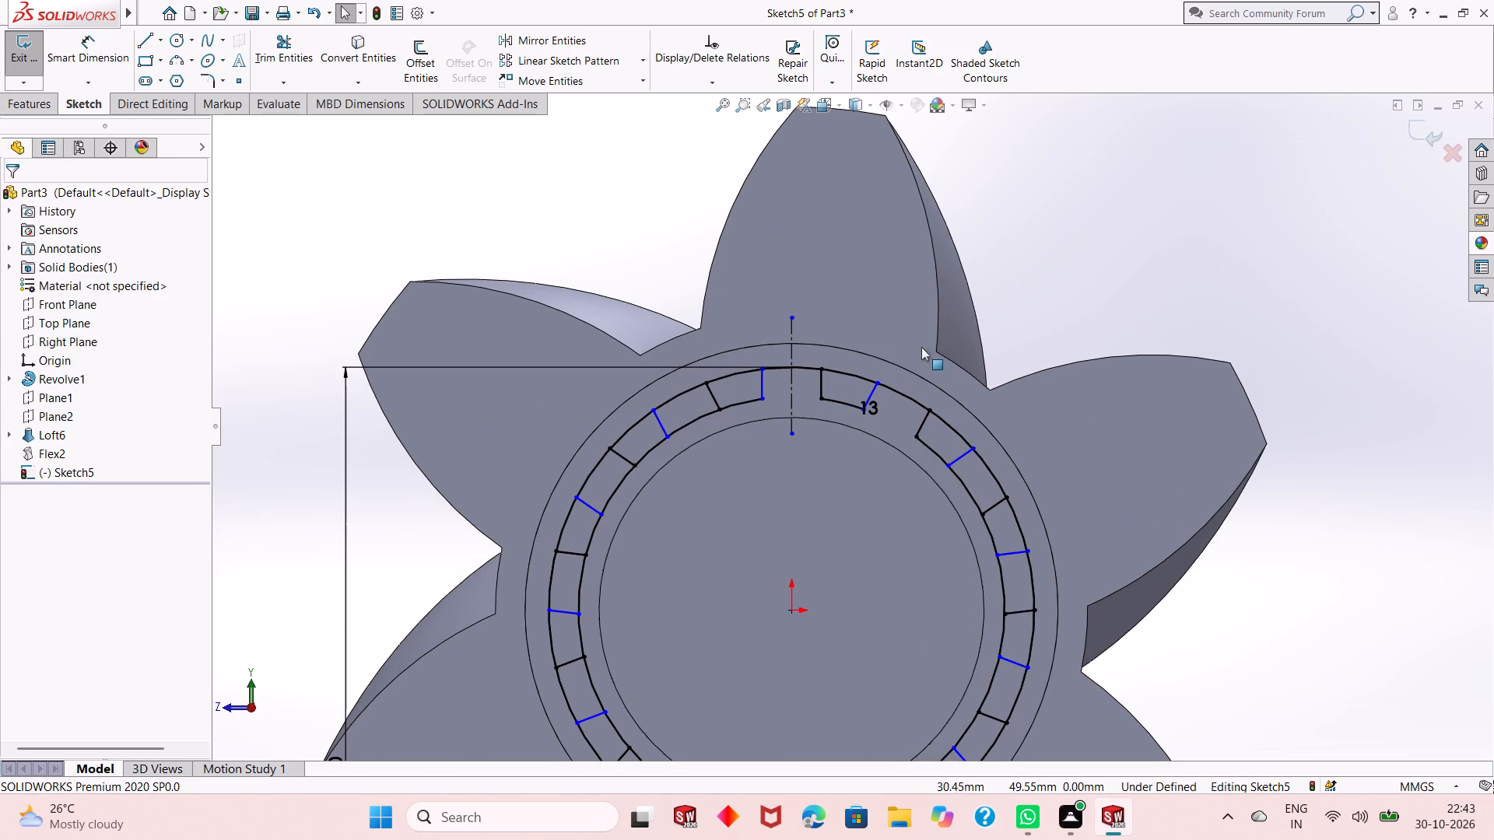
Add a Fix relation to the outer endpoint, on the 82 mm circle, of the first patterned line clockwise from the centerline pair.
{"action": "left_click", "coordinate": [874, 380]}
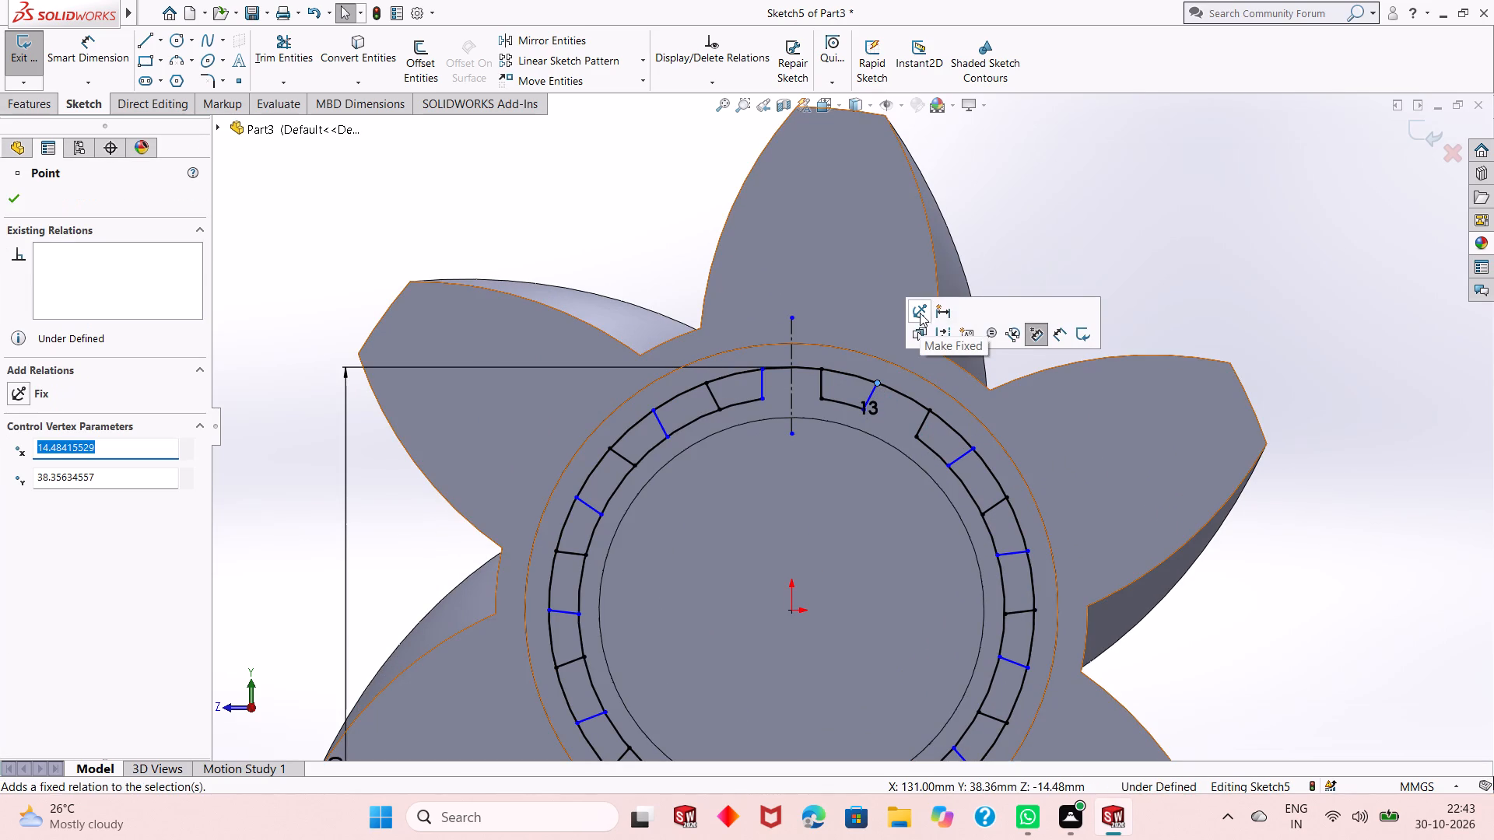
{"action": "left_click", "coordinate": [920, 311]}
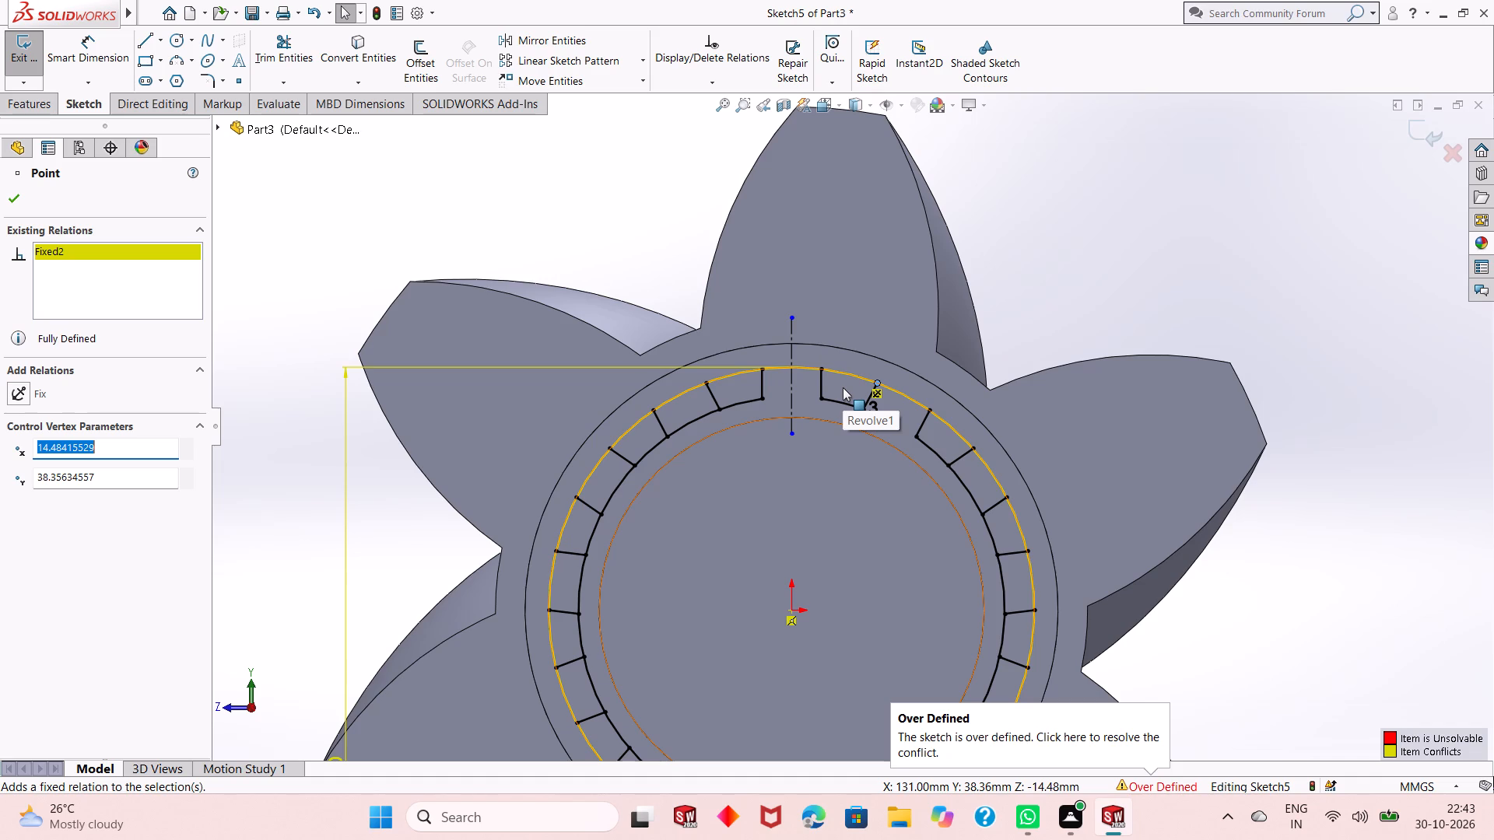
Delete the 82 mm diameter dimension from the ring sketch.
{"action": "scroll", "coordinate": [894, 583], "scroll_direction": "up", "scroll_amount": 1}
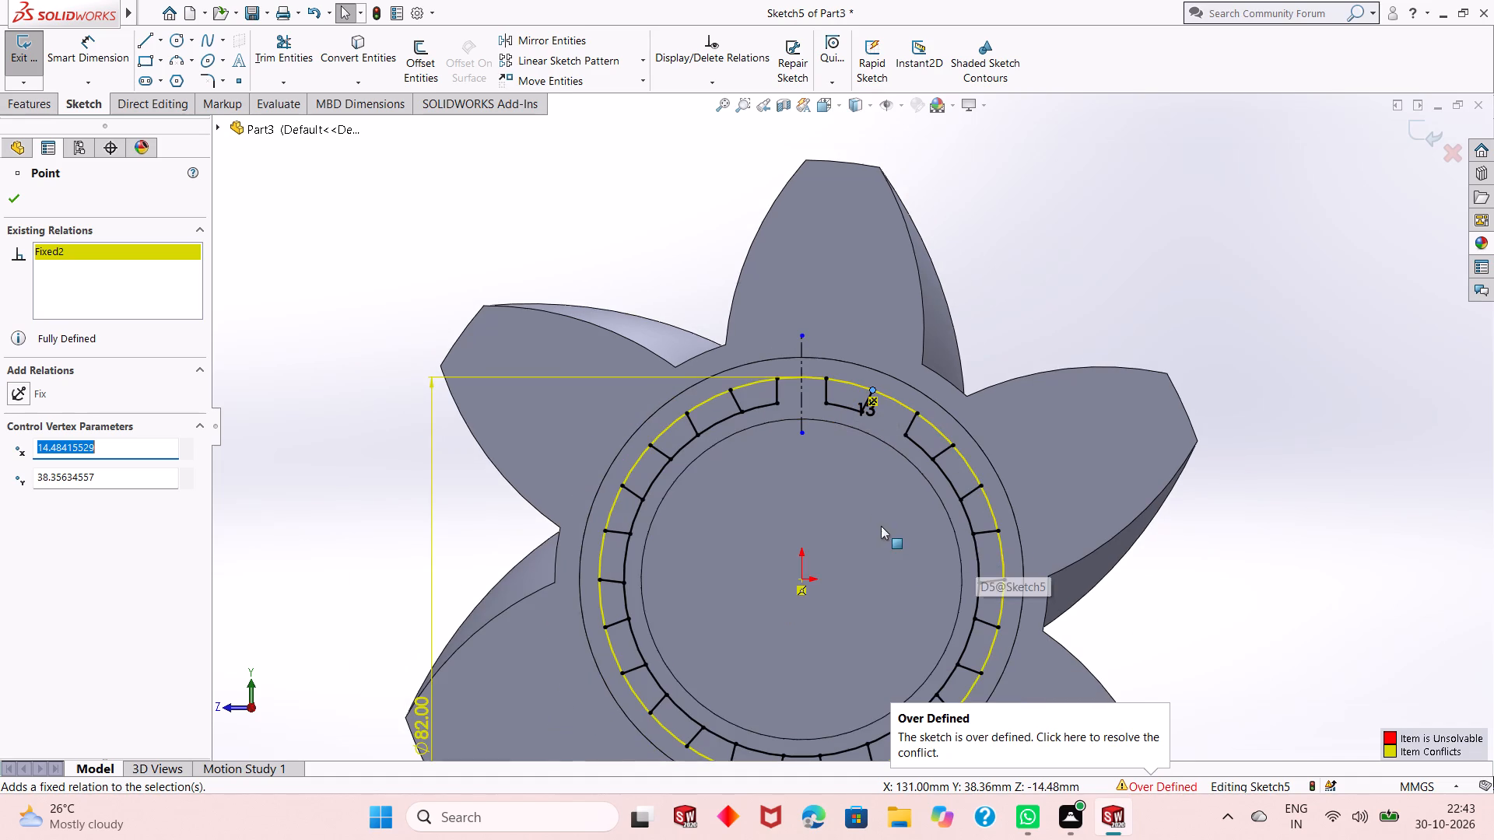
{"action": "scroll", "coordinate": [870, 513], "scroll_direction": "up", "scroll_amount": 2}
{"action": "right_click", "coordinate": [556, 630]}
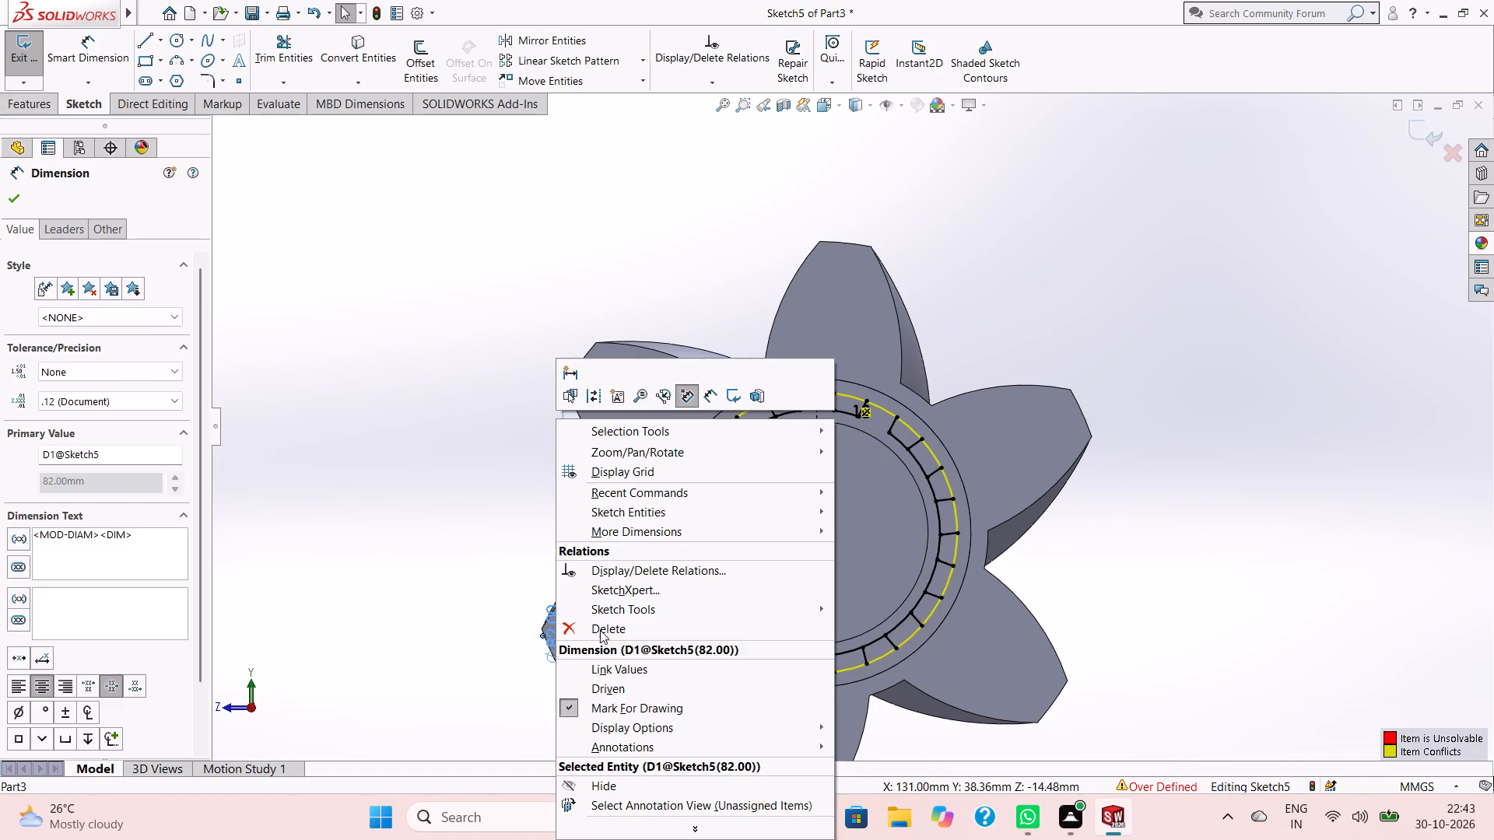
{"action": "left_click", "coordinate": [607, 630]}
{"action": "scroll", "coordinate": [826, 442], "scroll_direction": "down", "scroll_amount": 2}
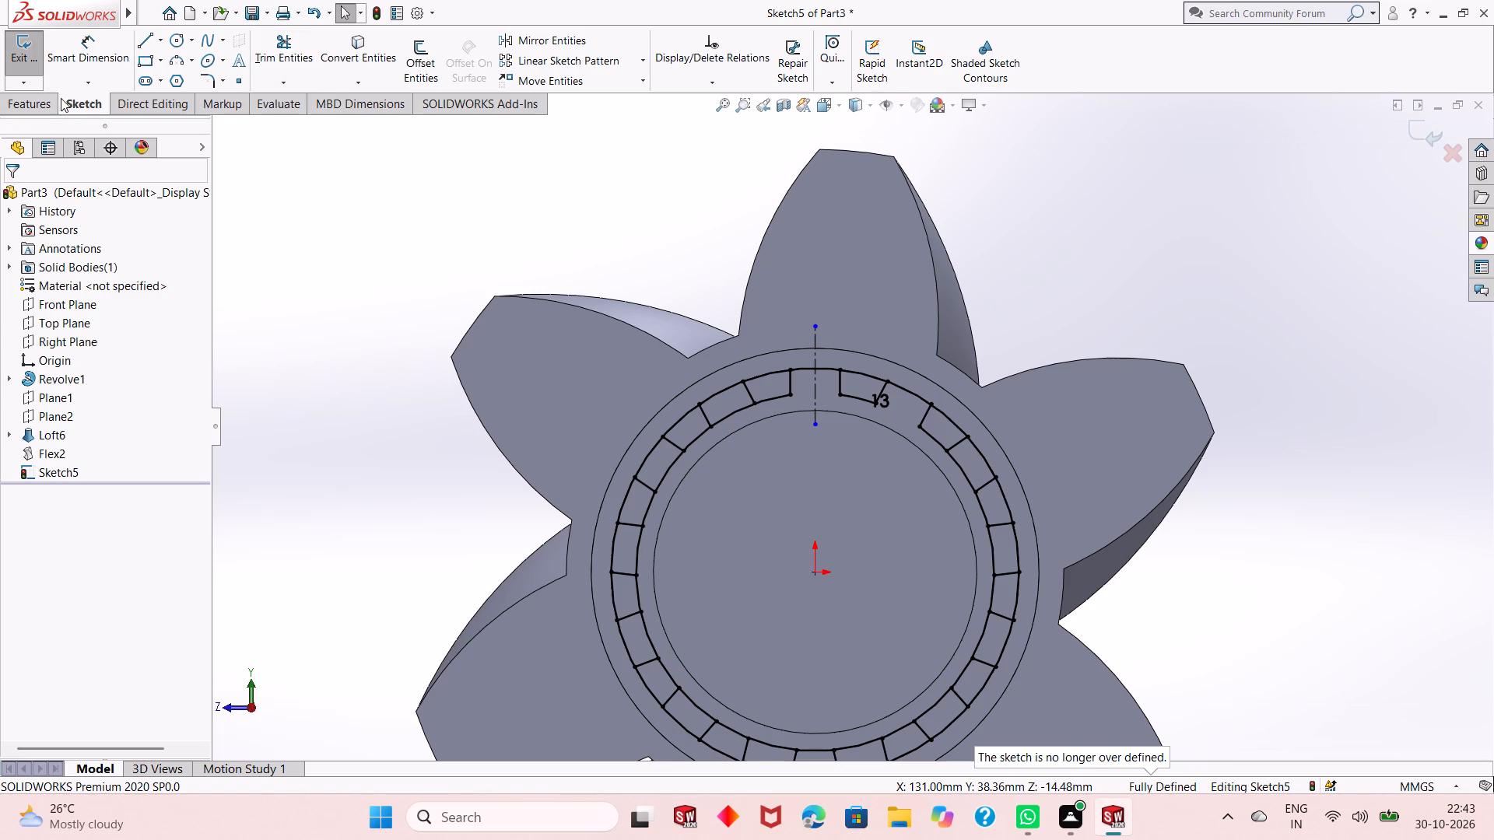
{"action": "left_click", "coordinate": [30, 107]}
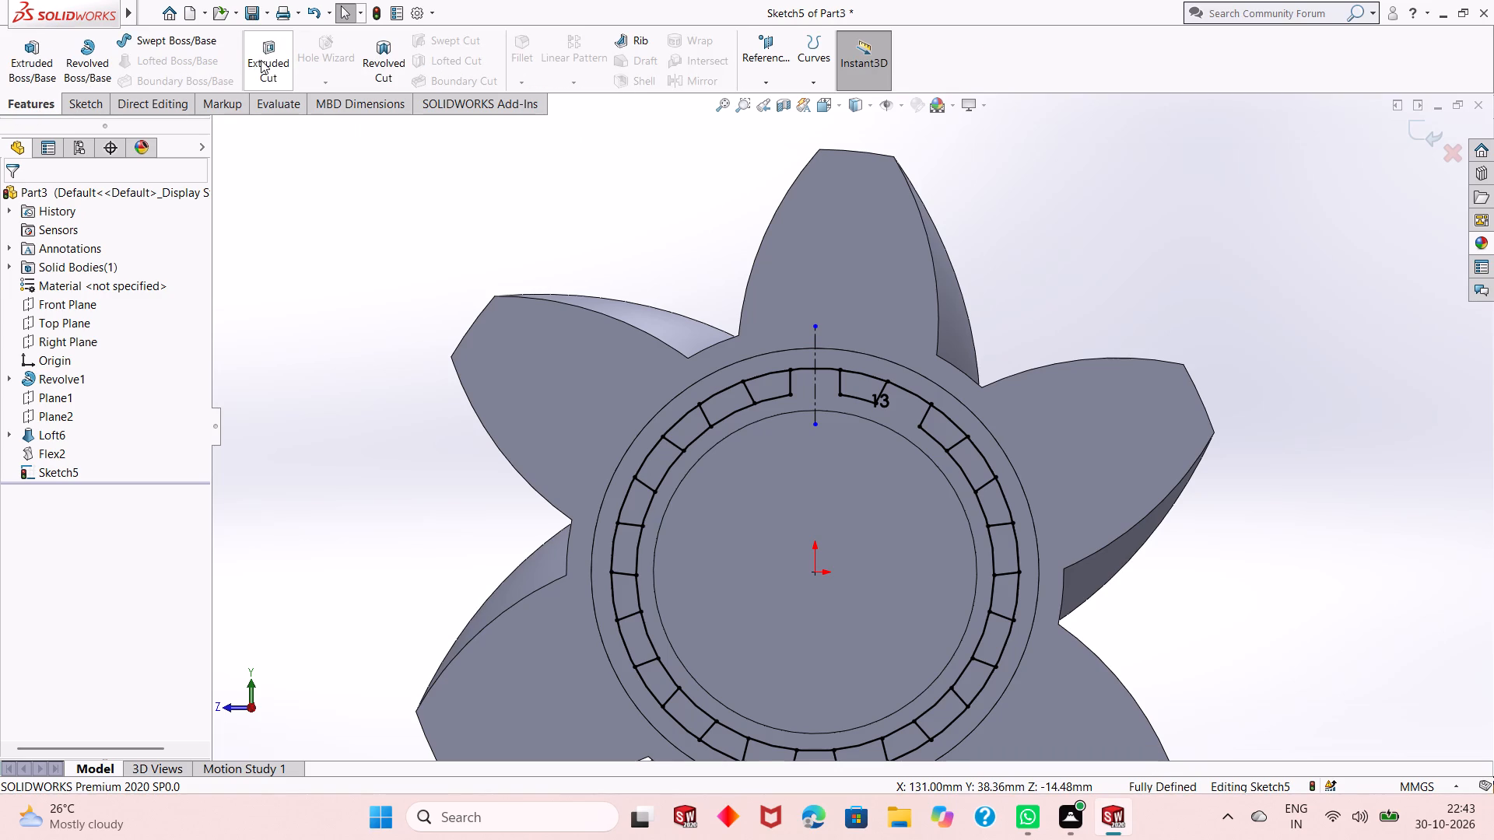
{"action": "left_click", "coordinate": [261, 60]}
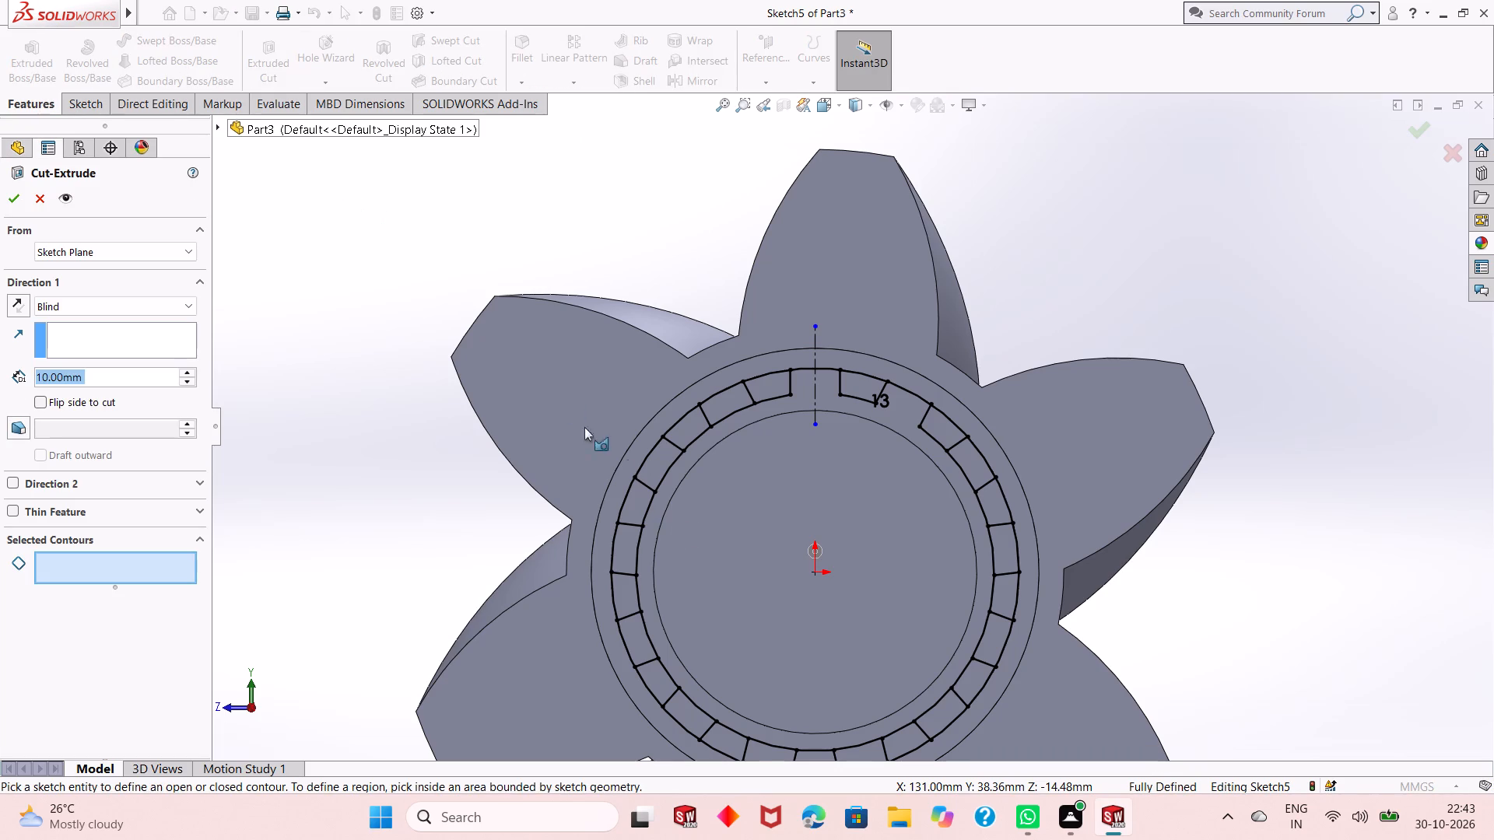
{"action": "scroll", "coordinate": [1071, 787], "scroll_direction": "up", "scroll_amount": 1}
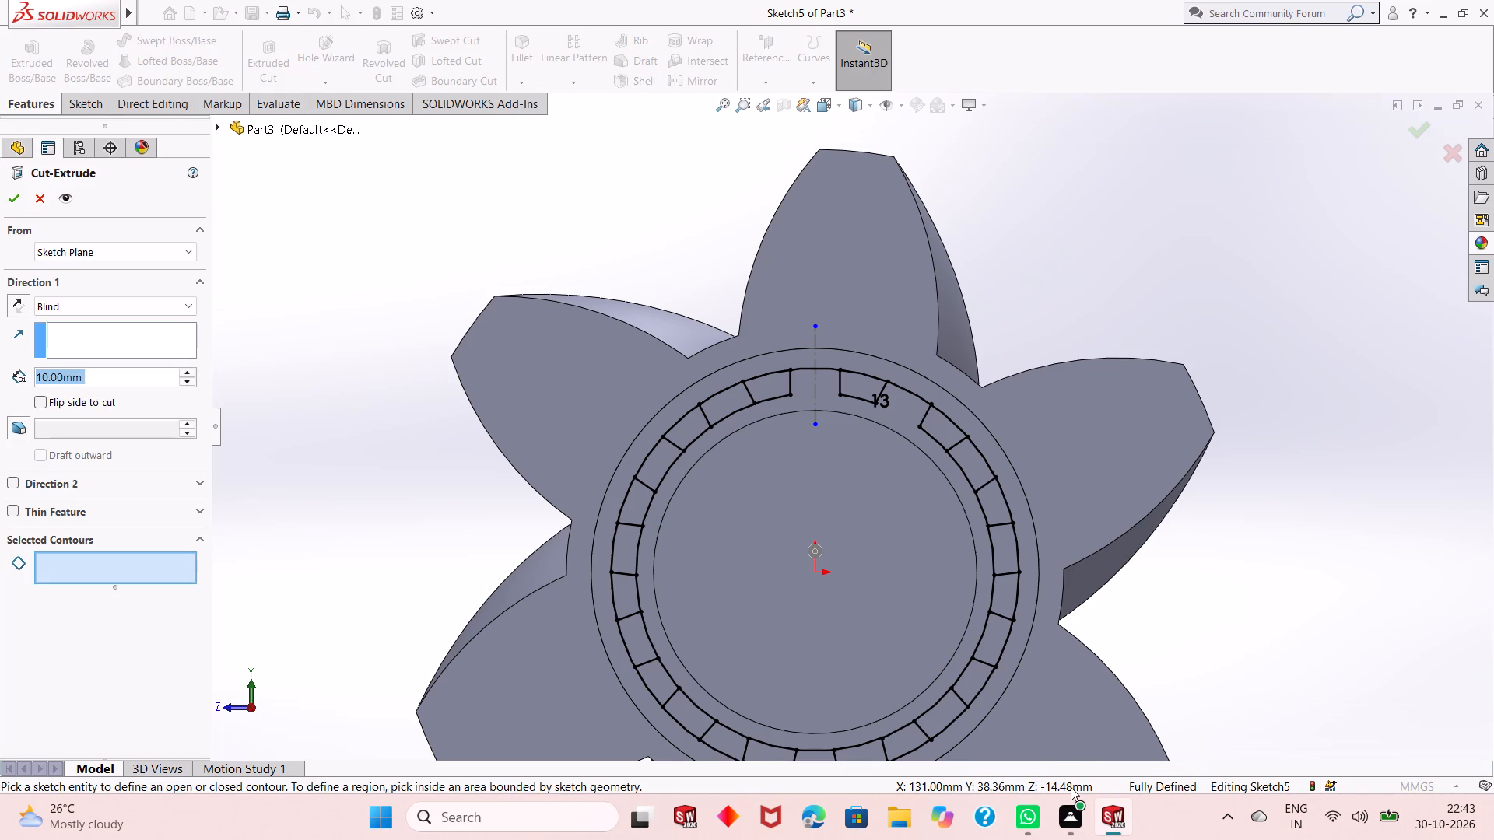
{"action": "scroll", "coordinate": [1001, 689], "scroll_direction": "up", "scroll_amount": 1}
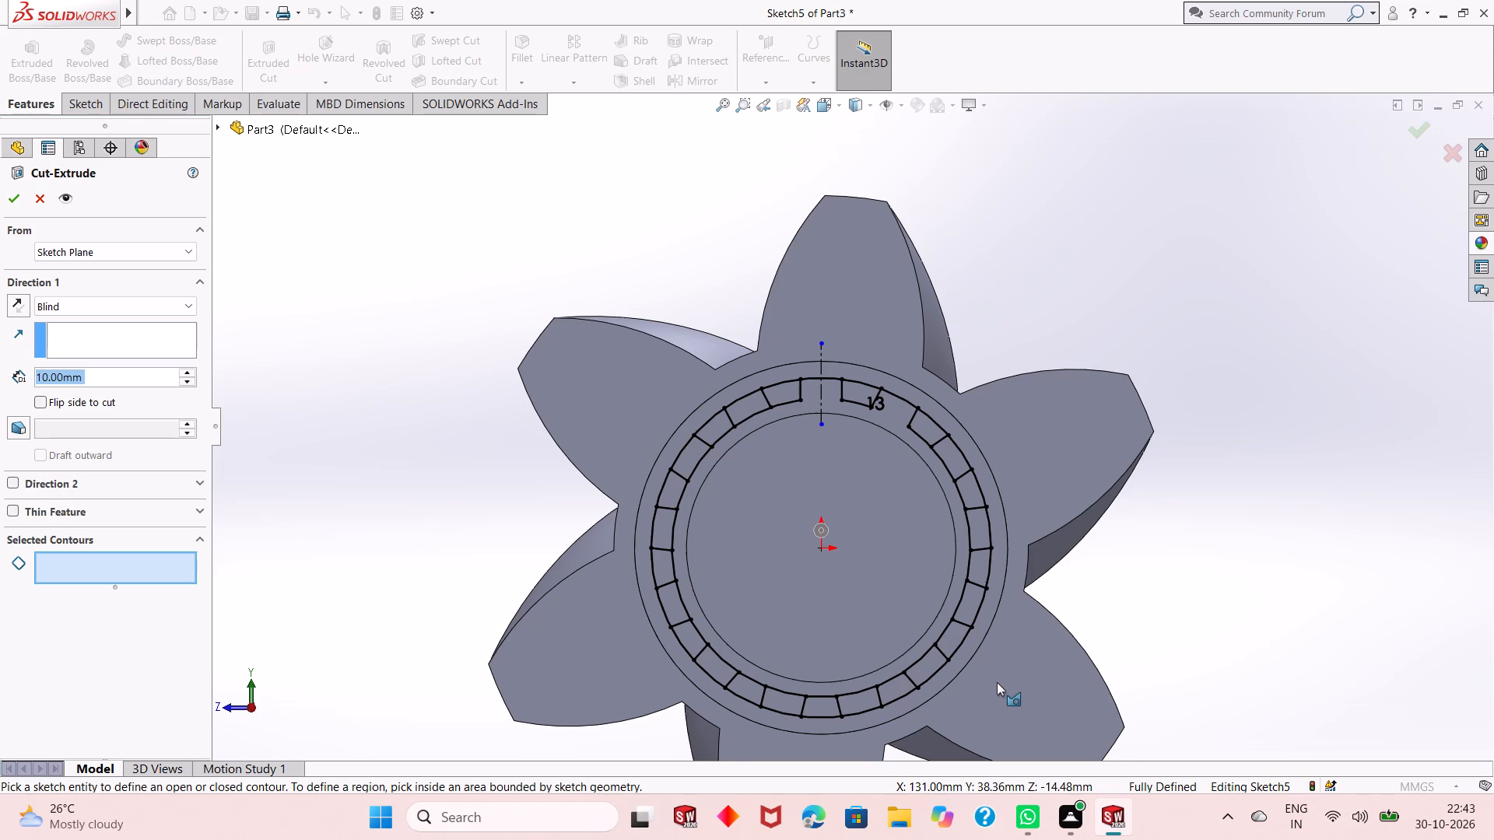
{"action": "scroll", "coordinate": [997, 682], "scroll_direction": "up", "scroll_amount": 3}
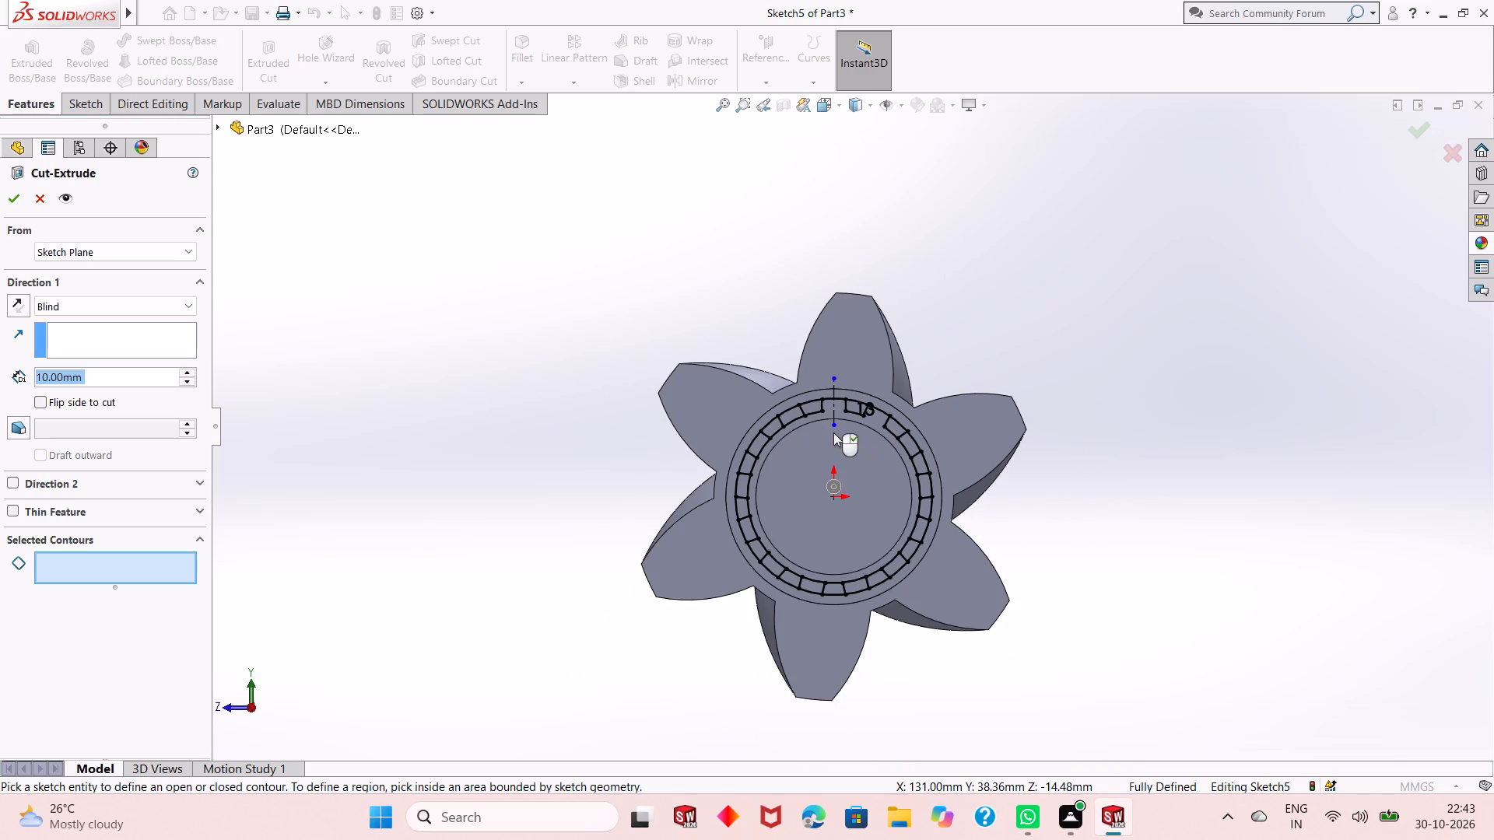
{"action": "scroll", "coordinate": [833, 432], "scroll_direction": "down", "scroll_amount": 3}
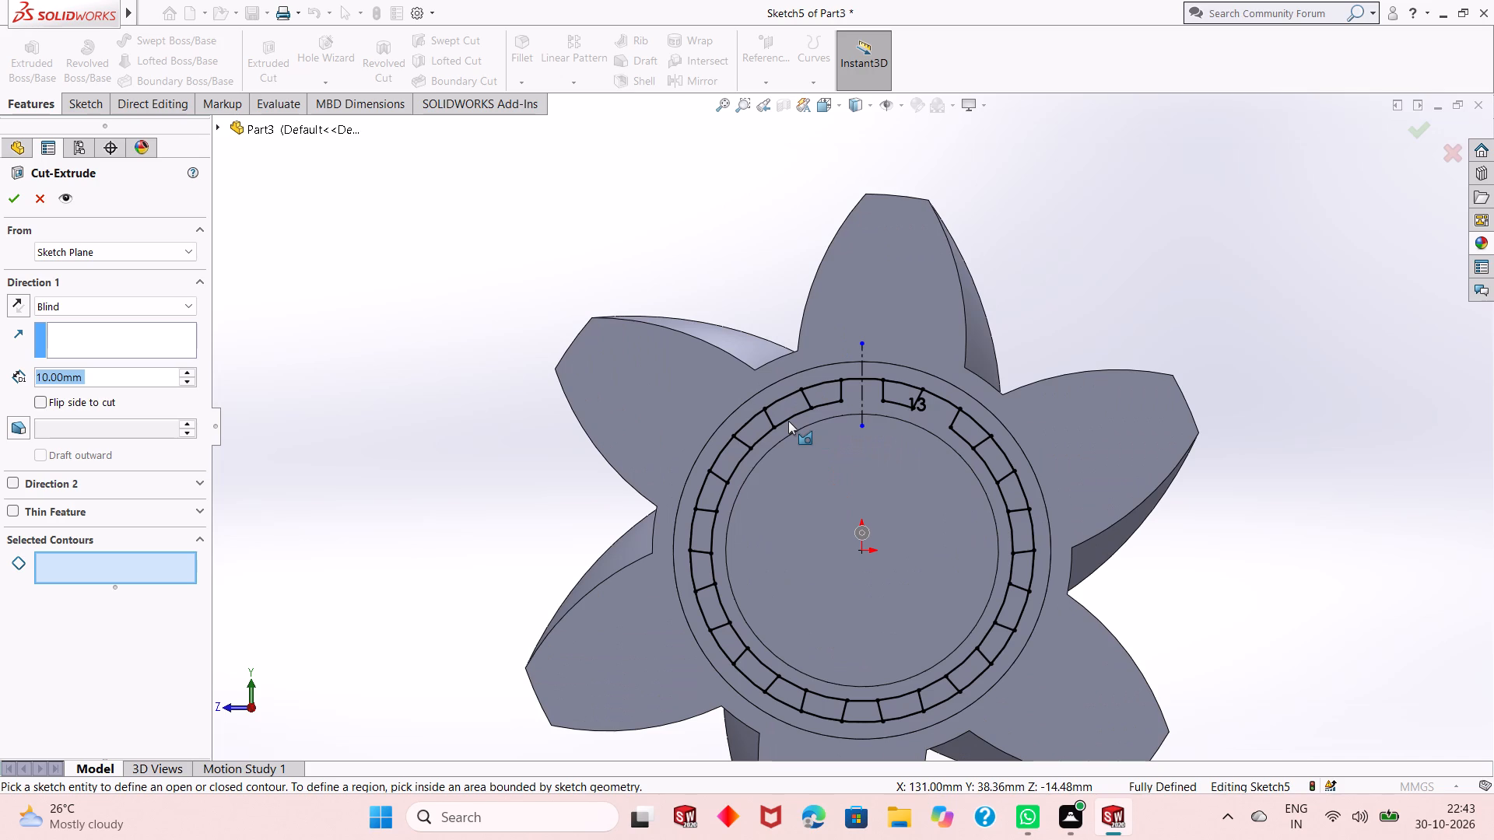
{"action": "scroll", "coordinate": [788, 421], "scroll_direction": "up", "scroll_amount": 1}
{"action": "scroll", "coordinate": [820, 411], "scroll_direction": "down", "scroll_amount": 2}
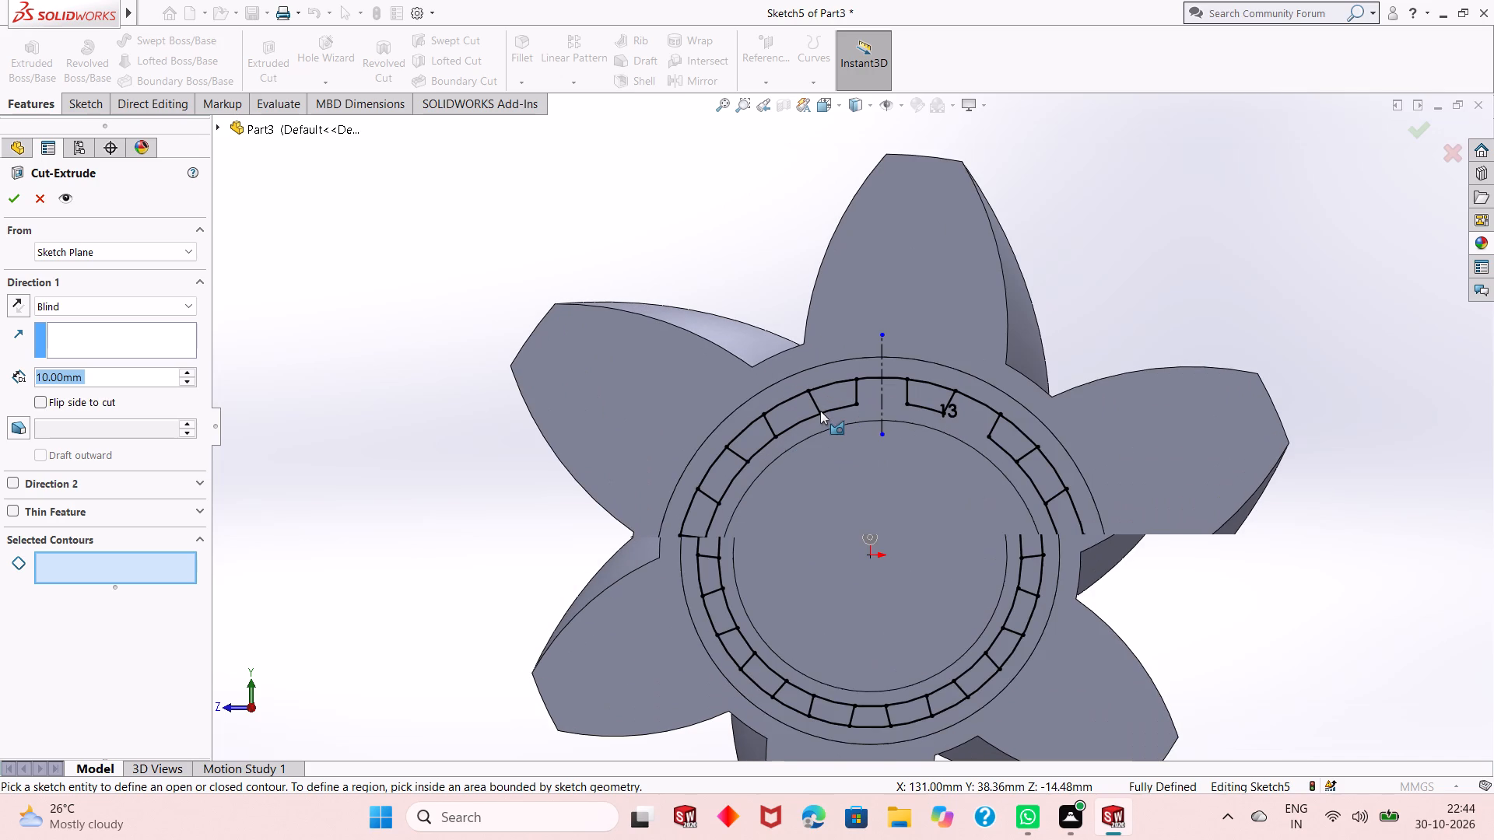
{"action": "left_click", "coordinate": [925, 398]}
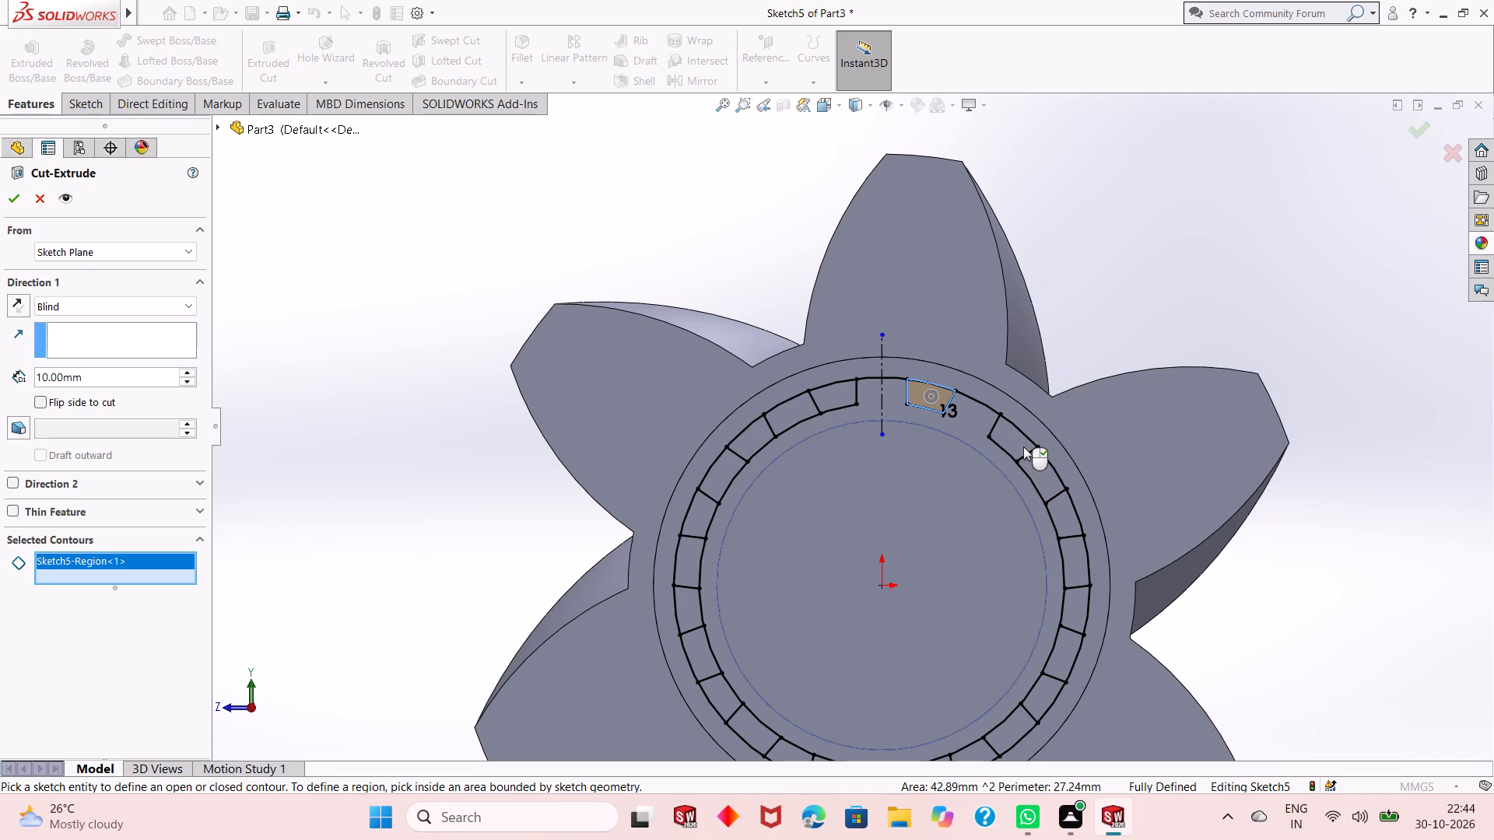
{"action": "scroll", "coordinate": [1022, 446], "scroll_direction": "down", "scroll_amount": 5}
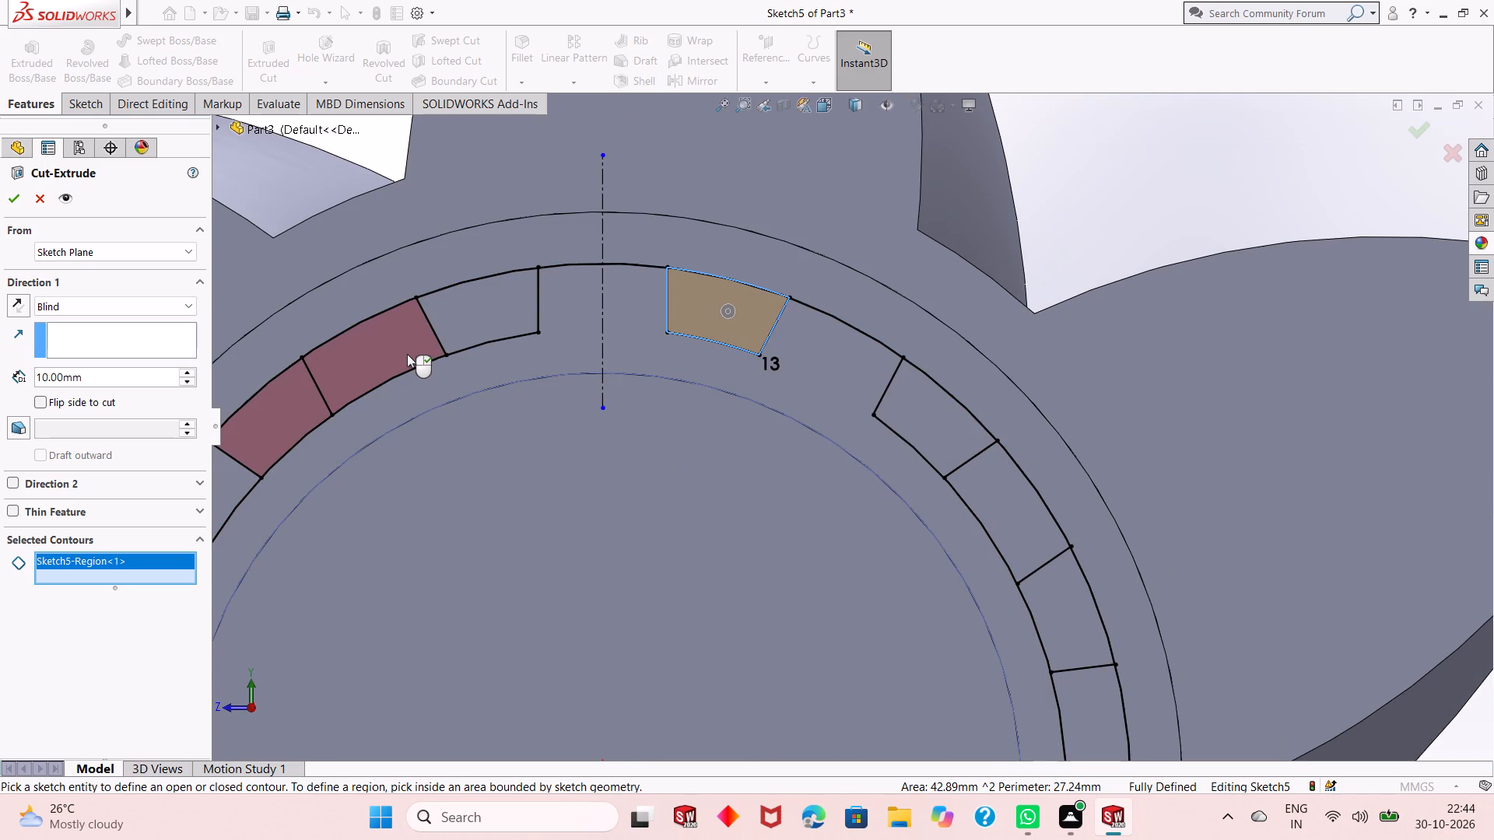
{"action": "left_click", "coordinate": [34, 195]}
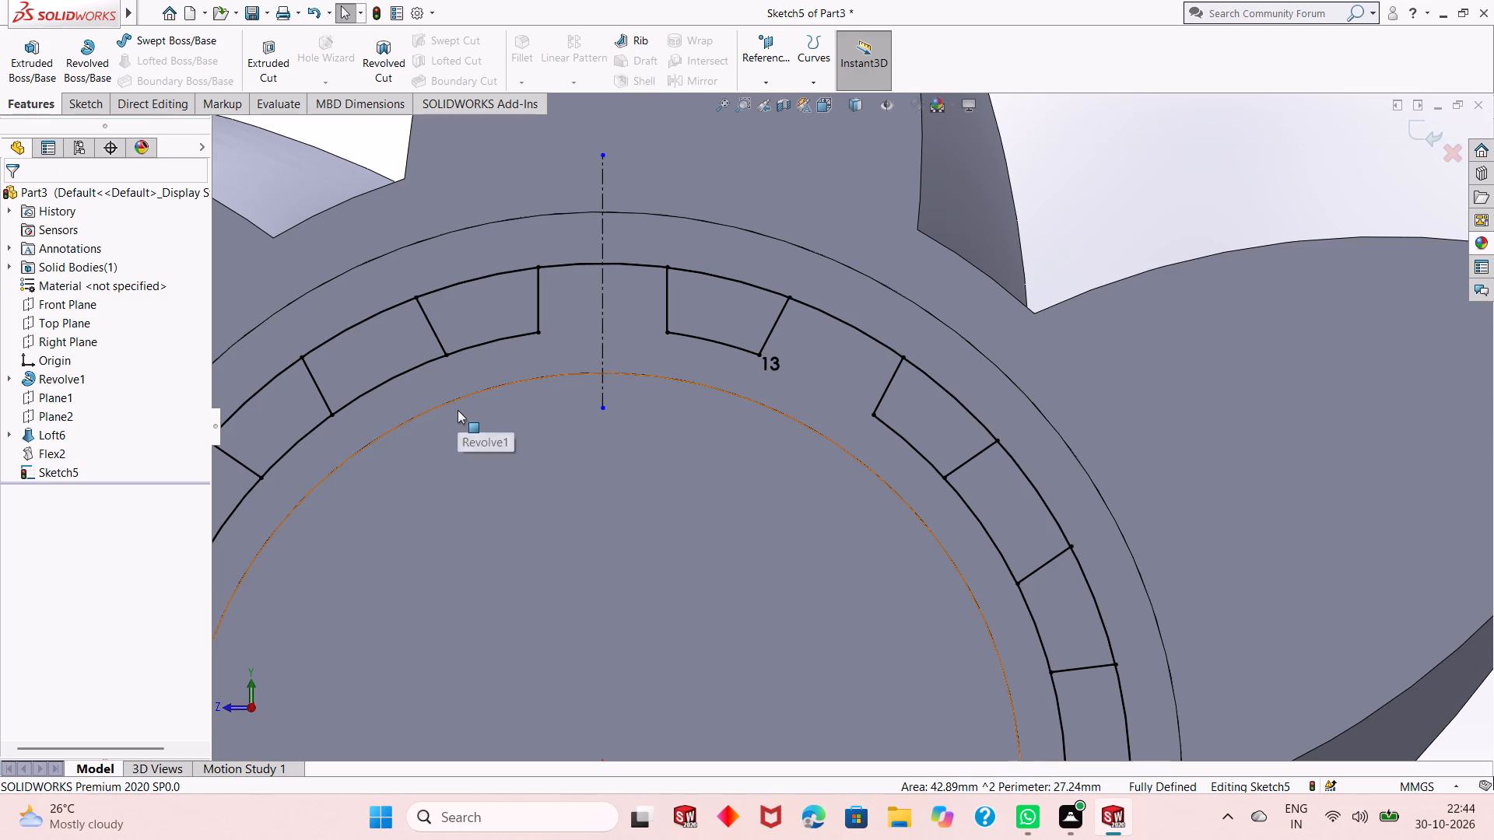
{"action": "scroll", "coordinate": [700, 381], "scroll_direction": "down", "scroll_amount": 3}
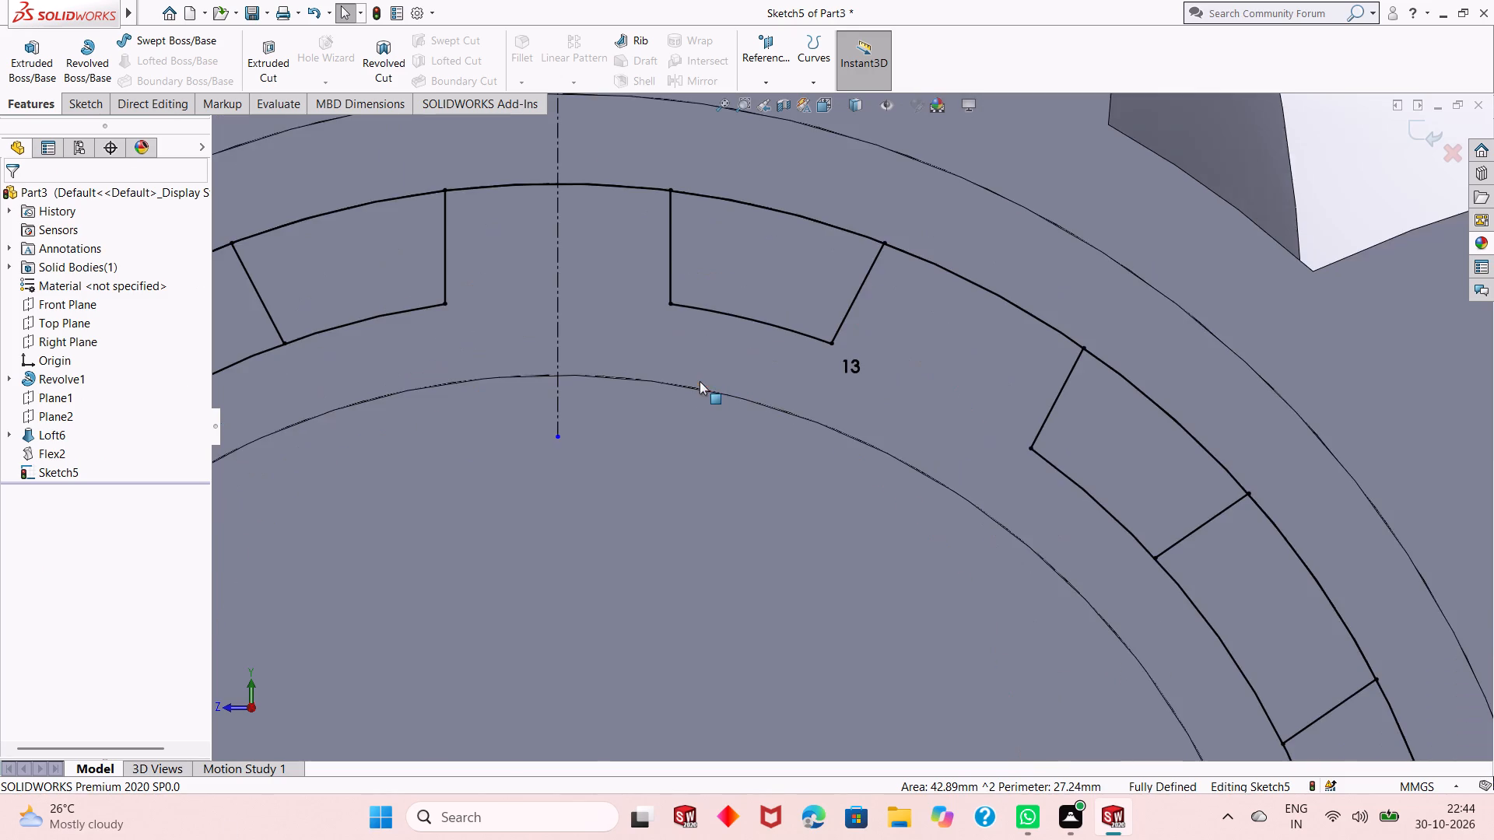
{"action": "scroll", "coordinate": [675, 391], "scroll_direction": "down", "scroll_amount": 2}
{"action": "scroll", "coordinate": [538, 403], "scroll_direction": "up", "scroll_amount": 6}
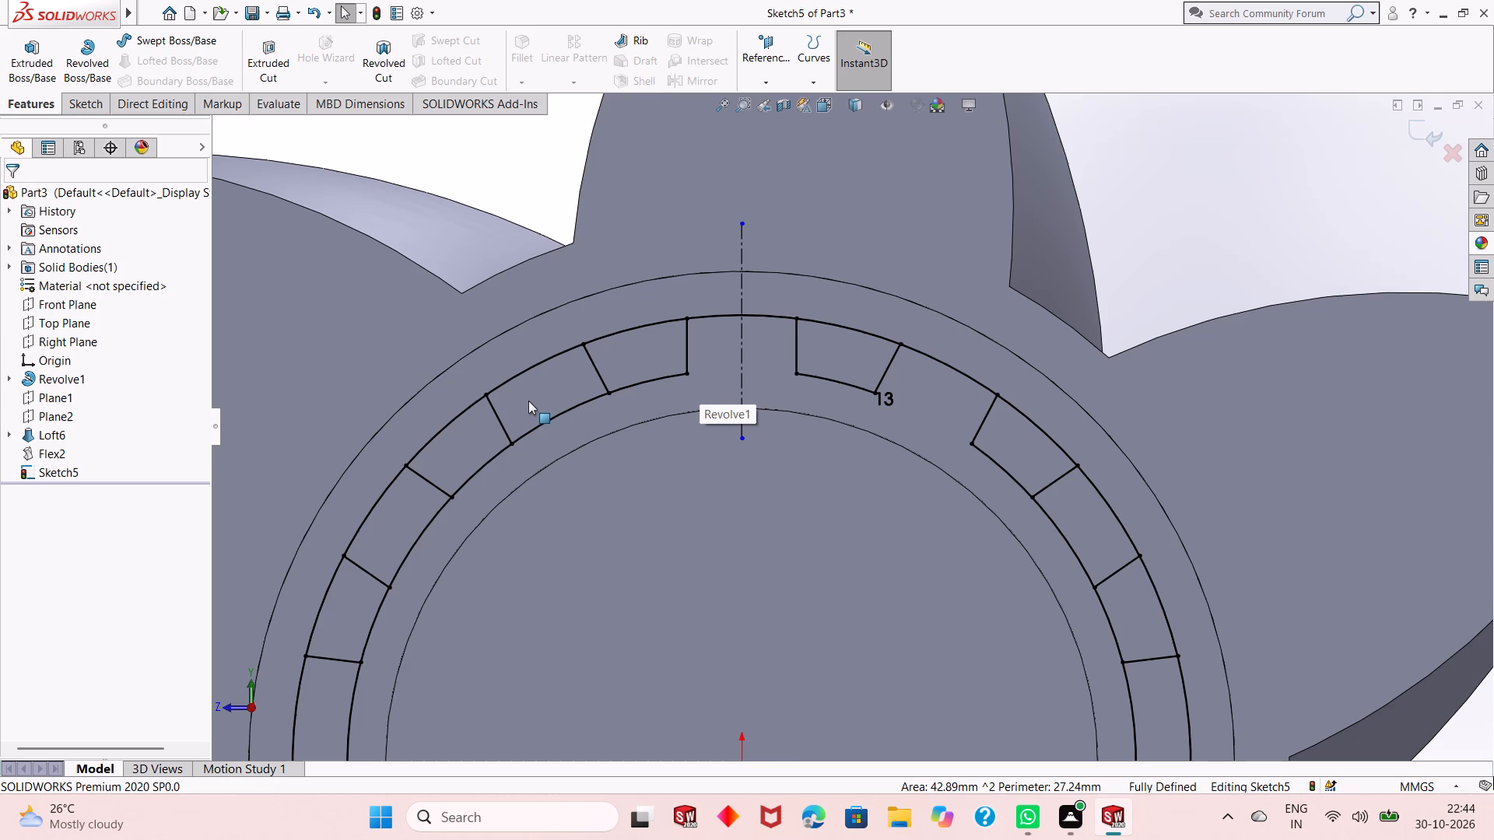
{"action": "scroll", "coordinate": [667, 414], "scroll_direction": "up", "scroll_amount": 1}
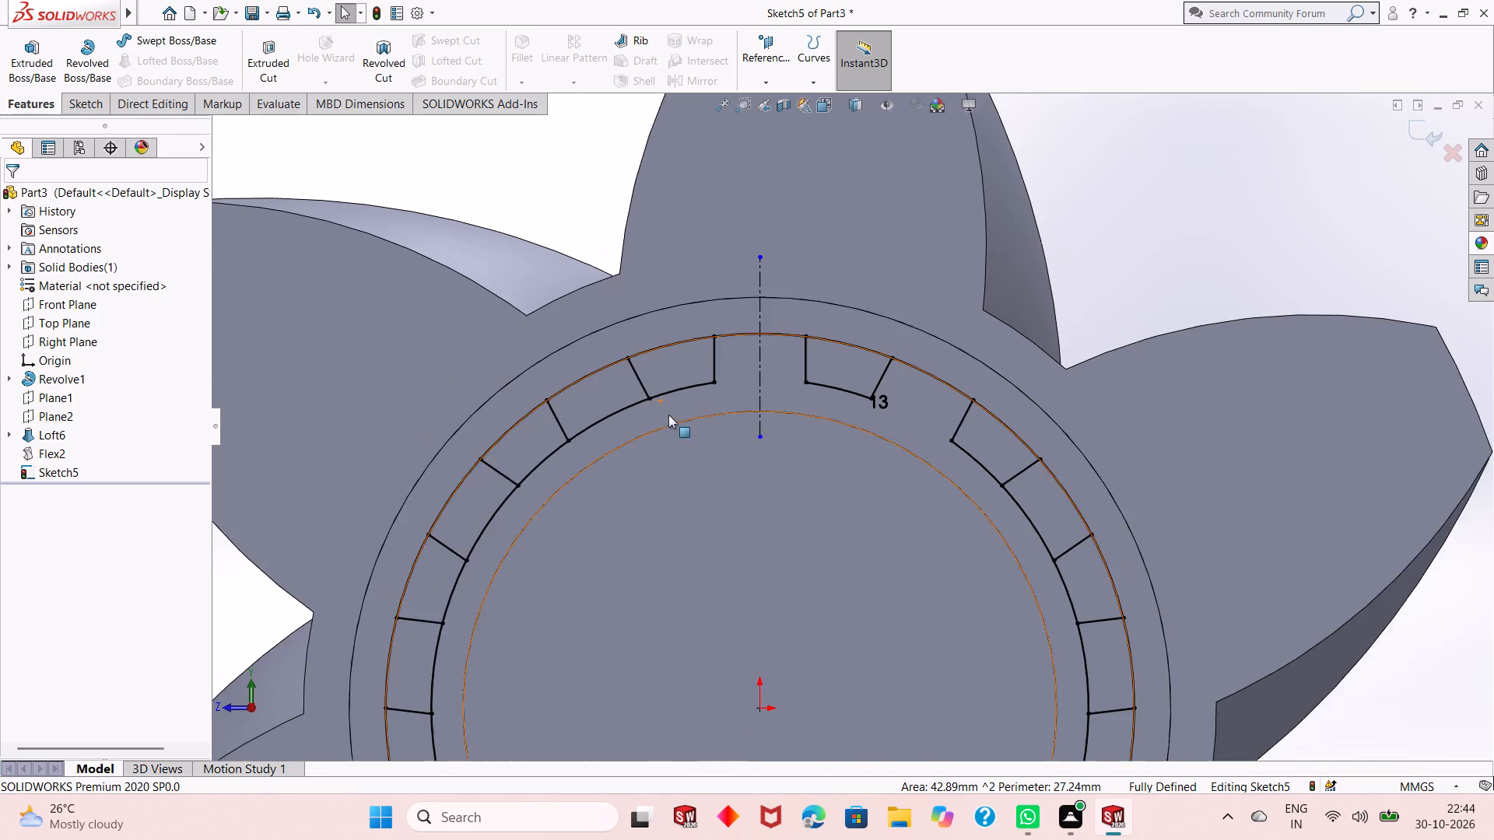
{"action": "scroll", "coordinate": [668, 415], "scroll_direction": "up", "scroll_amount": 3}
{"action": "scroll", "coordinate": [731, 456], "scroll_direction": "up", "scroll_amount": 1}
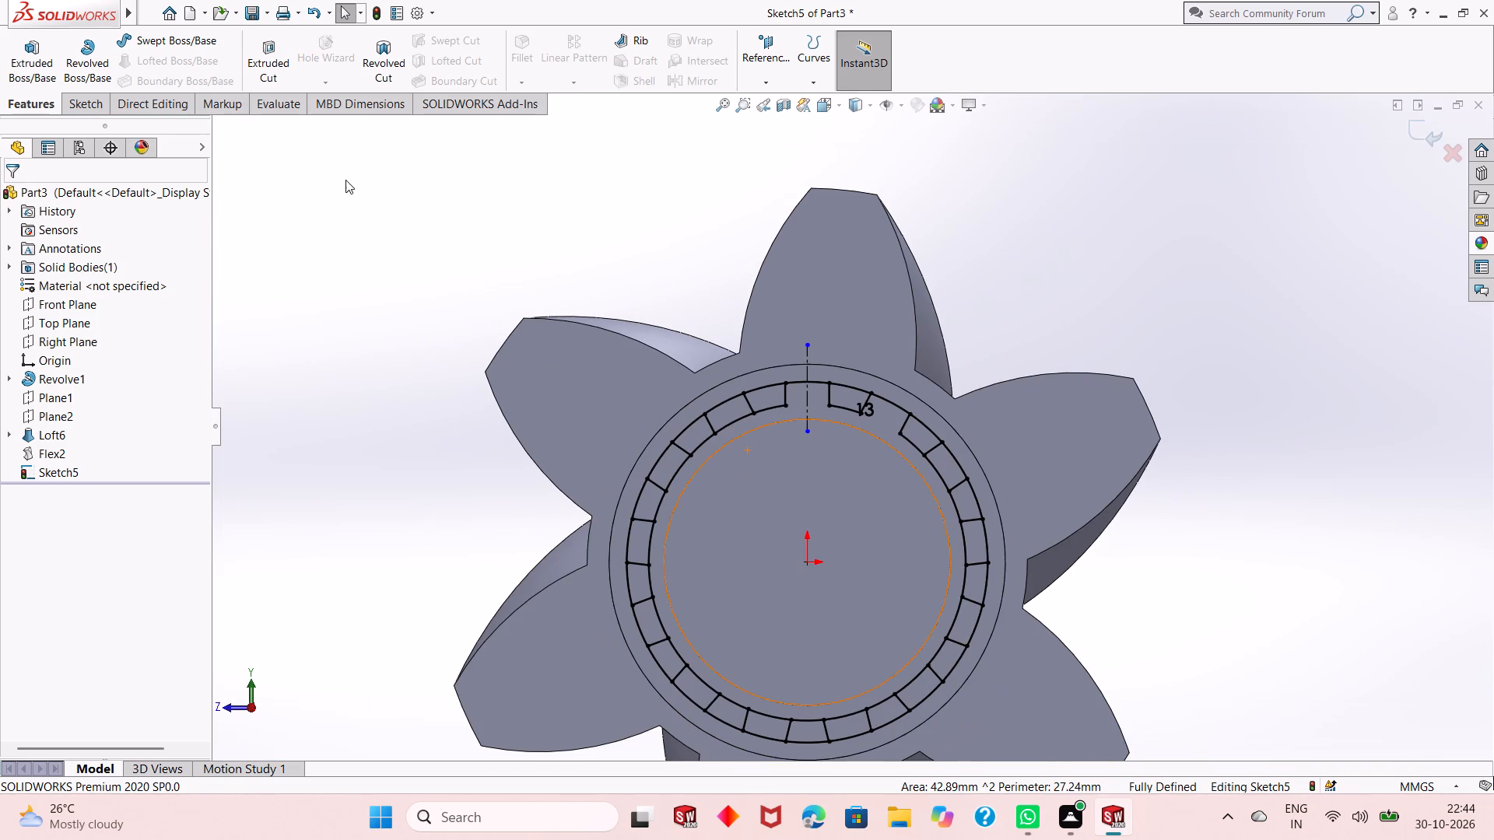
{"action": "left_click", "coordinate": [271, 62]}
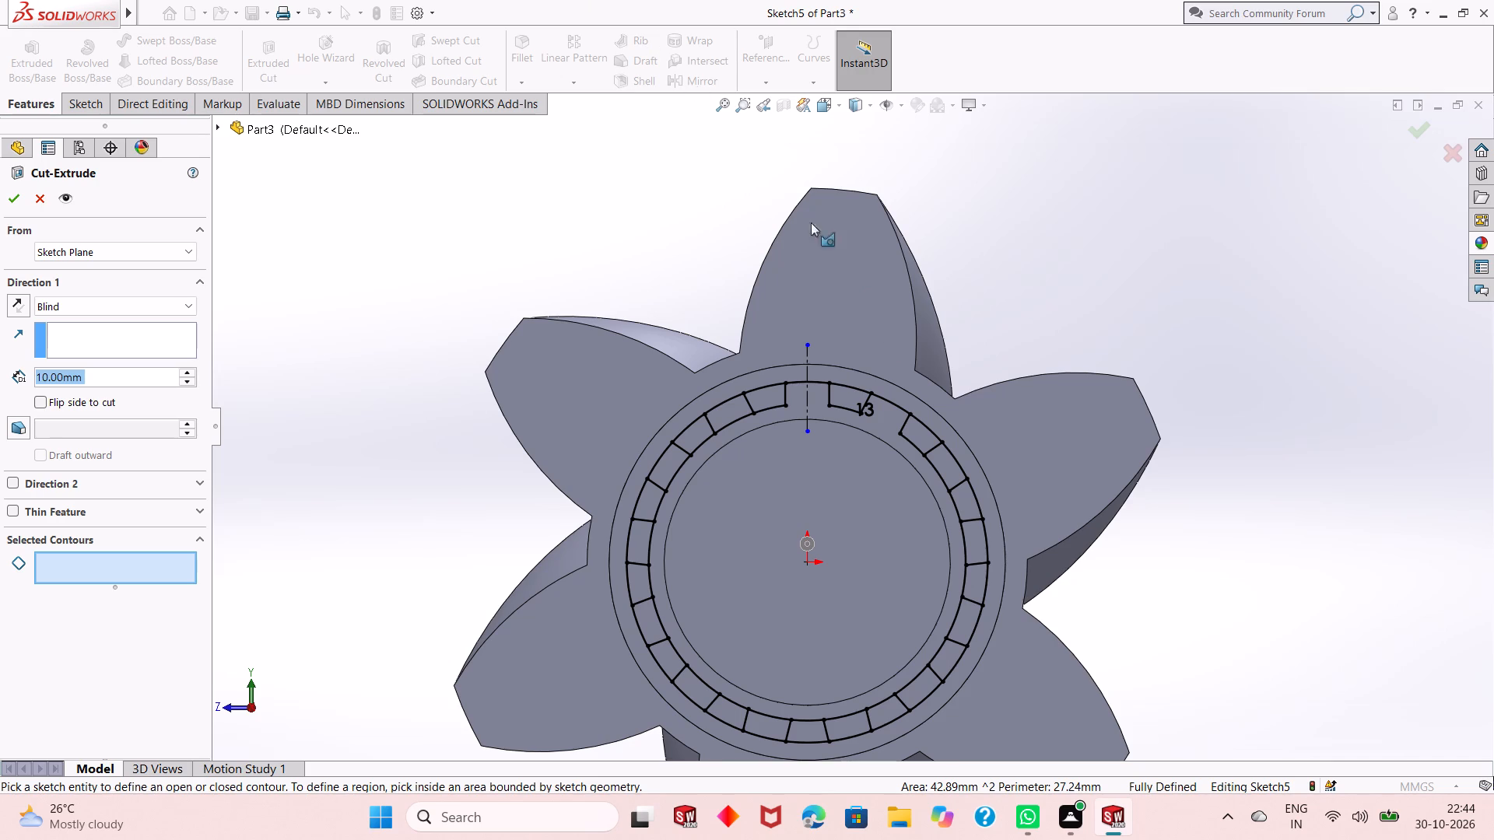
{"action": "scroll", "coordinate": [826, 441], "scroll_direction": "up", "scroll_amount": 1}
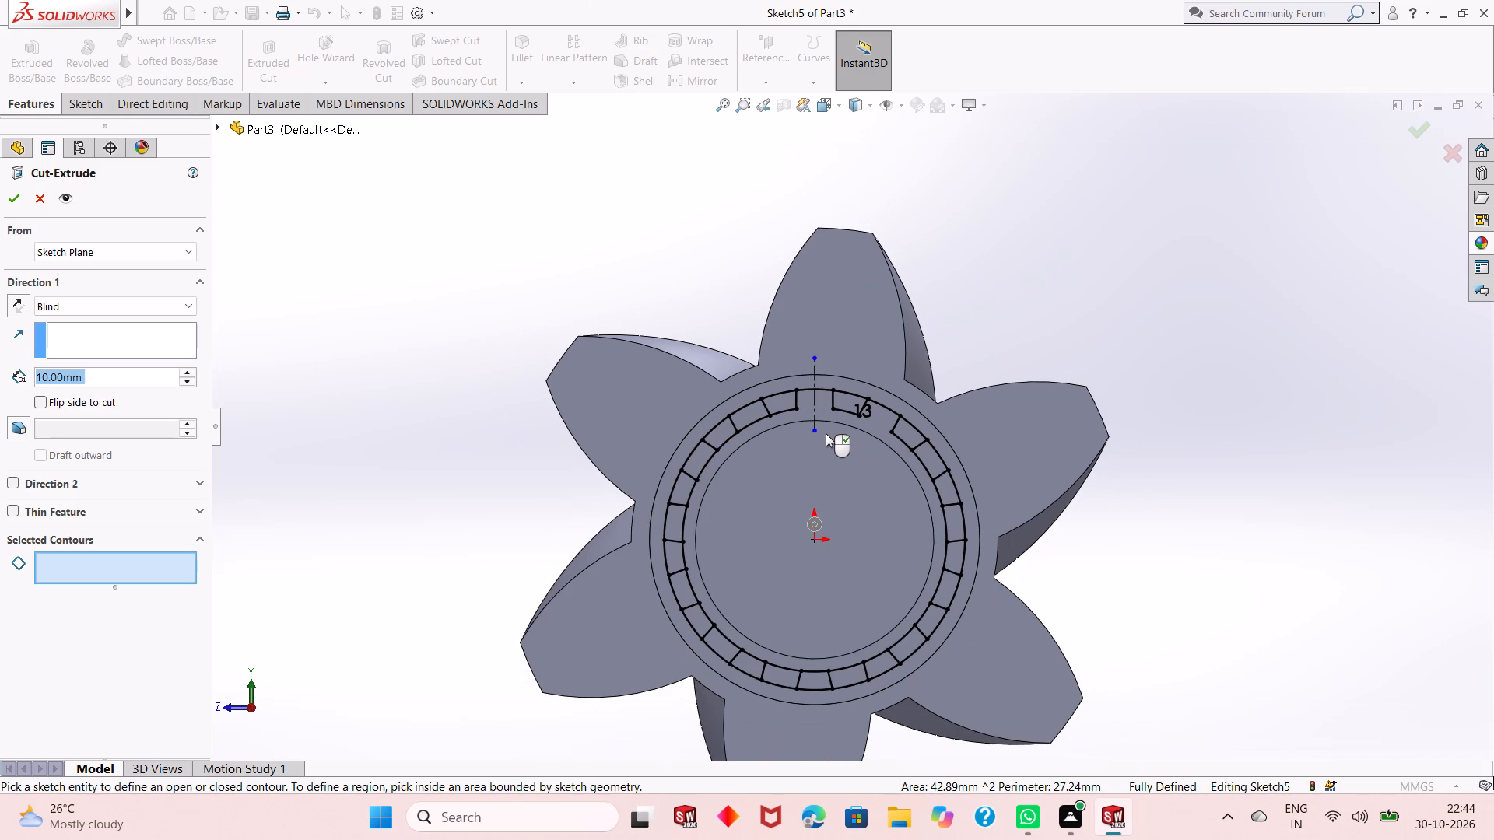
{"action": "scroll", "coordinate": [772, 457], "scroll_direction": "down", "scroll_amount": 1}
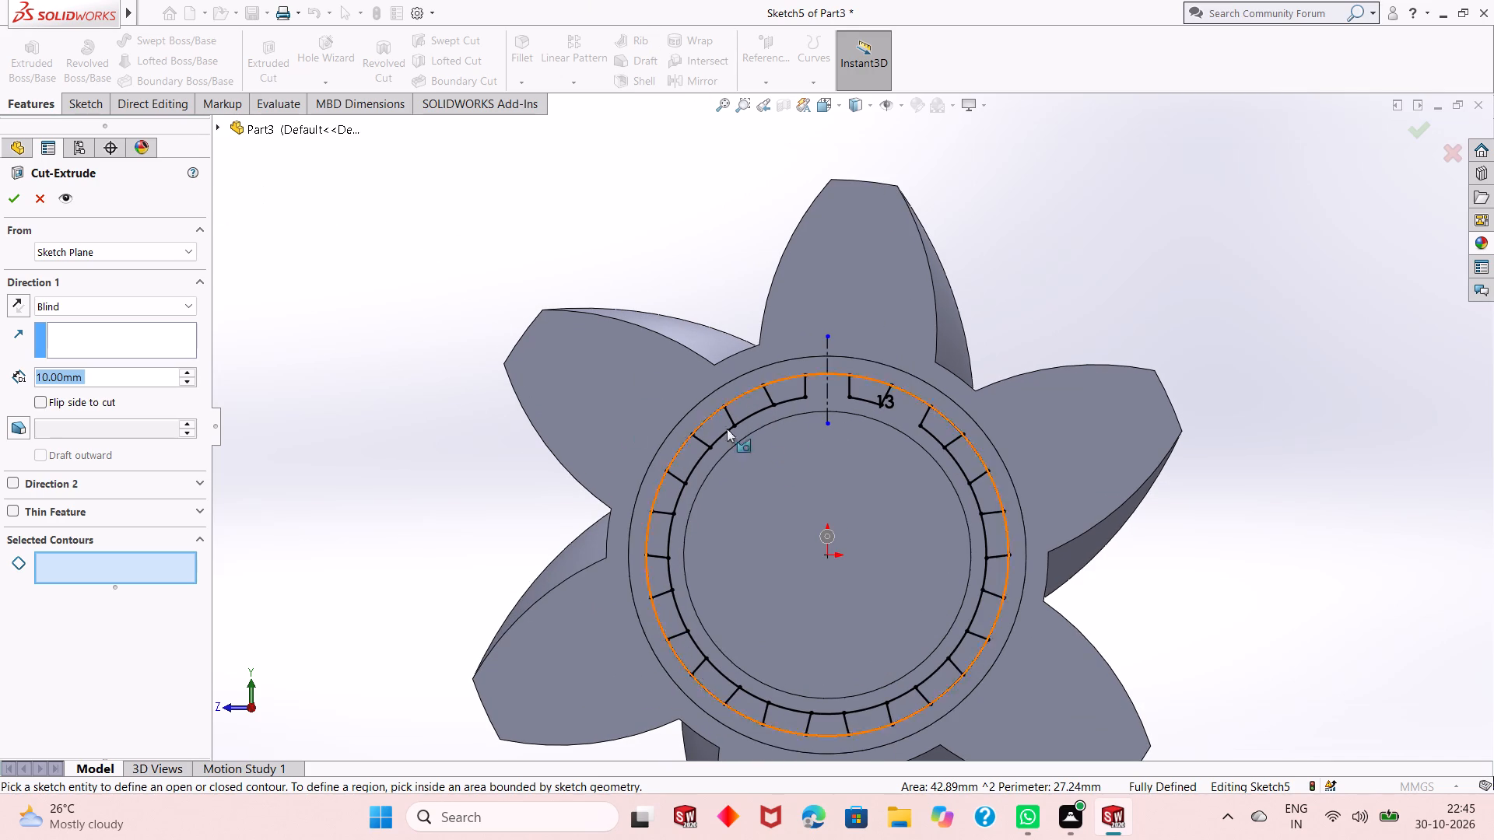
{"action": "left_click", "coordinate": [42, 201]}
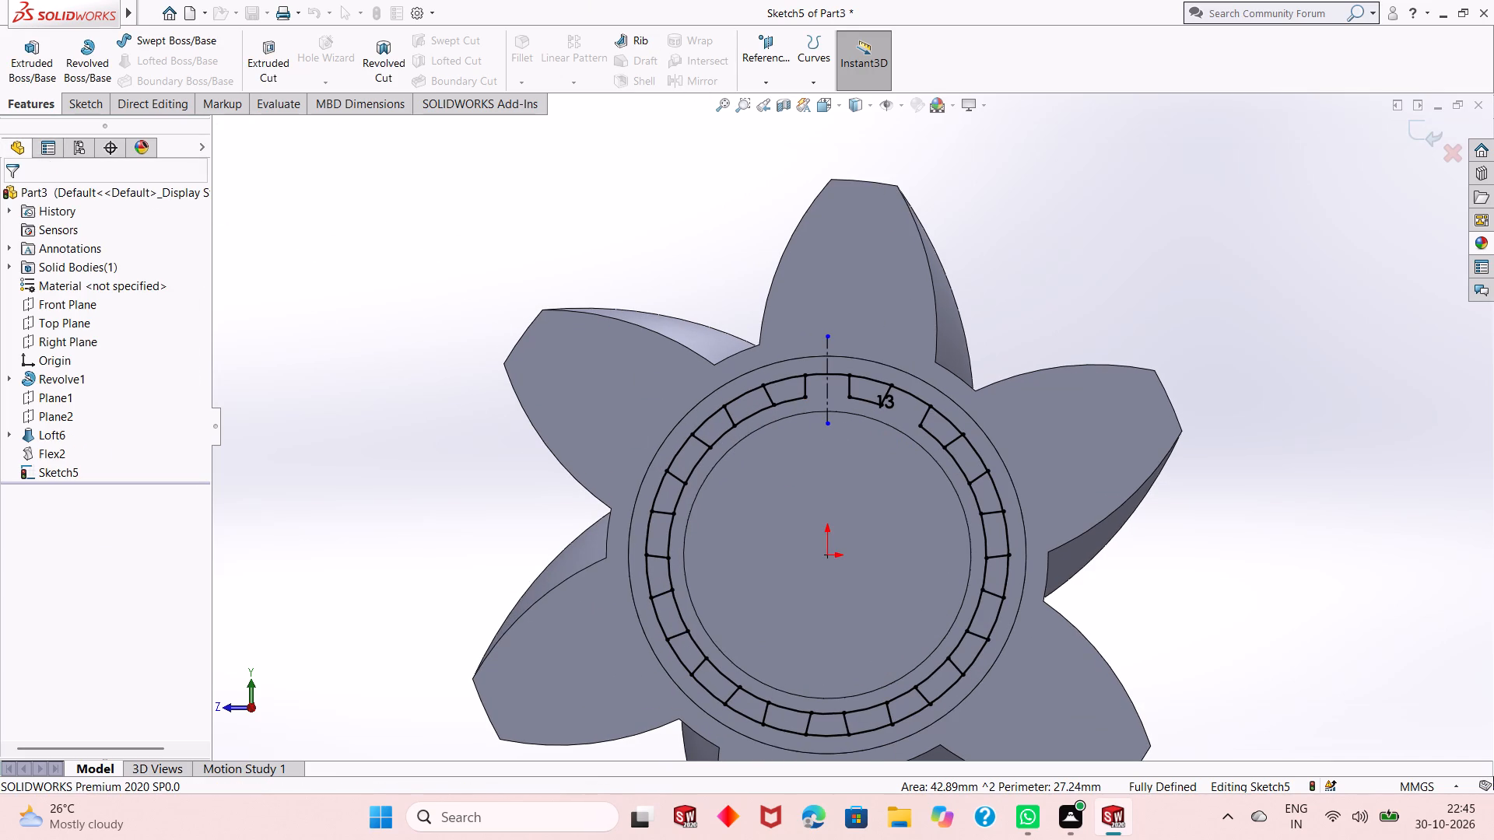
Trim three more inner-circle arcs clockwise from the gap already opened, taking every second division and leaving closed blocks between them.
{"action": "left_click", "coordinate": [83, 111]}
{"action": "left_click", "coordinate": [277, 51]}
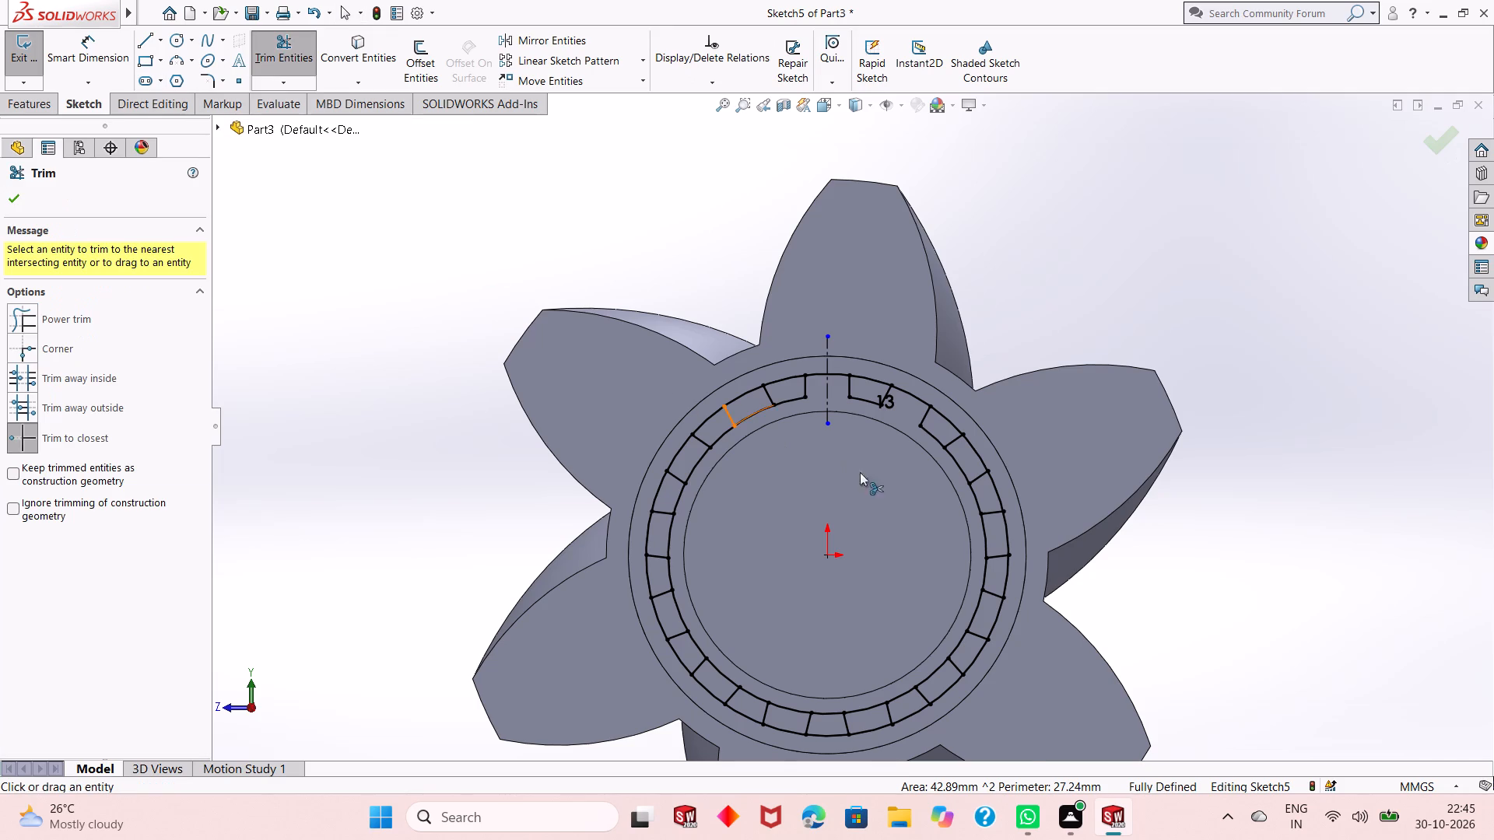
{"action": "scroll", "coordinate": [879, 472], "scroll_direction": "down", "scroll_amount": 3}
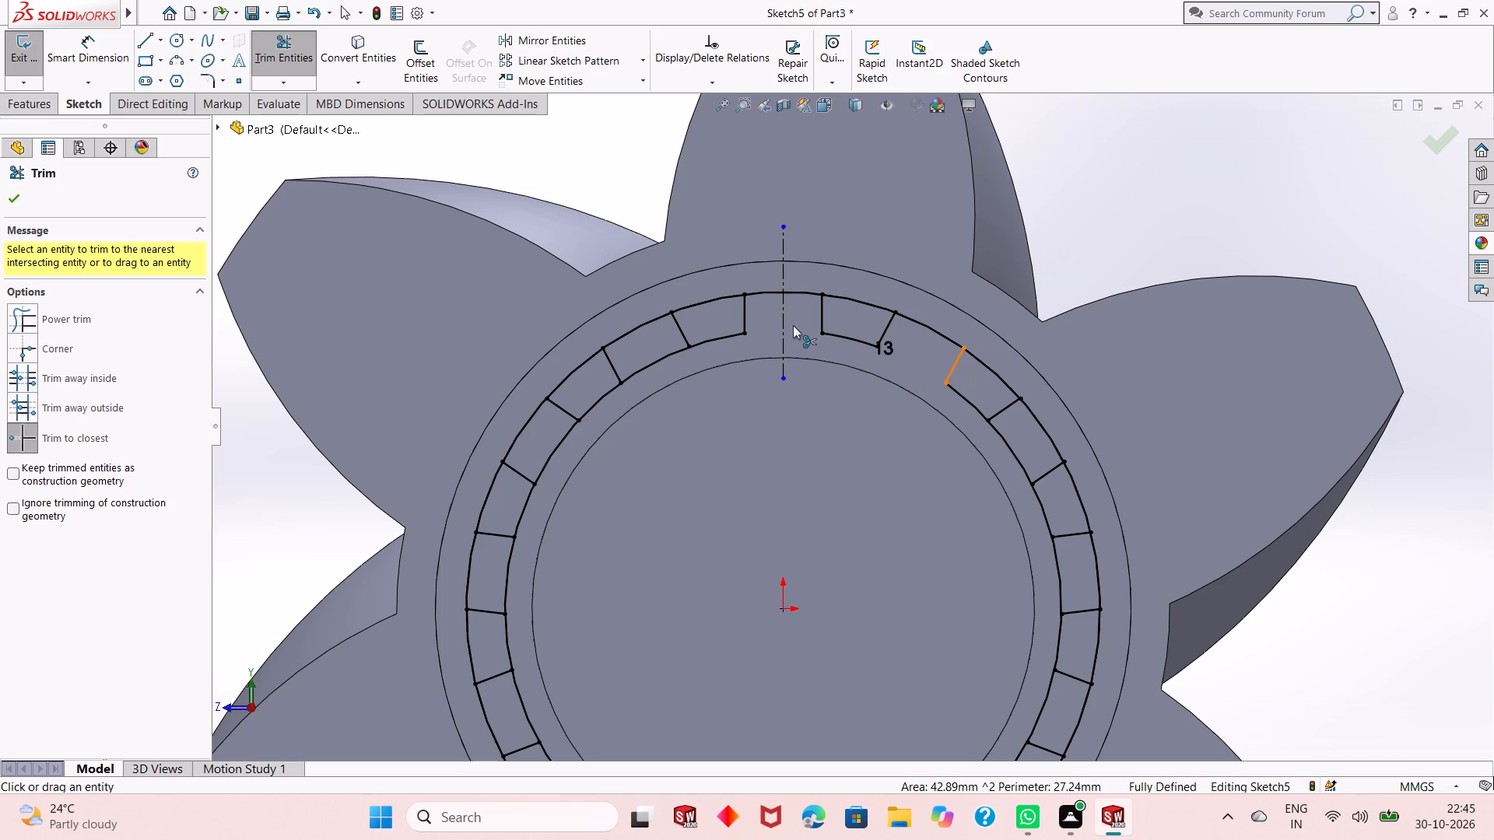
{"action": "left_click", "coordinate": [1022, 461]}
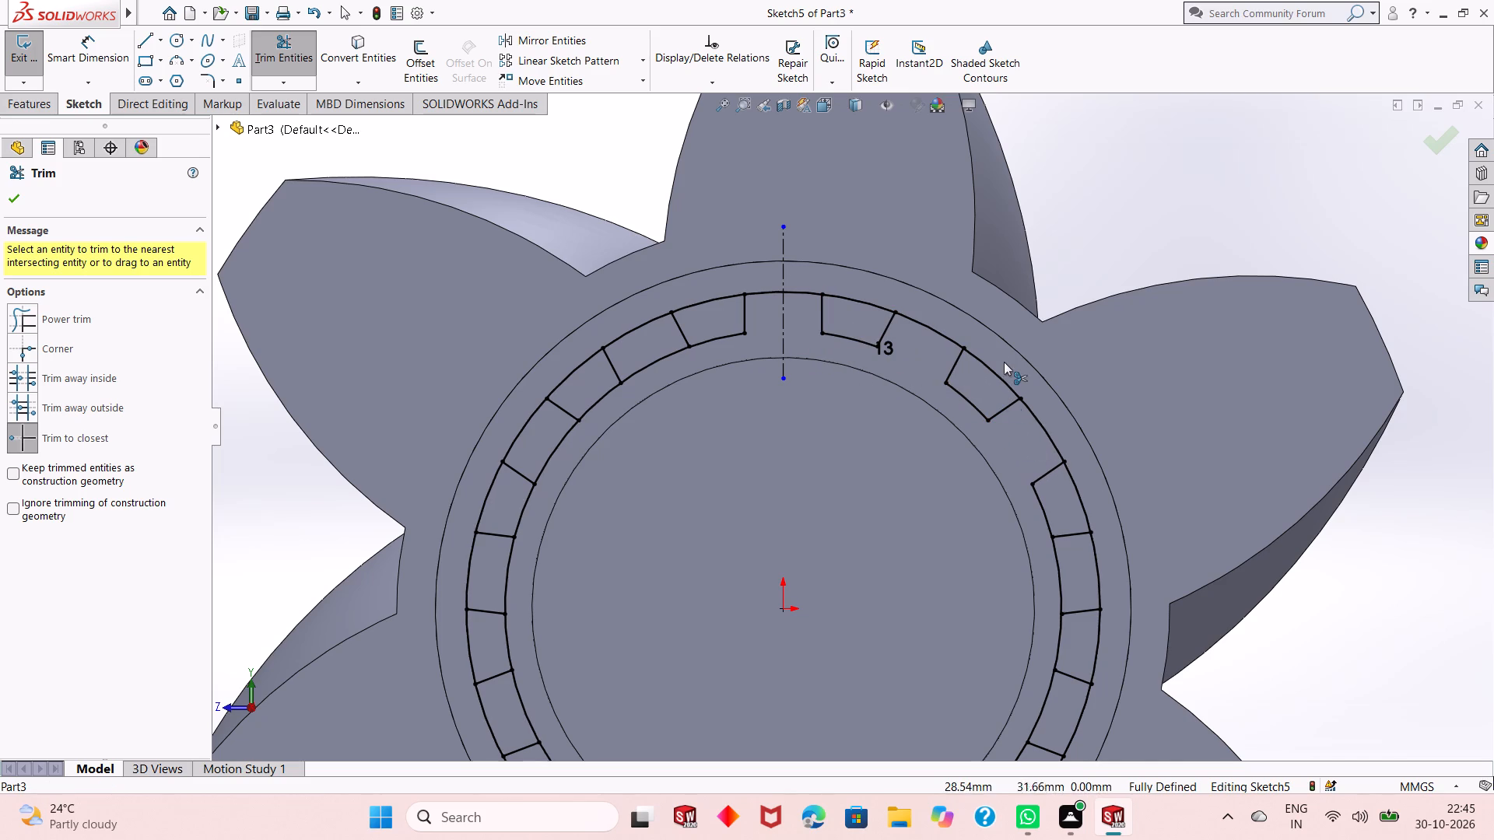
{"action": "scroll", "coordinate": [1004, 359], "scroll_direction": "down", "scroll_amount": 2}
{"action": "scroll", "coordinate": [991, 420], "scroll_direction": "up", "scroll_amount": 4}
{"action": "scroll", "coordinate": [942, 596], "scroll_direction": "down", "scroll_amount": 3}
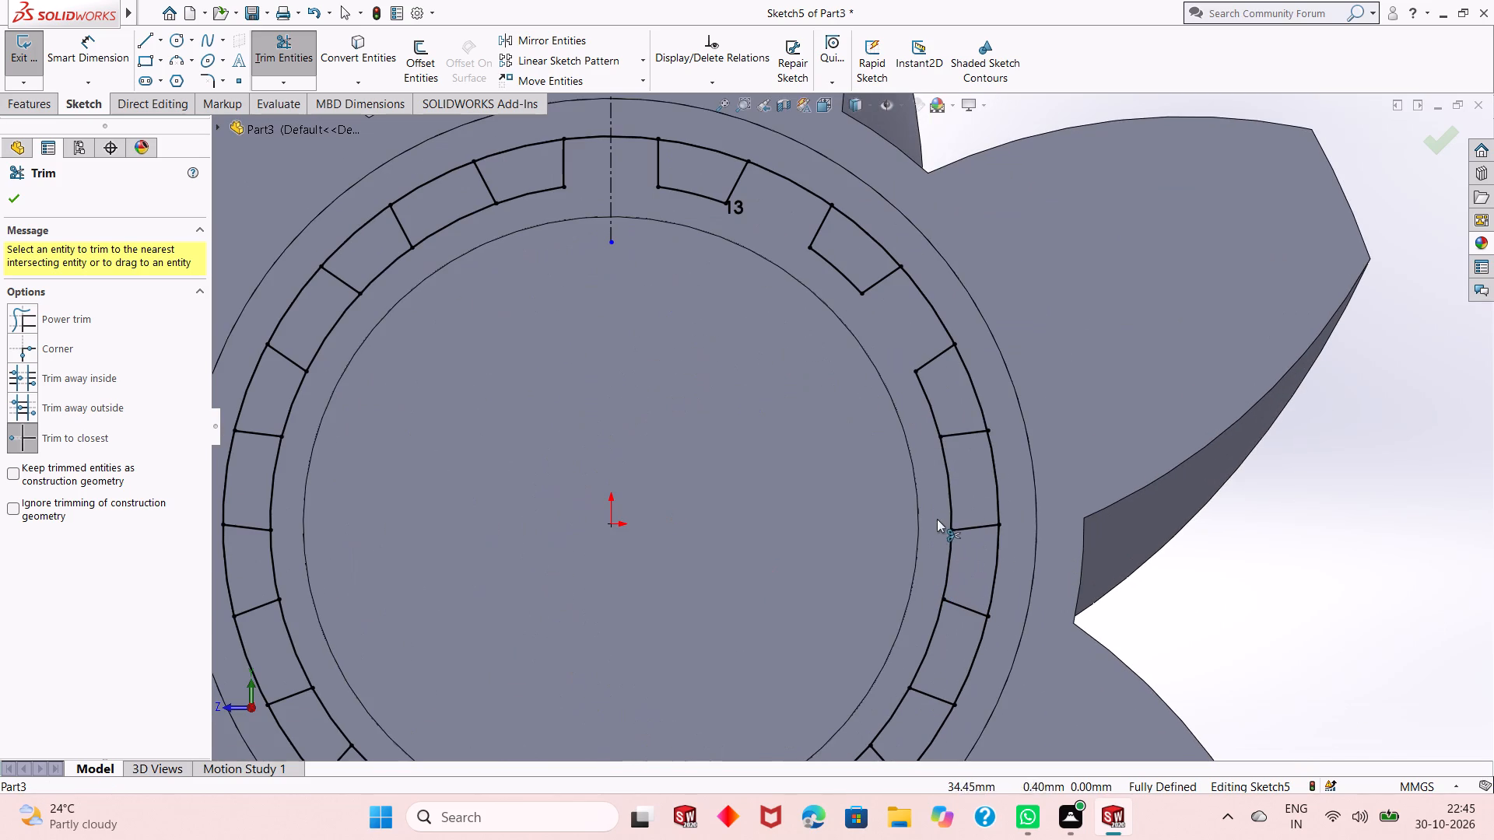
{"action": "left_click", "coordinate": [945, 482]}
{"action": "left_click", "coordinate": [934, 632]}
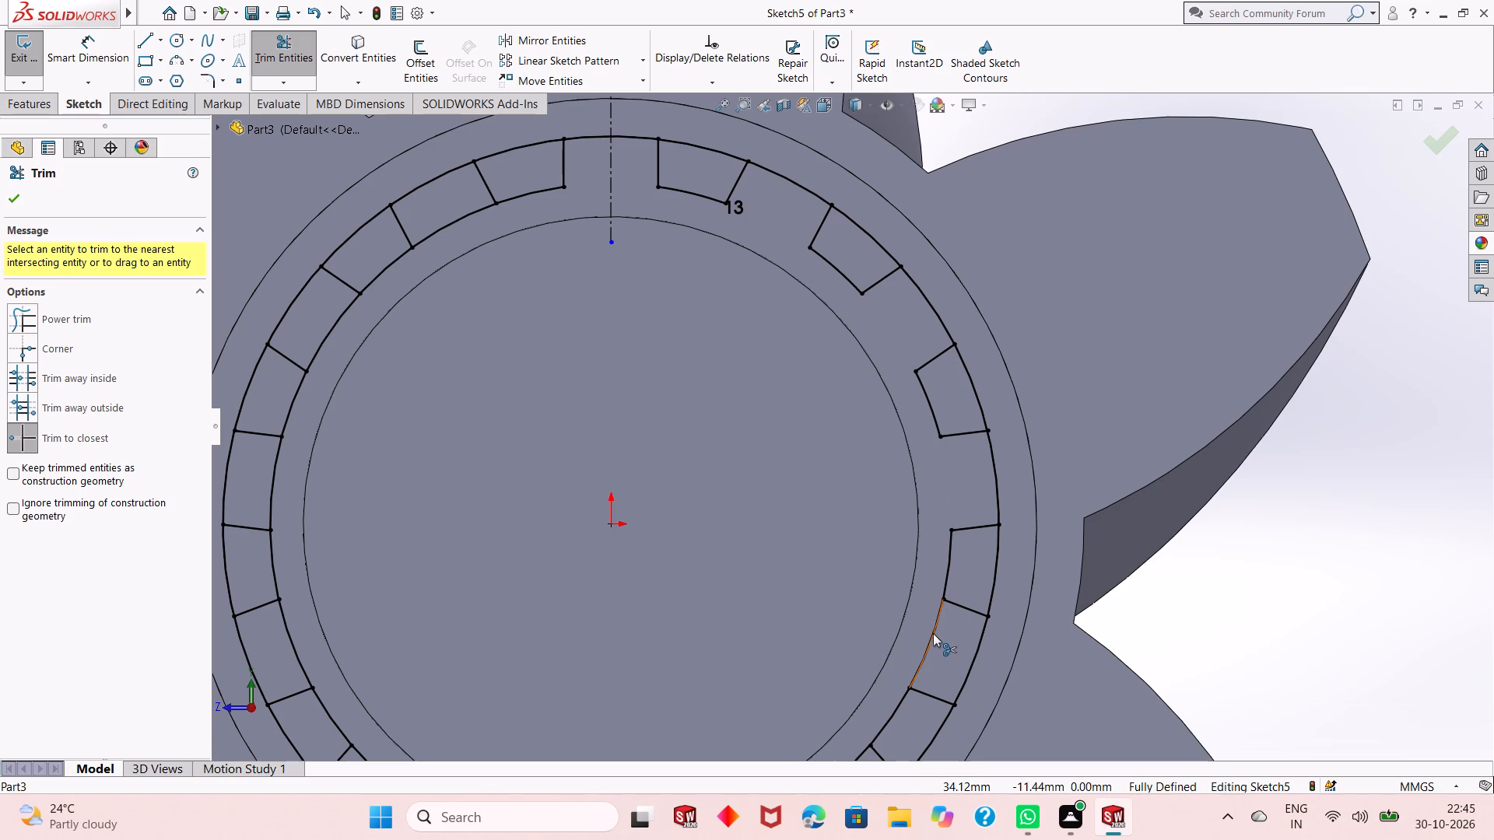
Trim the eight remaining alternate arcs of the inner circle clockwise back to the centerline, leaving 13 separate closed blocks around the ring.
{"action": "scroll", "coordinate": [970, 416], "scroll_direction": "down", "scroll_amount": 2}
{"action": "scroll", "coordinate": [970, 416], "scroll_direction": "up", "scroll_amount": 7}
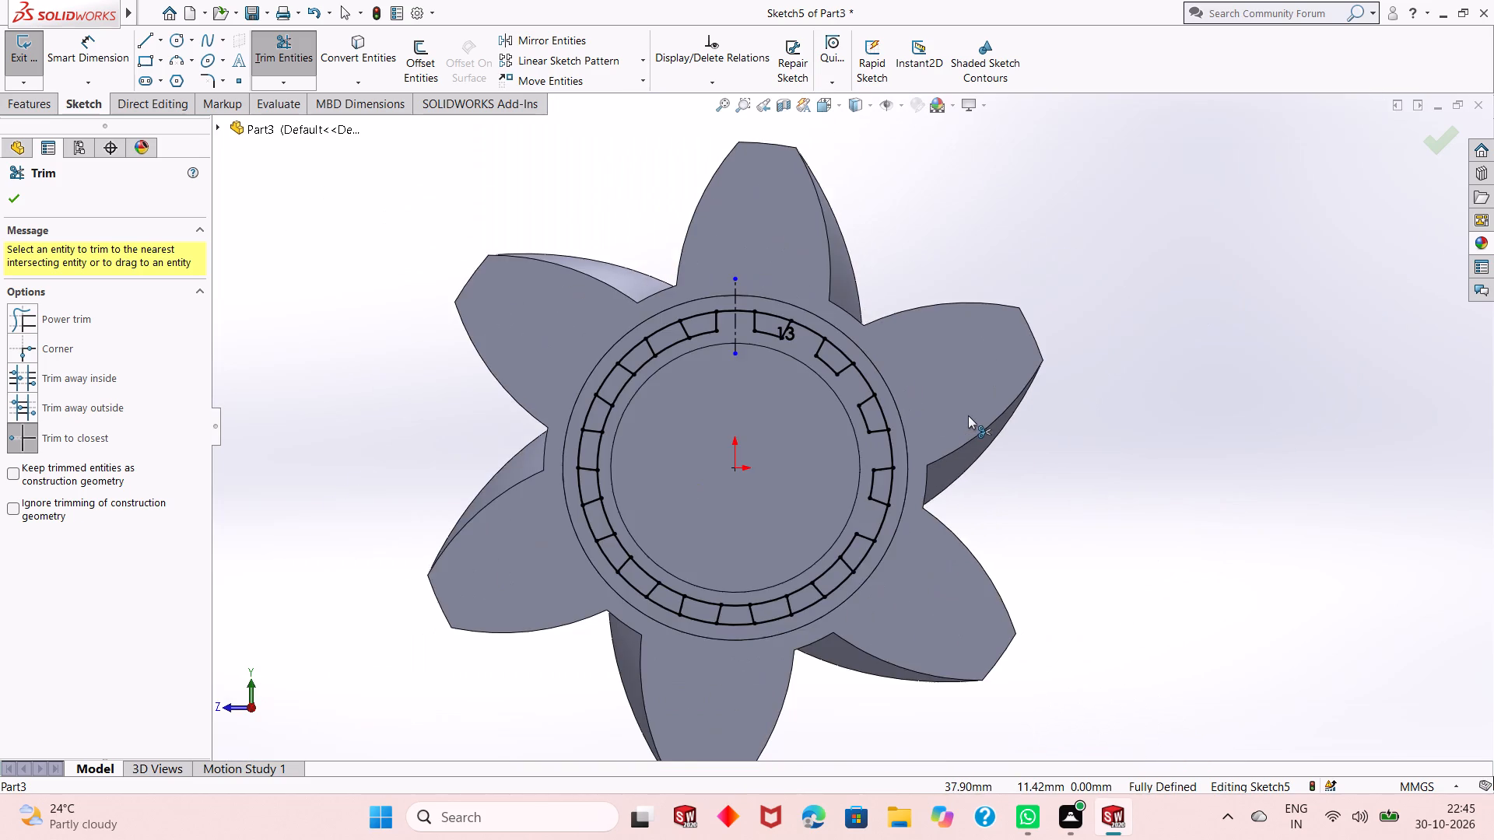
{"action": "scroll", "coordinate": [766, 608], "scroll_direction": "down", "scroll_amount": 3}
{"action": "left_click", "coordinate": [879, 521]}
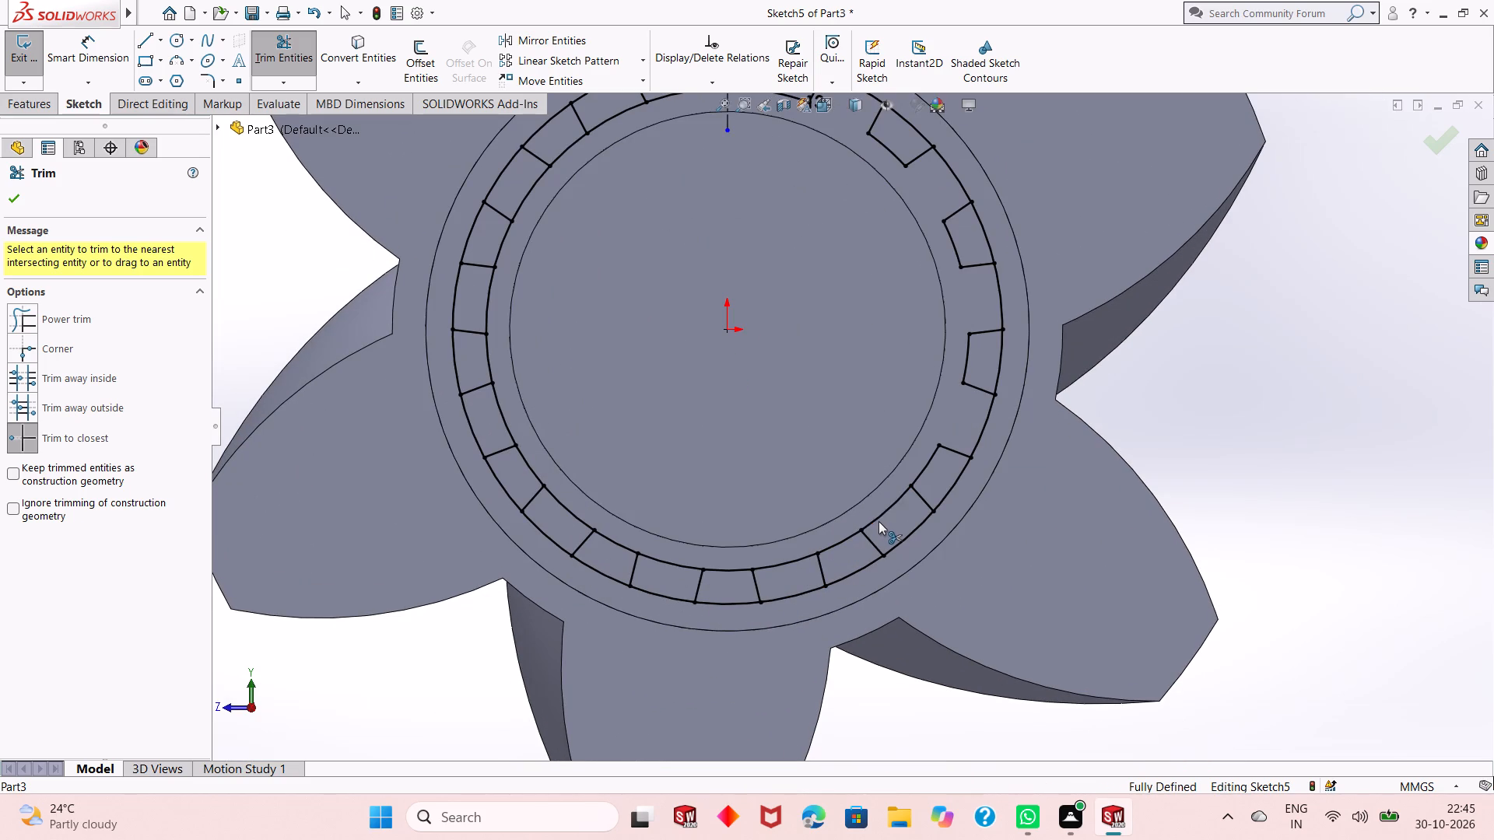
{"action": "left_click", "coordinate": [805, 555]}
{"action": "left_click", "coordinate": [685, 565]}
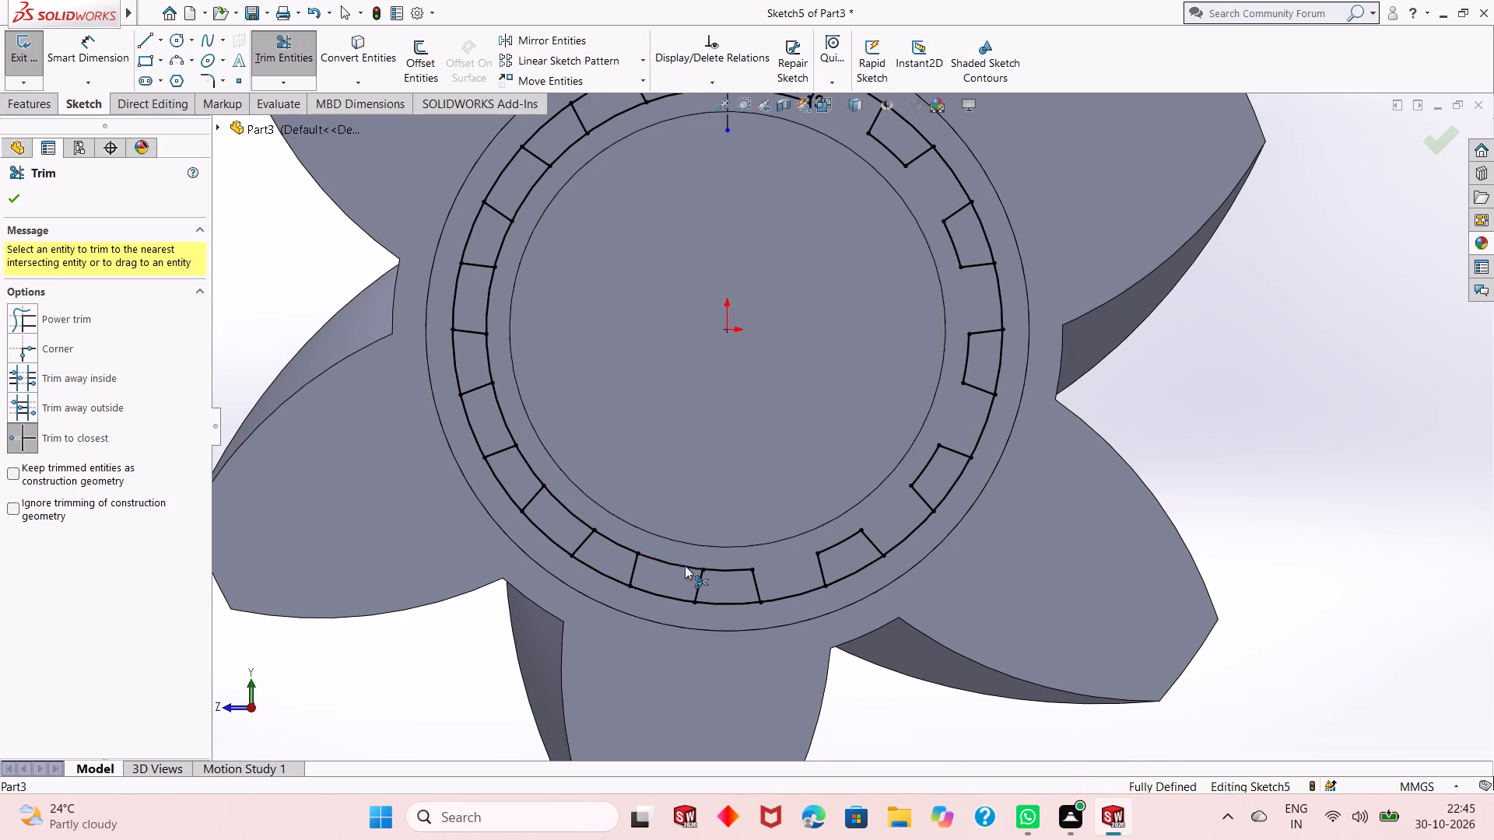
{"action": "left_click", "coordinate": [586, 523]}
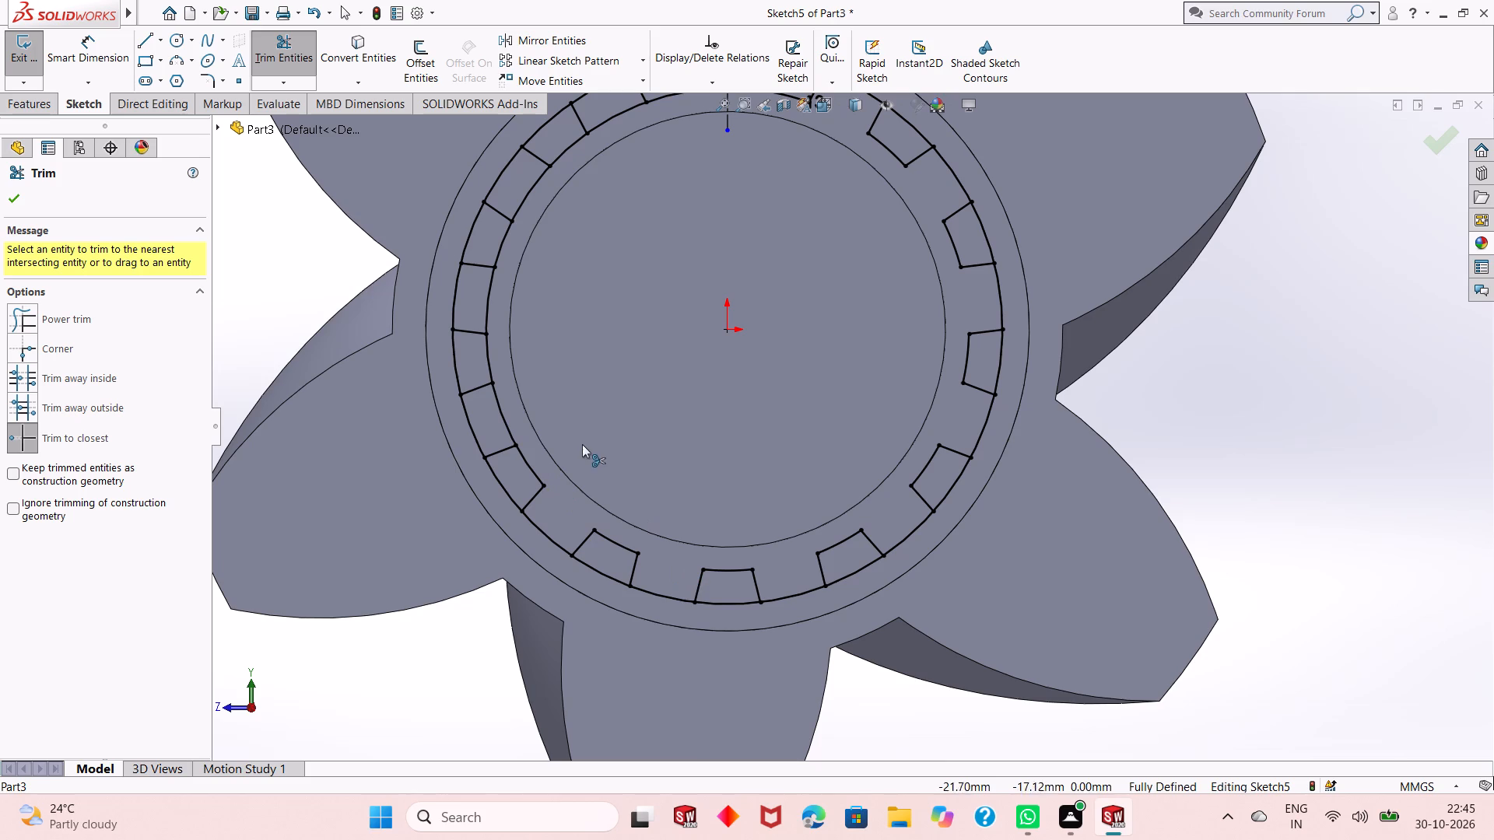
{"action": "left_click", "coordinate": [507, 427]}
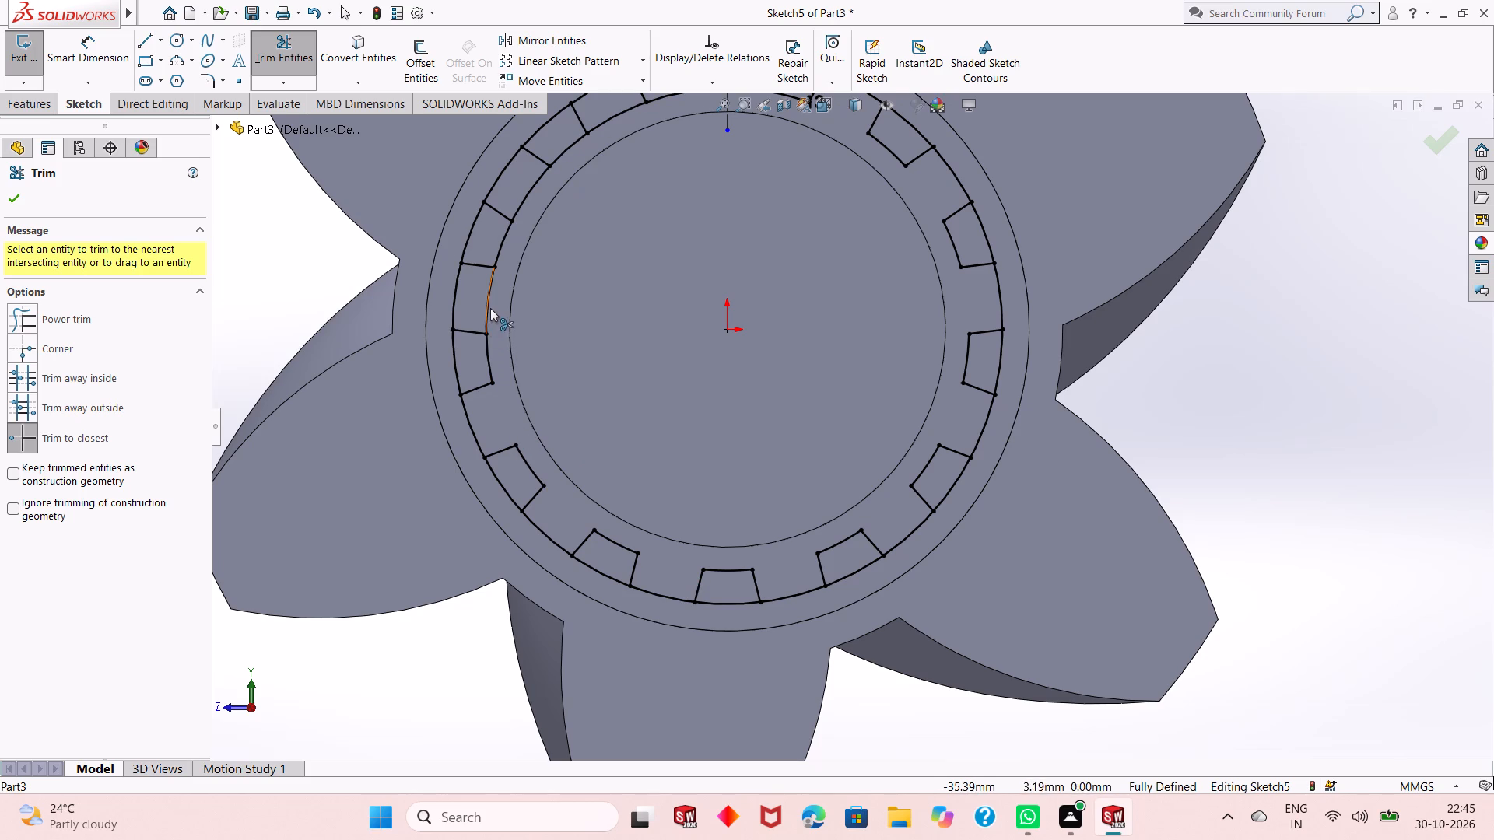
{"action": "left_click", "coordinate": [490, 308]}
{"action": "left_click", "coordinate": [526, 193]}
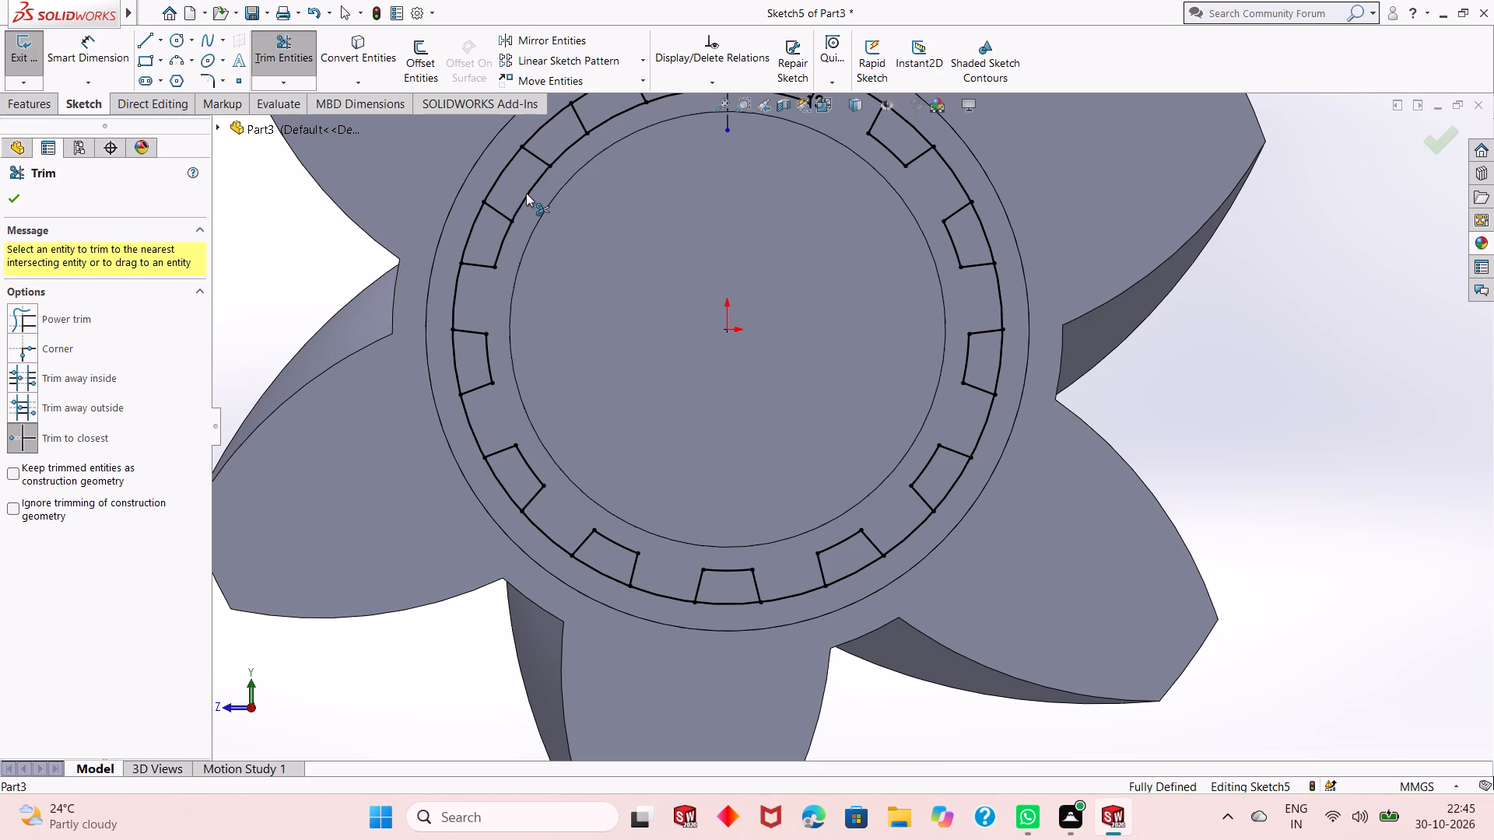
{"action": "left_click", "coordinate": [611, 117]}
{"action": "scroll", "coordinate": [601, 219], "scroll_direction": "up", "scroll_amount": 2}
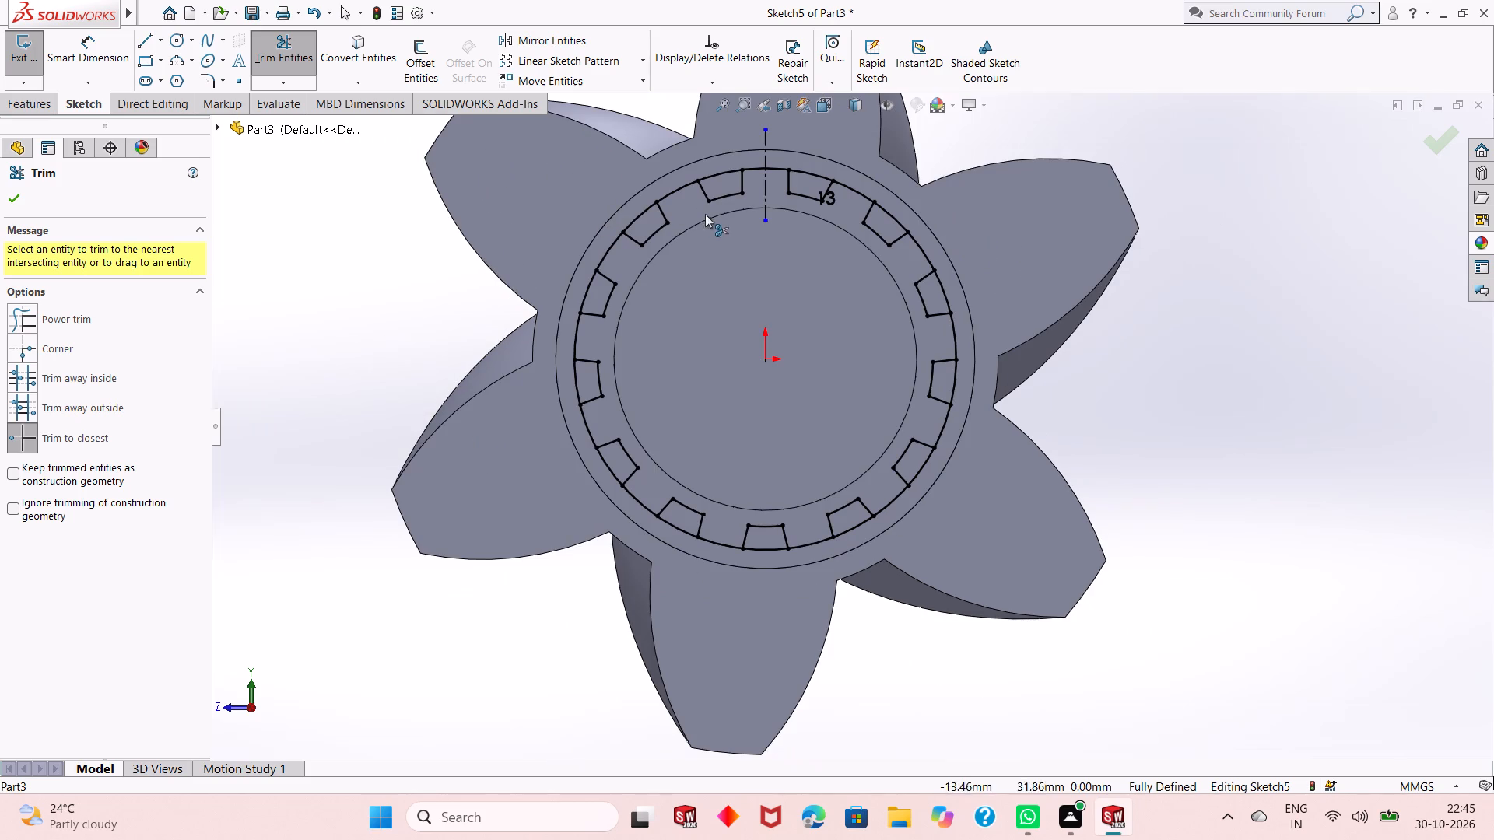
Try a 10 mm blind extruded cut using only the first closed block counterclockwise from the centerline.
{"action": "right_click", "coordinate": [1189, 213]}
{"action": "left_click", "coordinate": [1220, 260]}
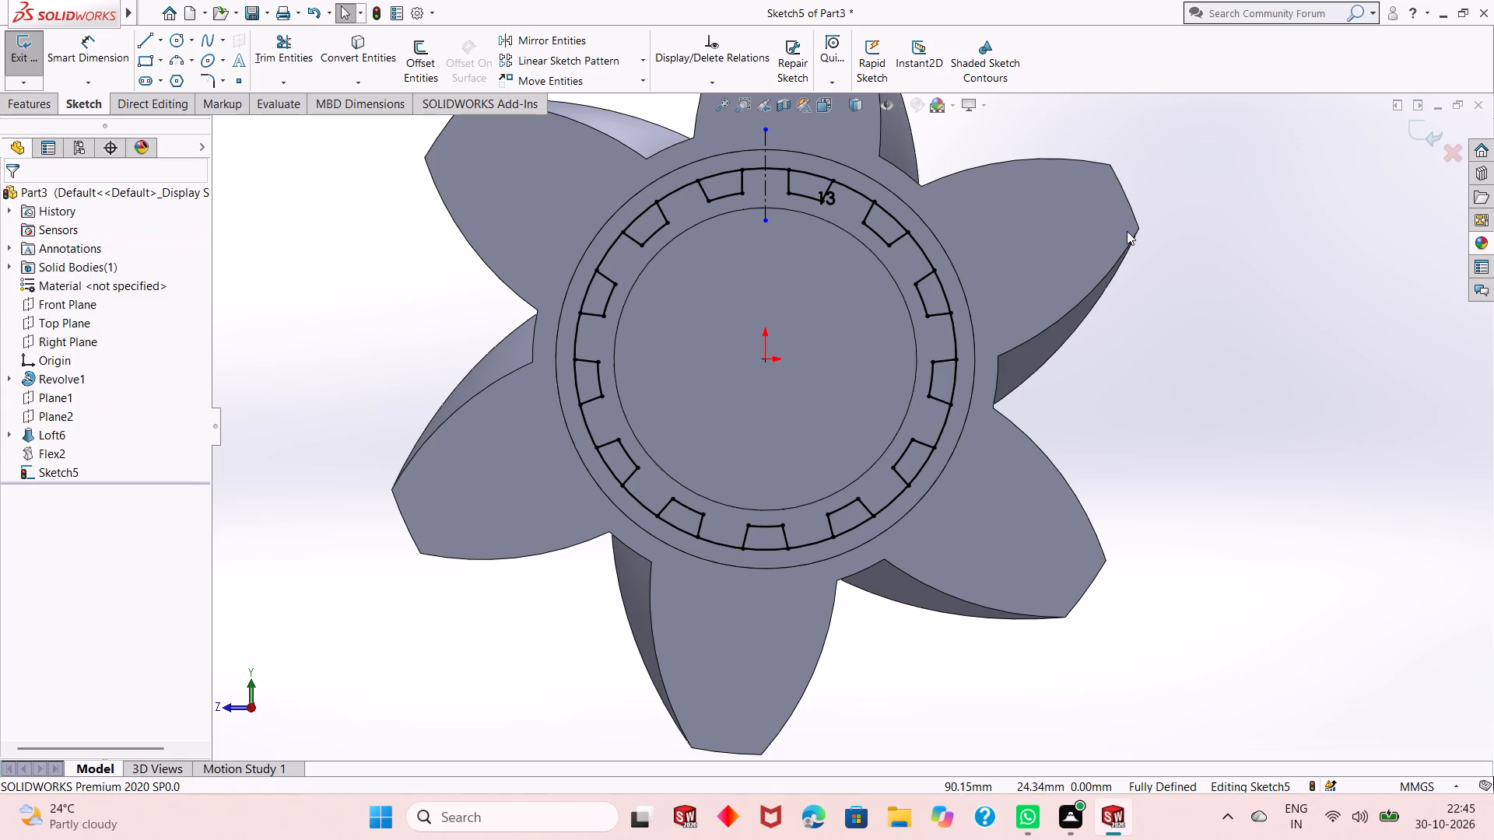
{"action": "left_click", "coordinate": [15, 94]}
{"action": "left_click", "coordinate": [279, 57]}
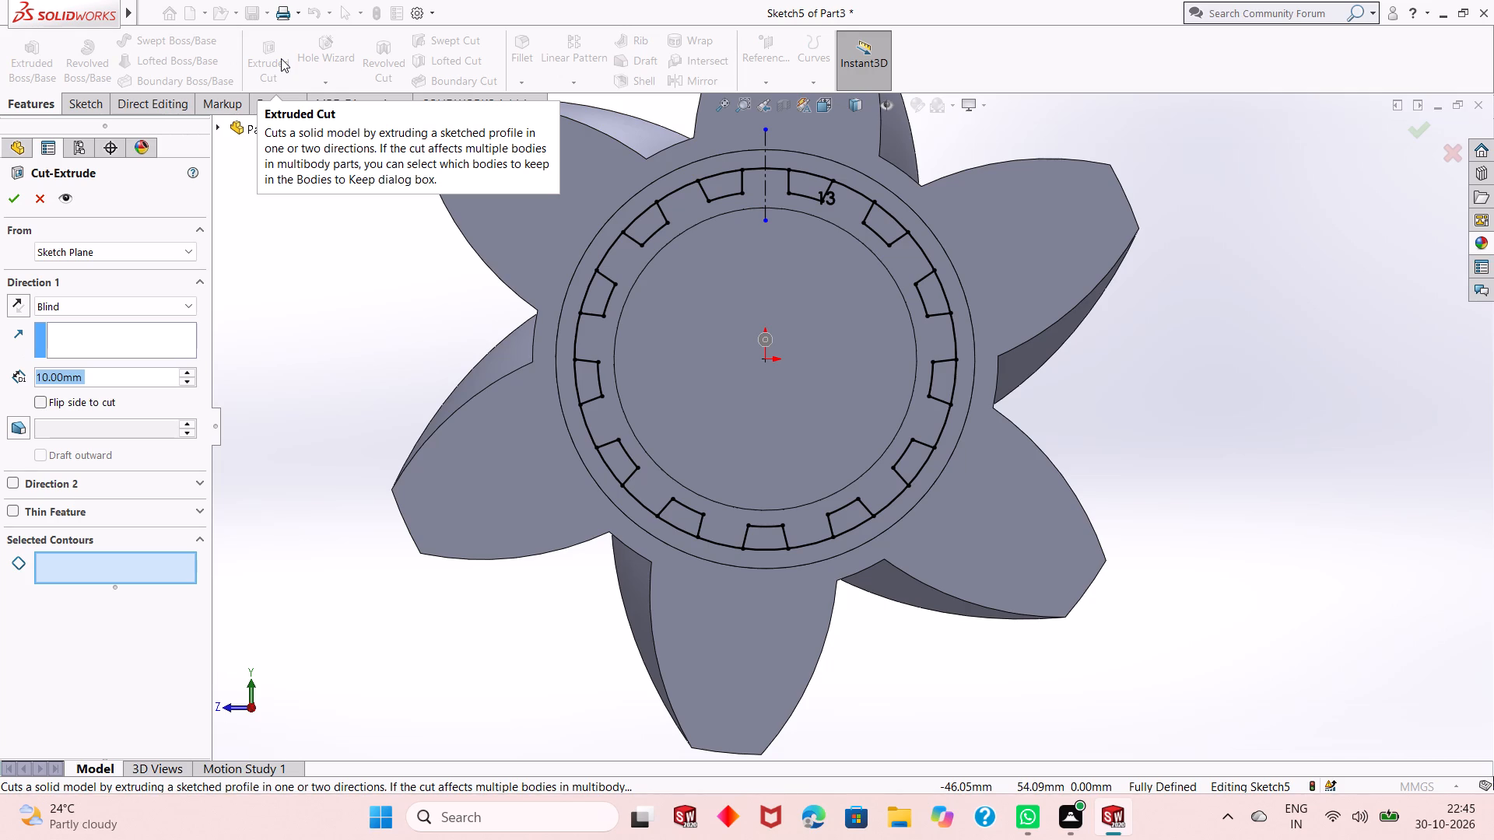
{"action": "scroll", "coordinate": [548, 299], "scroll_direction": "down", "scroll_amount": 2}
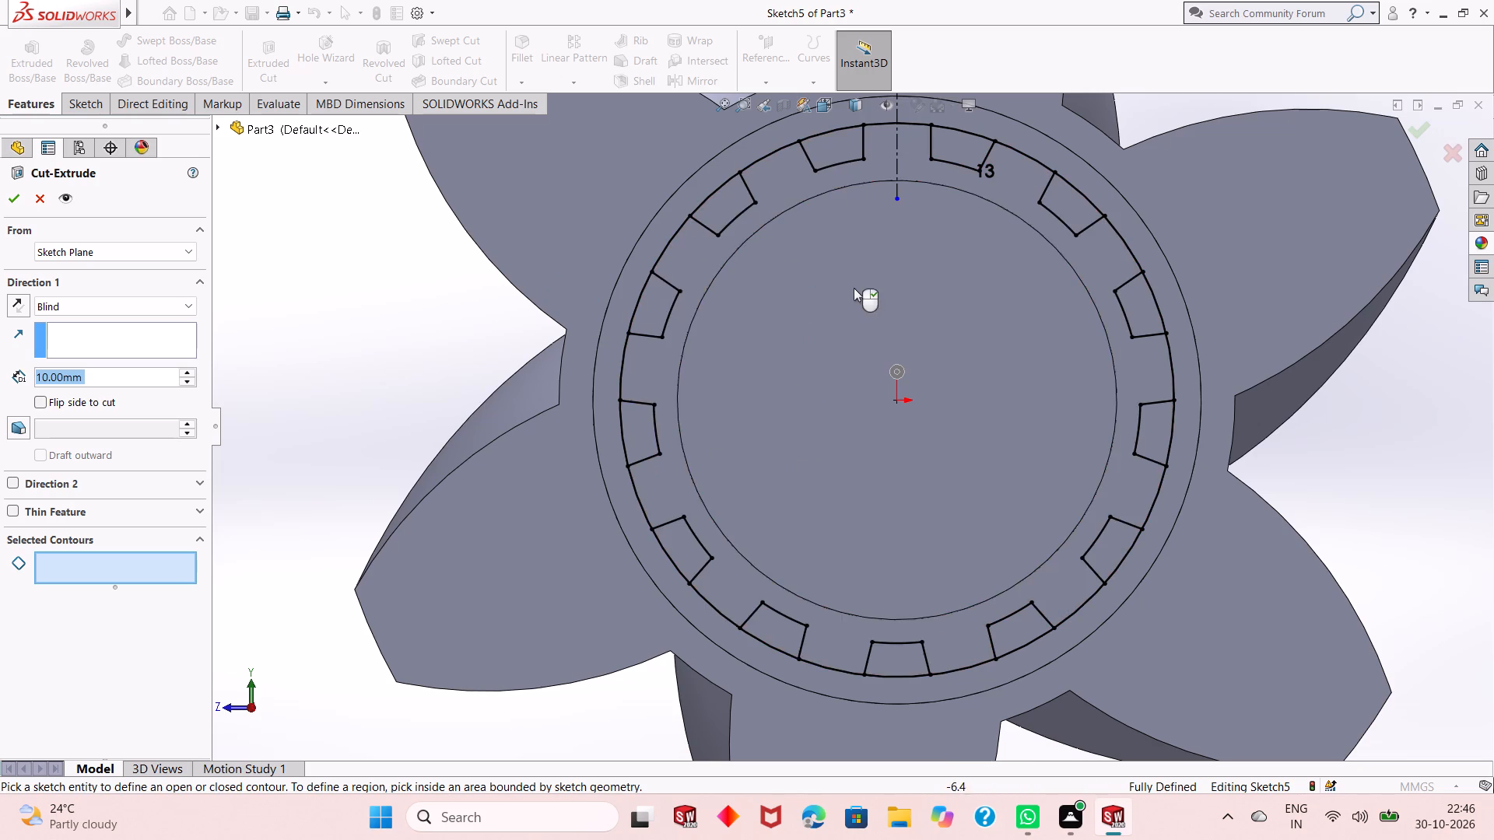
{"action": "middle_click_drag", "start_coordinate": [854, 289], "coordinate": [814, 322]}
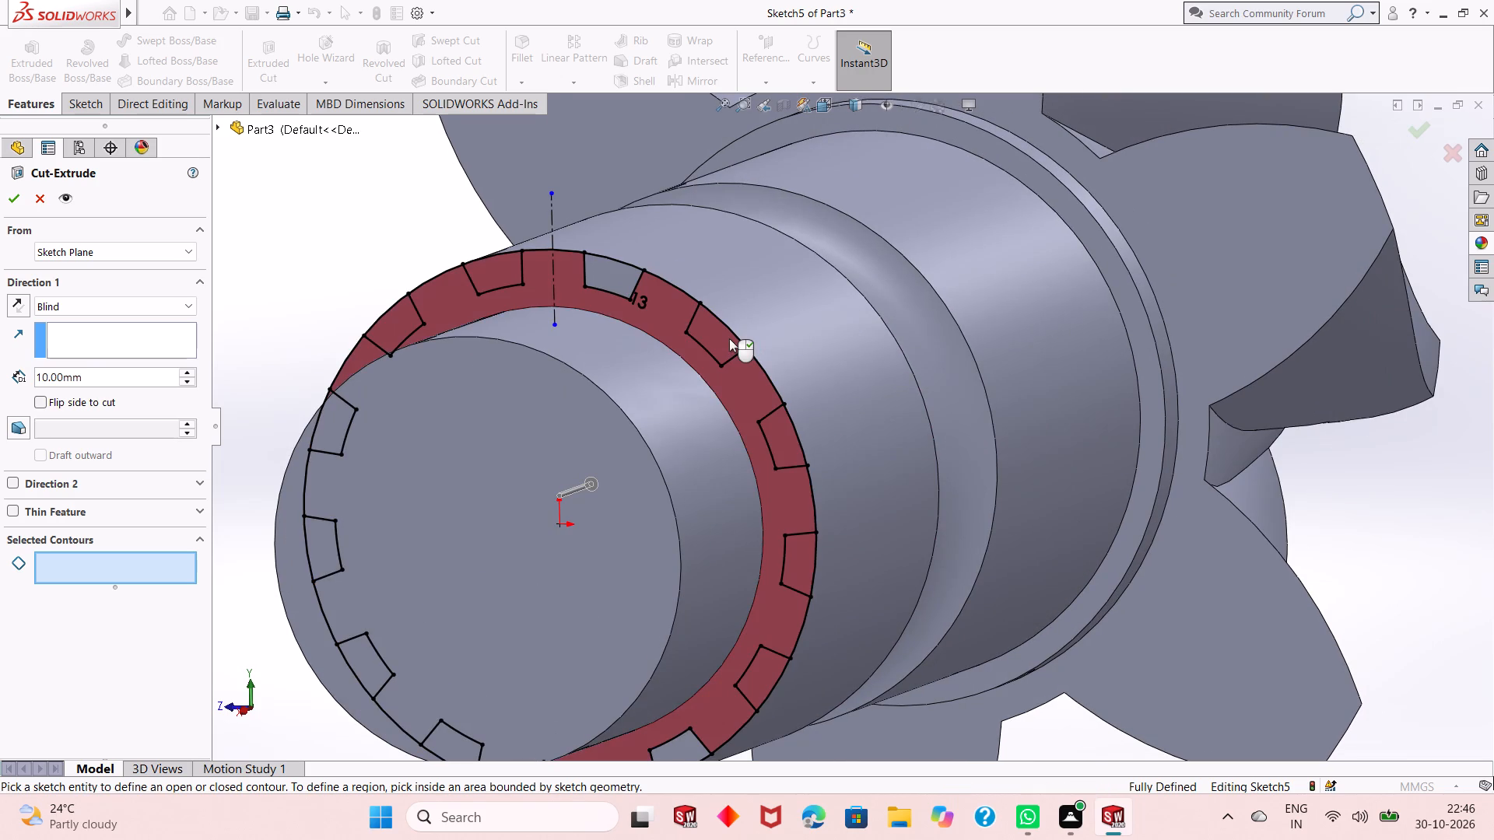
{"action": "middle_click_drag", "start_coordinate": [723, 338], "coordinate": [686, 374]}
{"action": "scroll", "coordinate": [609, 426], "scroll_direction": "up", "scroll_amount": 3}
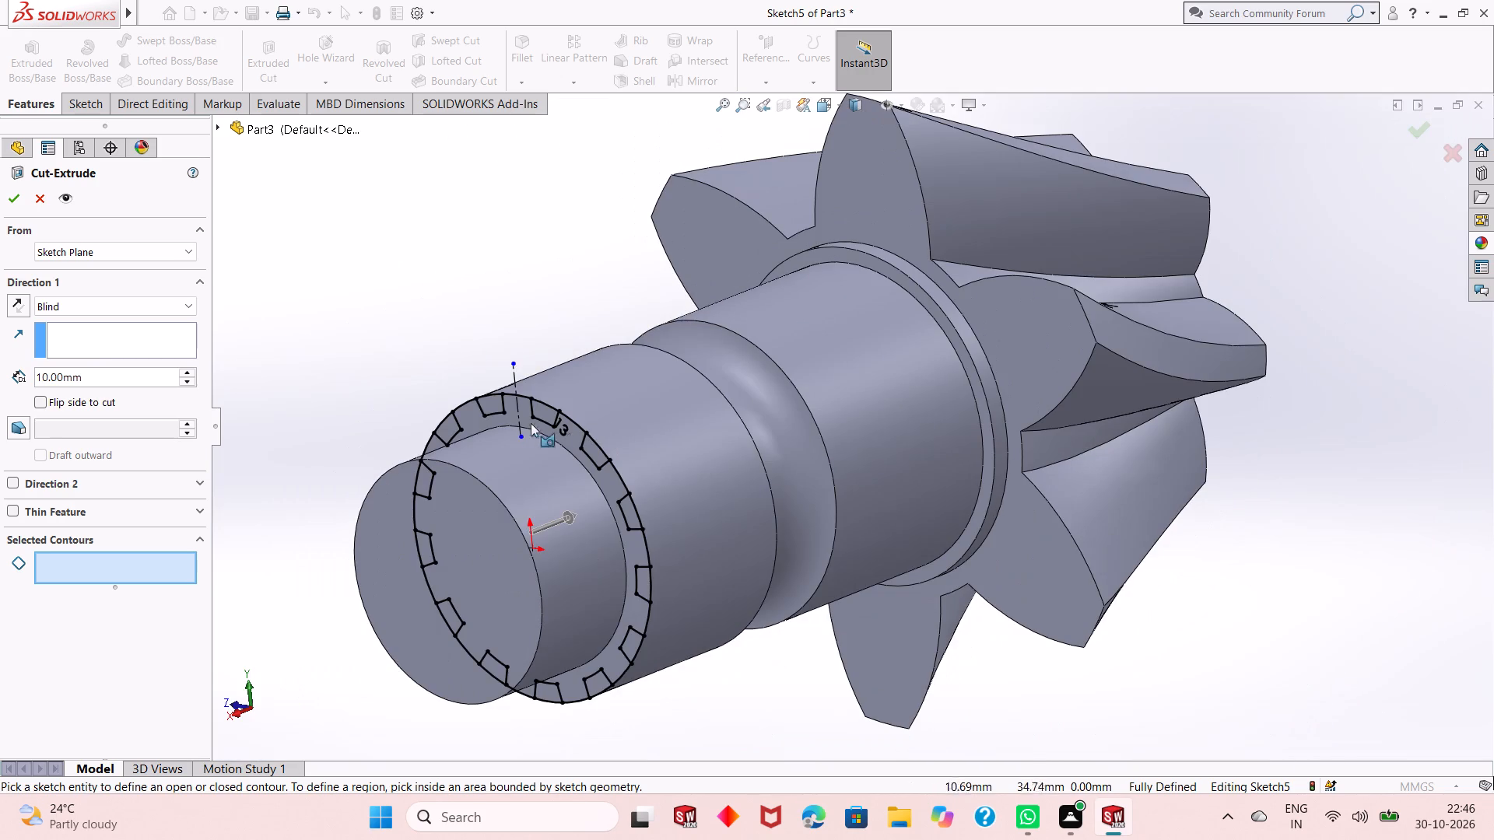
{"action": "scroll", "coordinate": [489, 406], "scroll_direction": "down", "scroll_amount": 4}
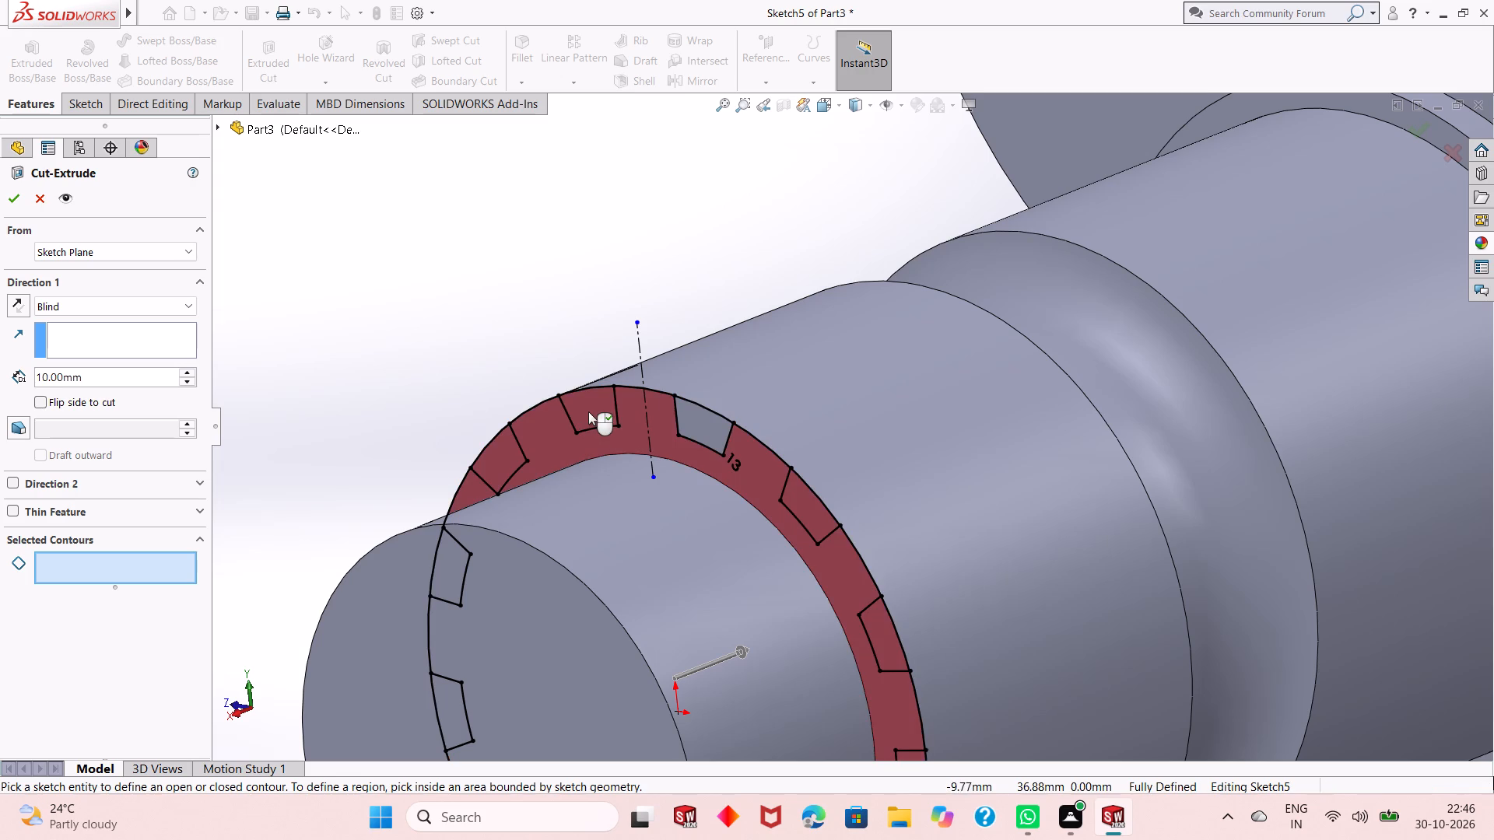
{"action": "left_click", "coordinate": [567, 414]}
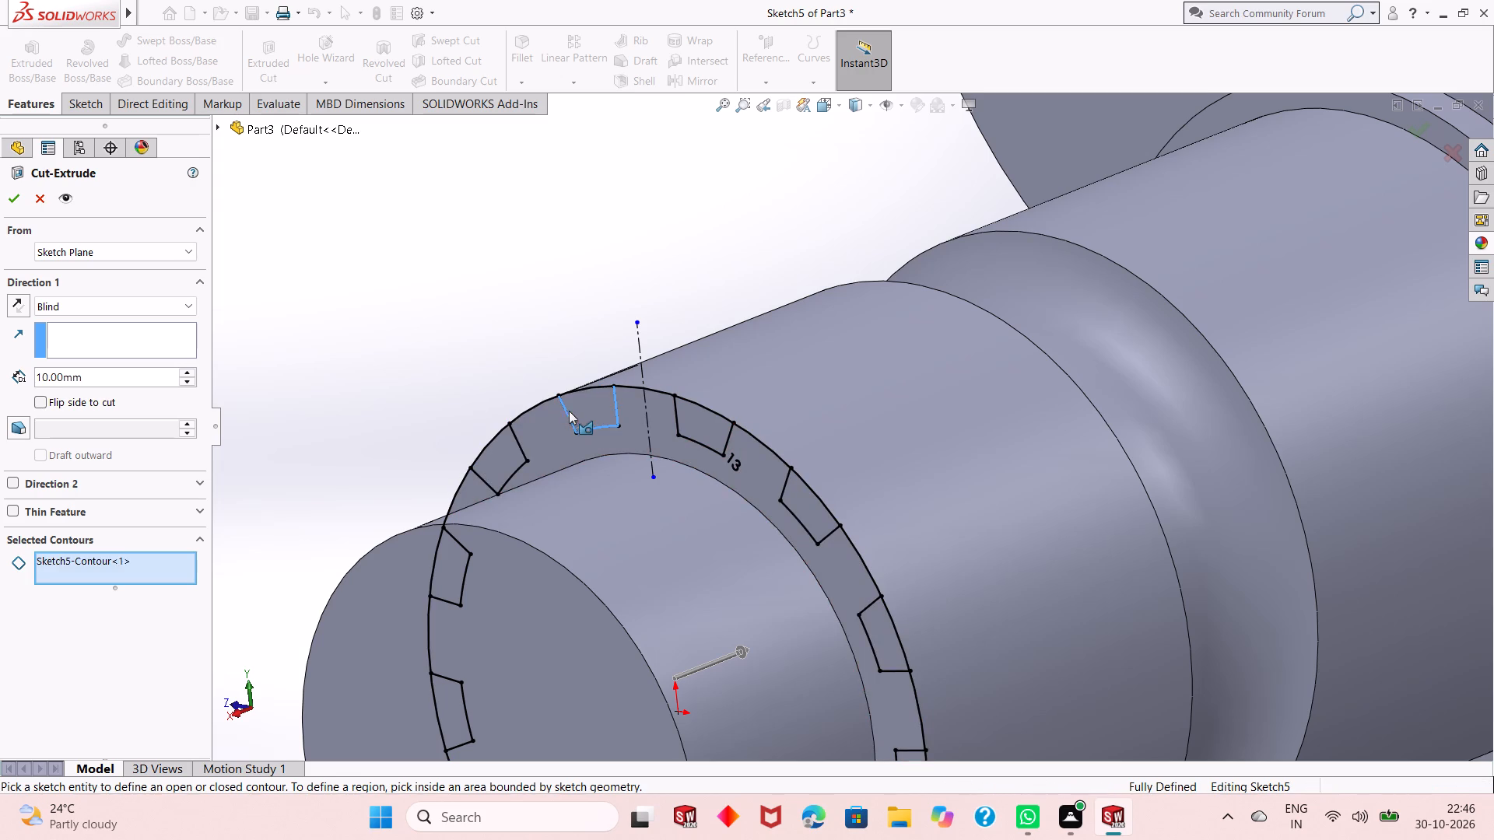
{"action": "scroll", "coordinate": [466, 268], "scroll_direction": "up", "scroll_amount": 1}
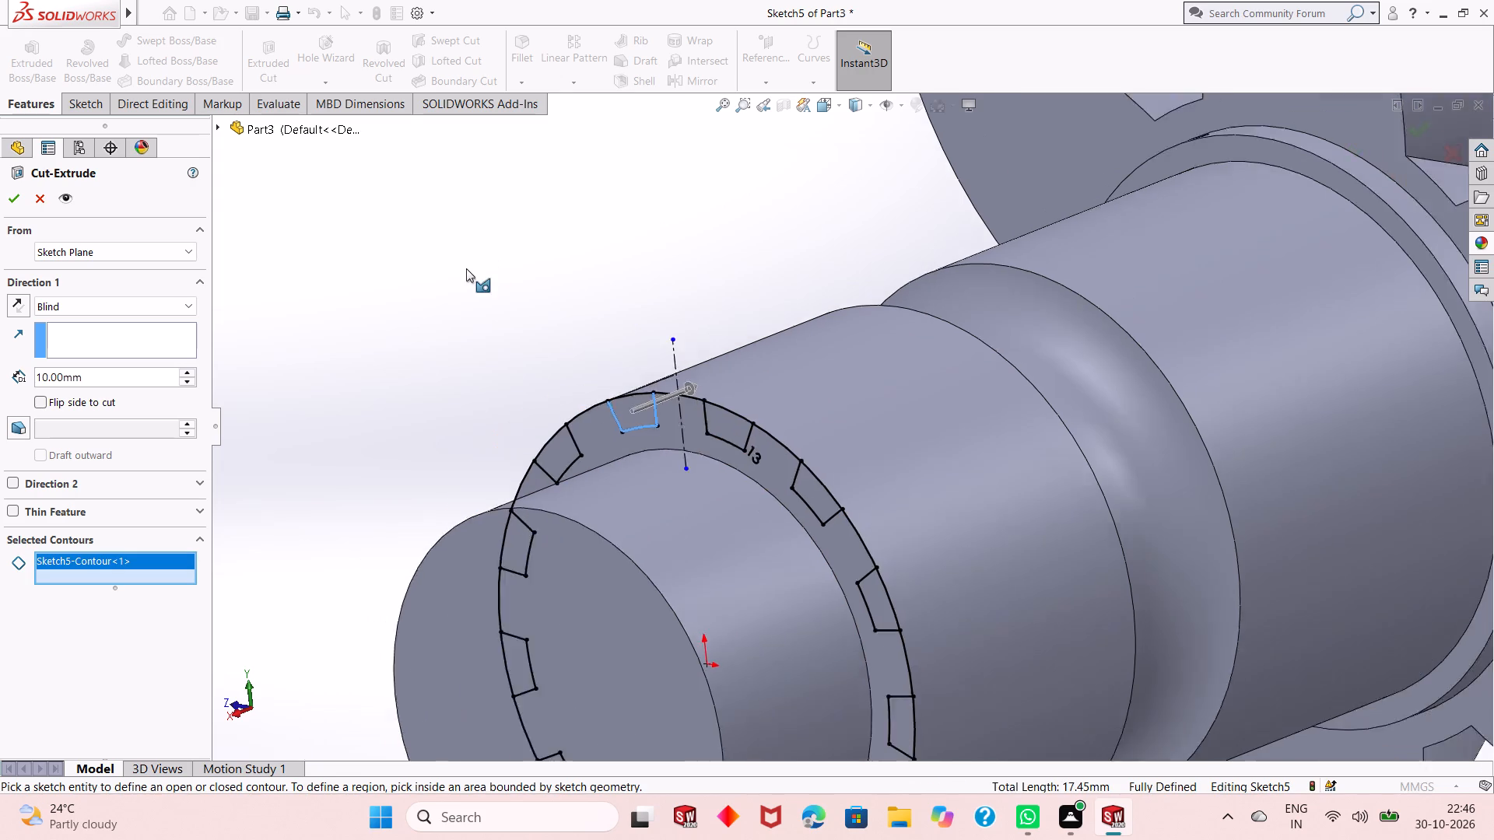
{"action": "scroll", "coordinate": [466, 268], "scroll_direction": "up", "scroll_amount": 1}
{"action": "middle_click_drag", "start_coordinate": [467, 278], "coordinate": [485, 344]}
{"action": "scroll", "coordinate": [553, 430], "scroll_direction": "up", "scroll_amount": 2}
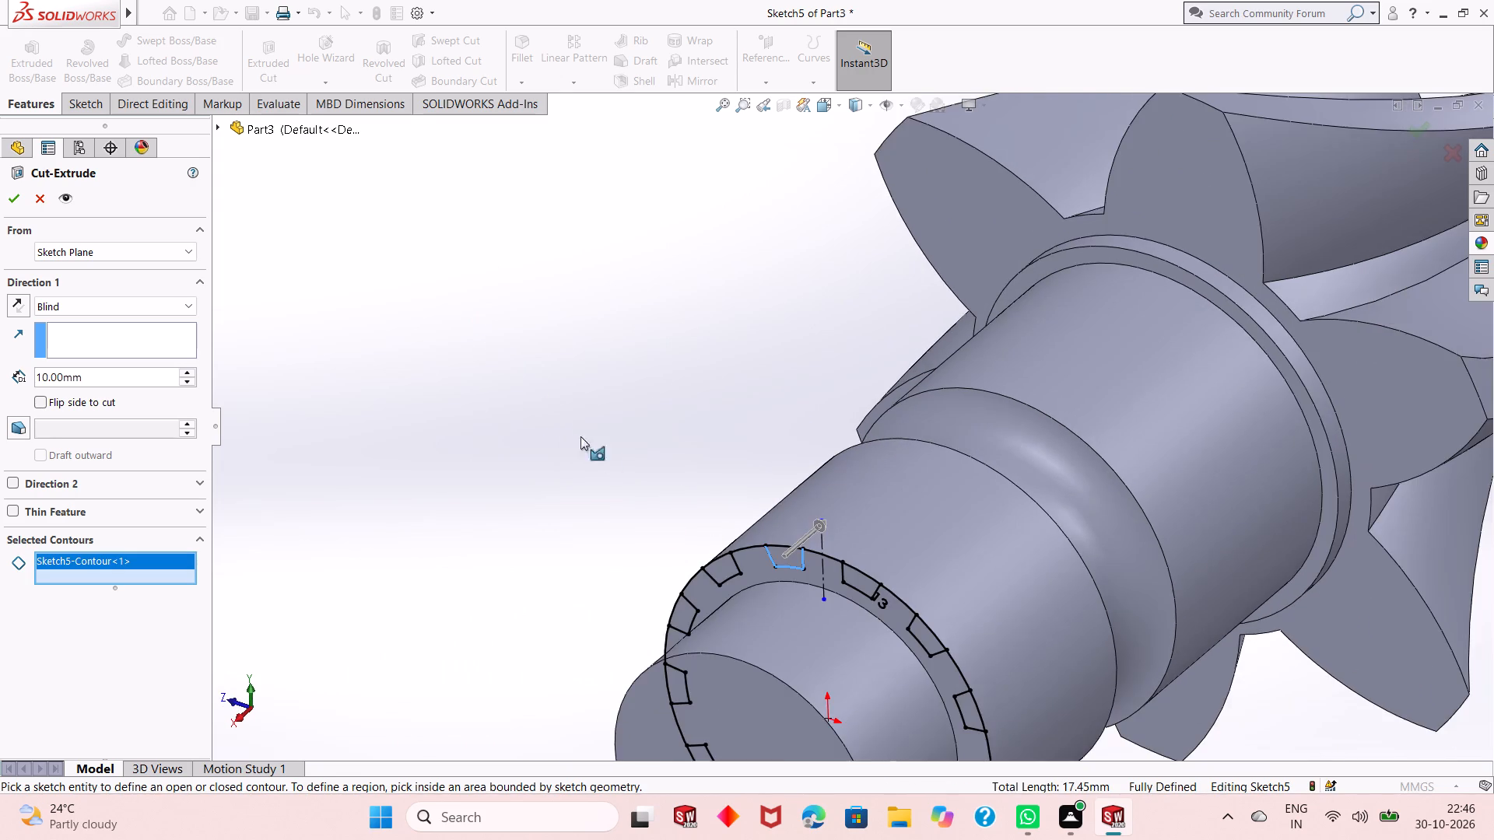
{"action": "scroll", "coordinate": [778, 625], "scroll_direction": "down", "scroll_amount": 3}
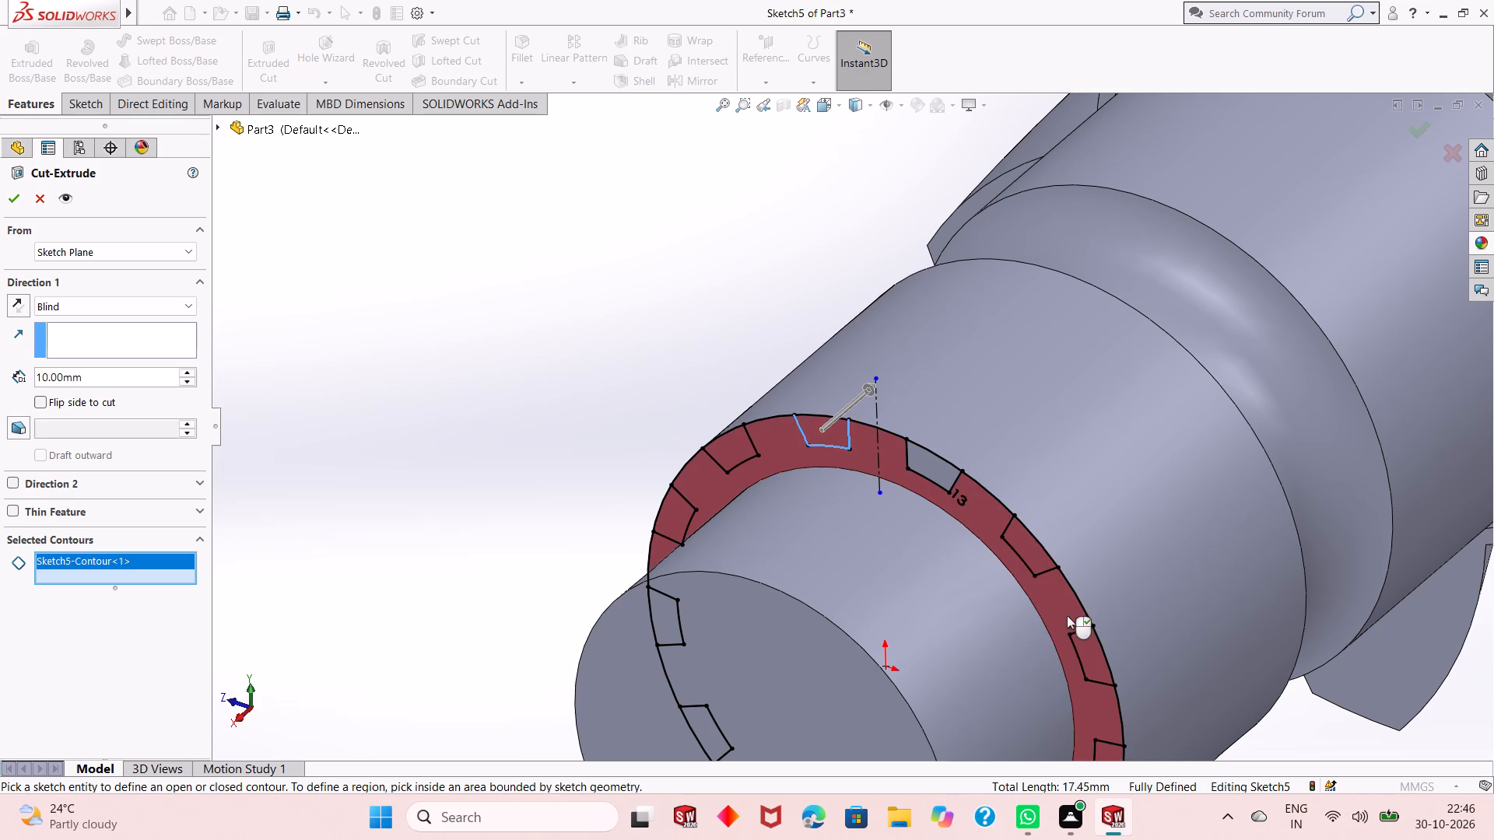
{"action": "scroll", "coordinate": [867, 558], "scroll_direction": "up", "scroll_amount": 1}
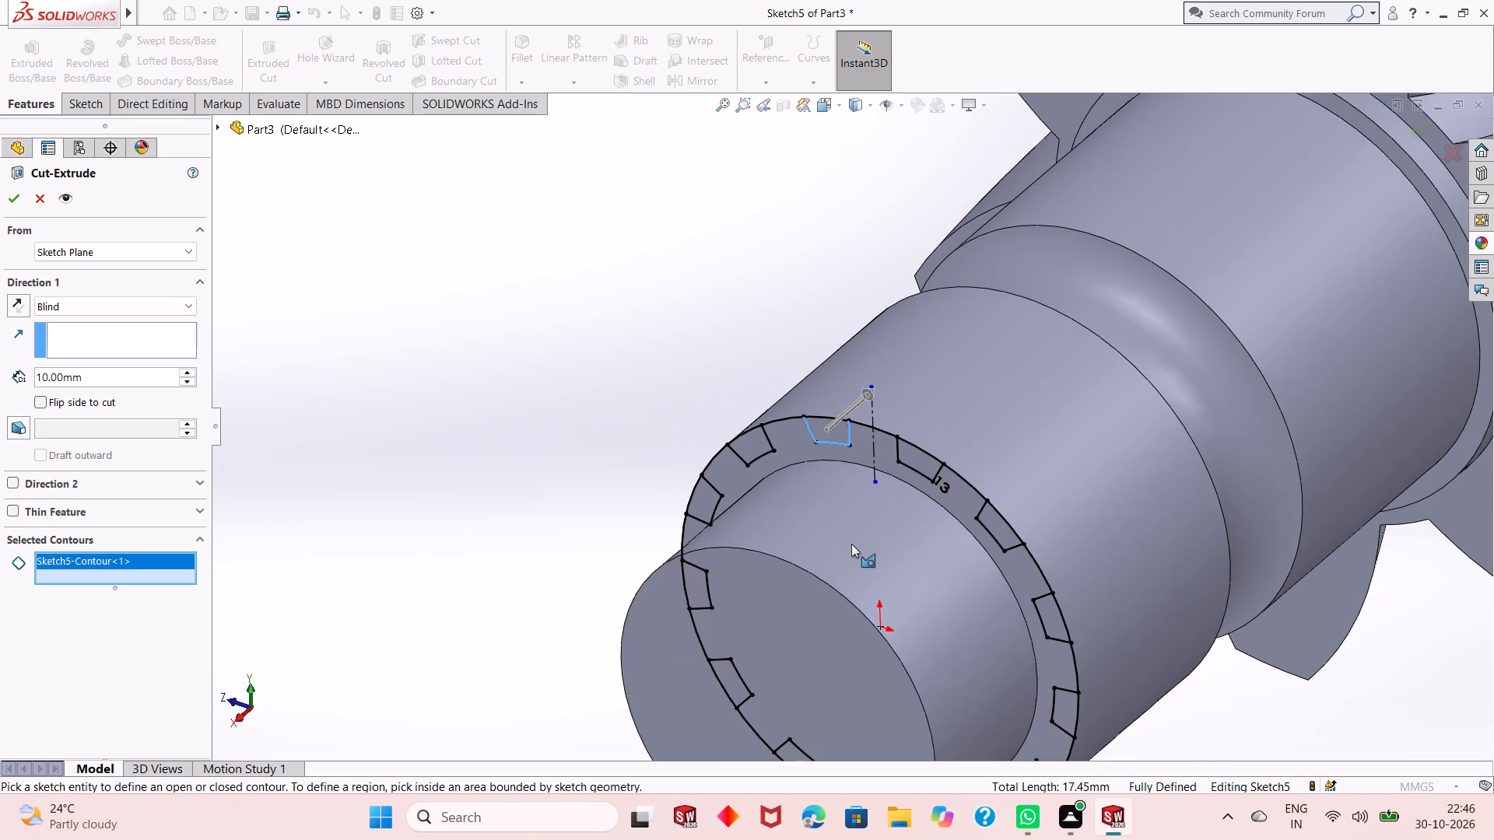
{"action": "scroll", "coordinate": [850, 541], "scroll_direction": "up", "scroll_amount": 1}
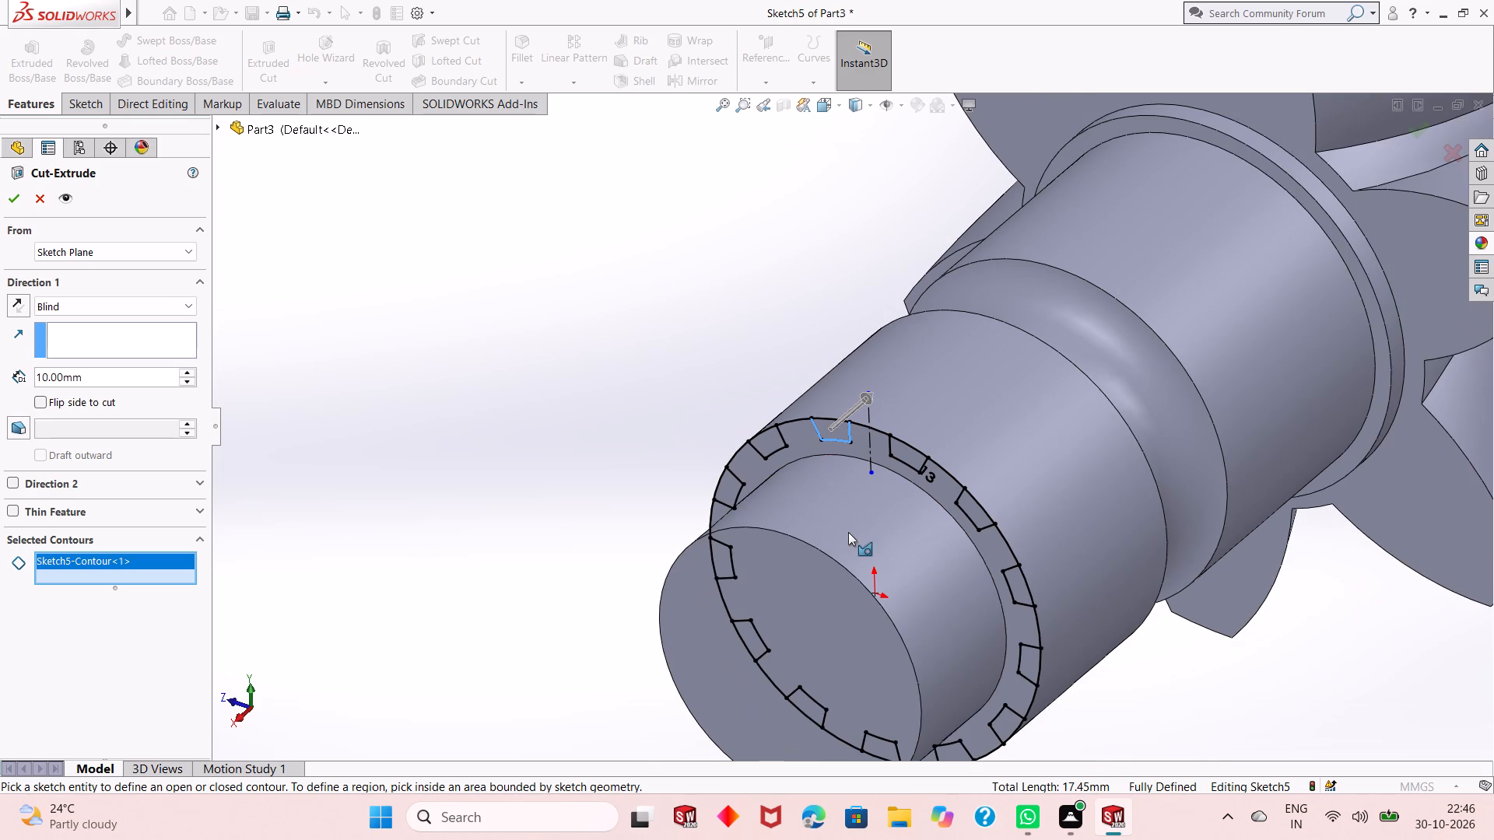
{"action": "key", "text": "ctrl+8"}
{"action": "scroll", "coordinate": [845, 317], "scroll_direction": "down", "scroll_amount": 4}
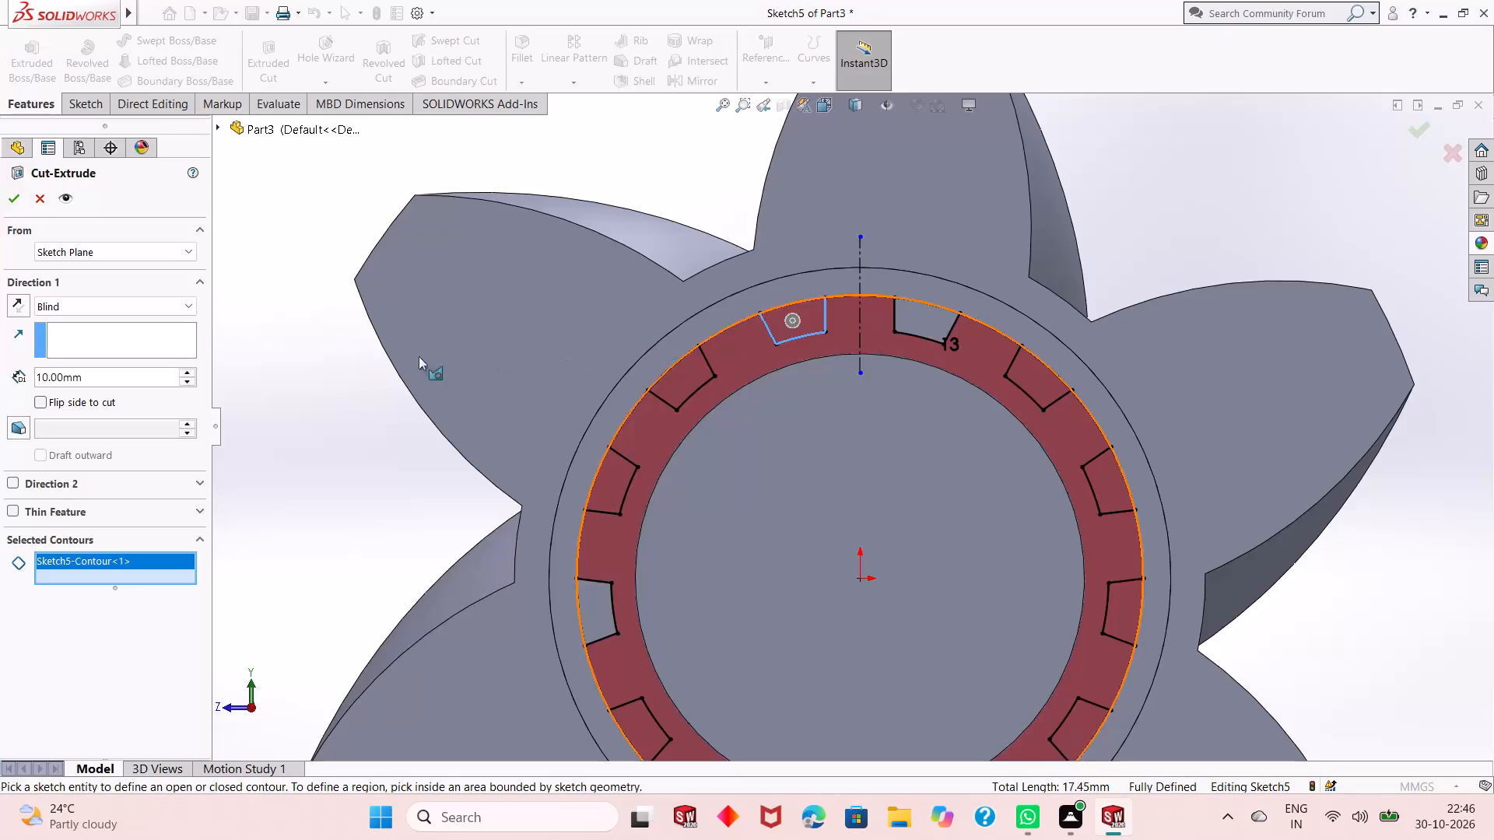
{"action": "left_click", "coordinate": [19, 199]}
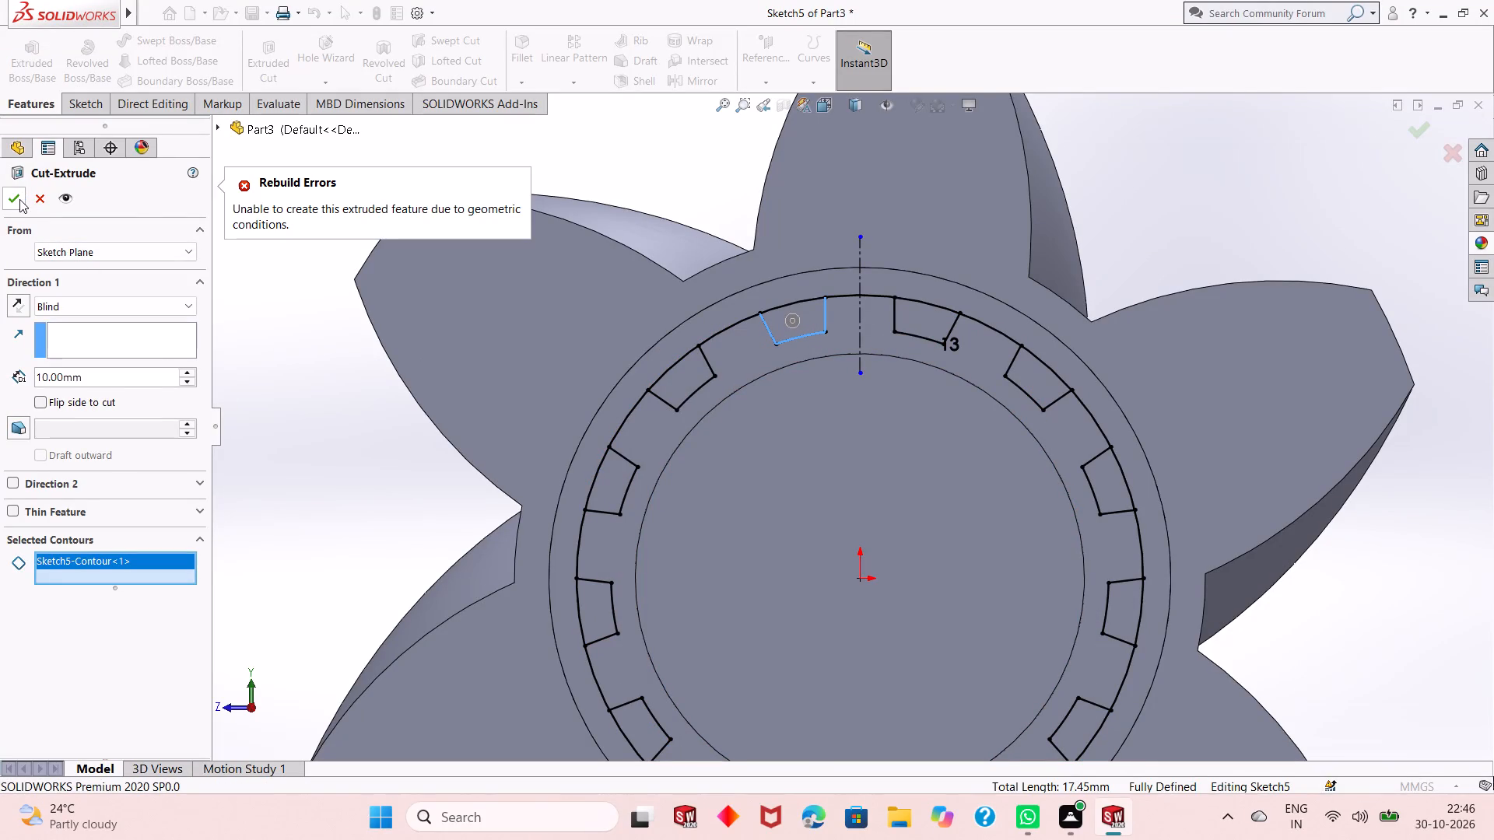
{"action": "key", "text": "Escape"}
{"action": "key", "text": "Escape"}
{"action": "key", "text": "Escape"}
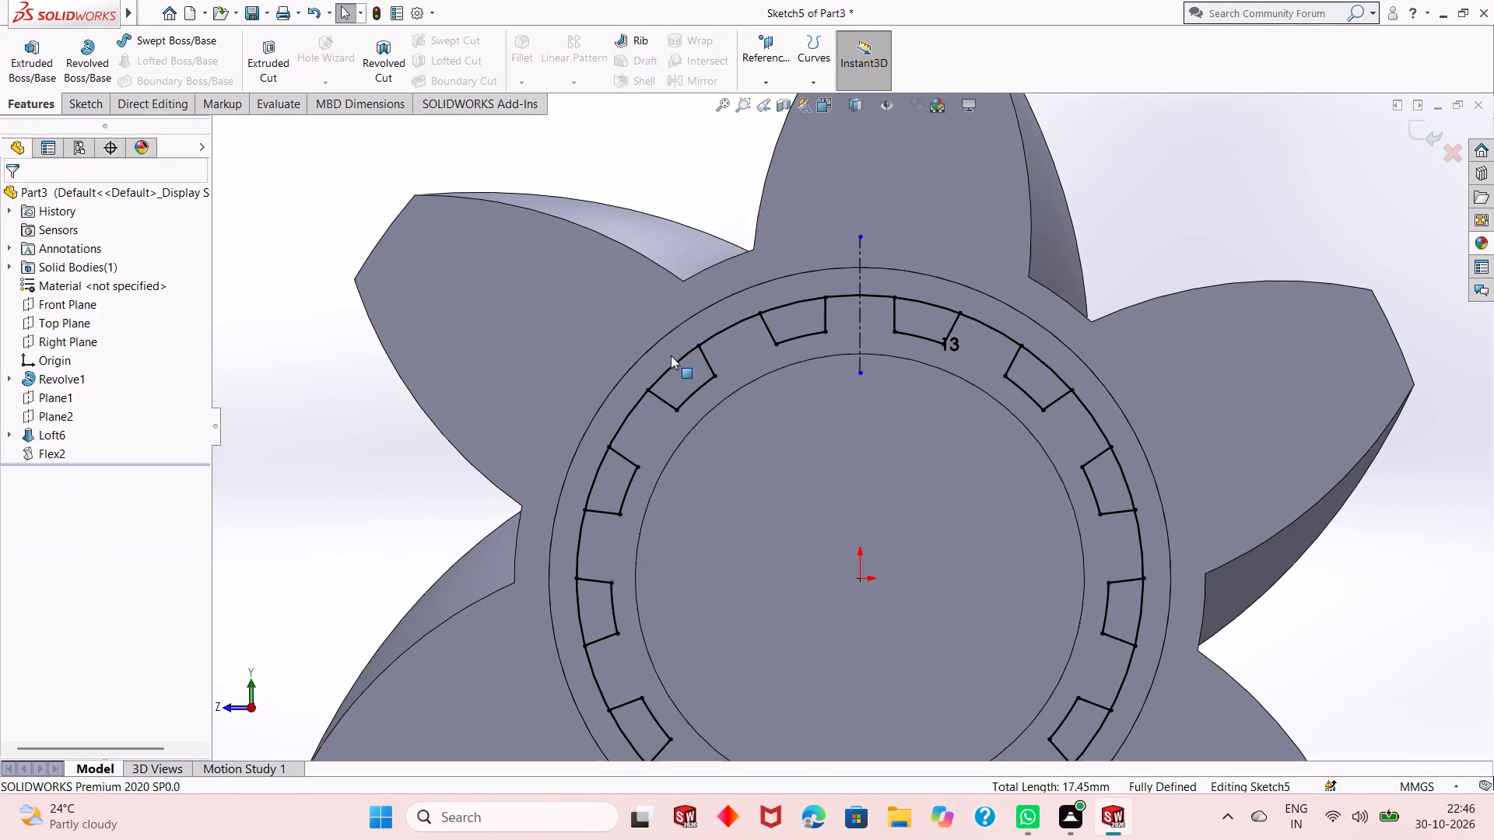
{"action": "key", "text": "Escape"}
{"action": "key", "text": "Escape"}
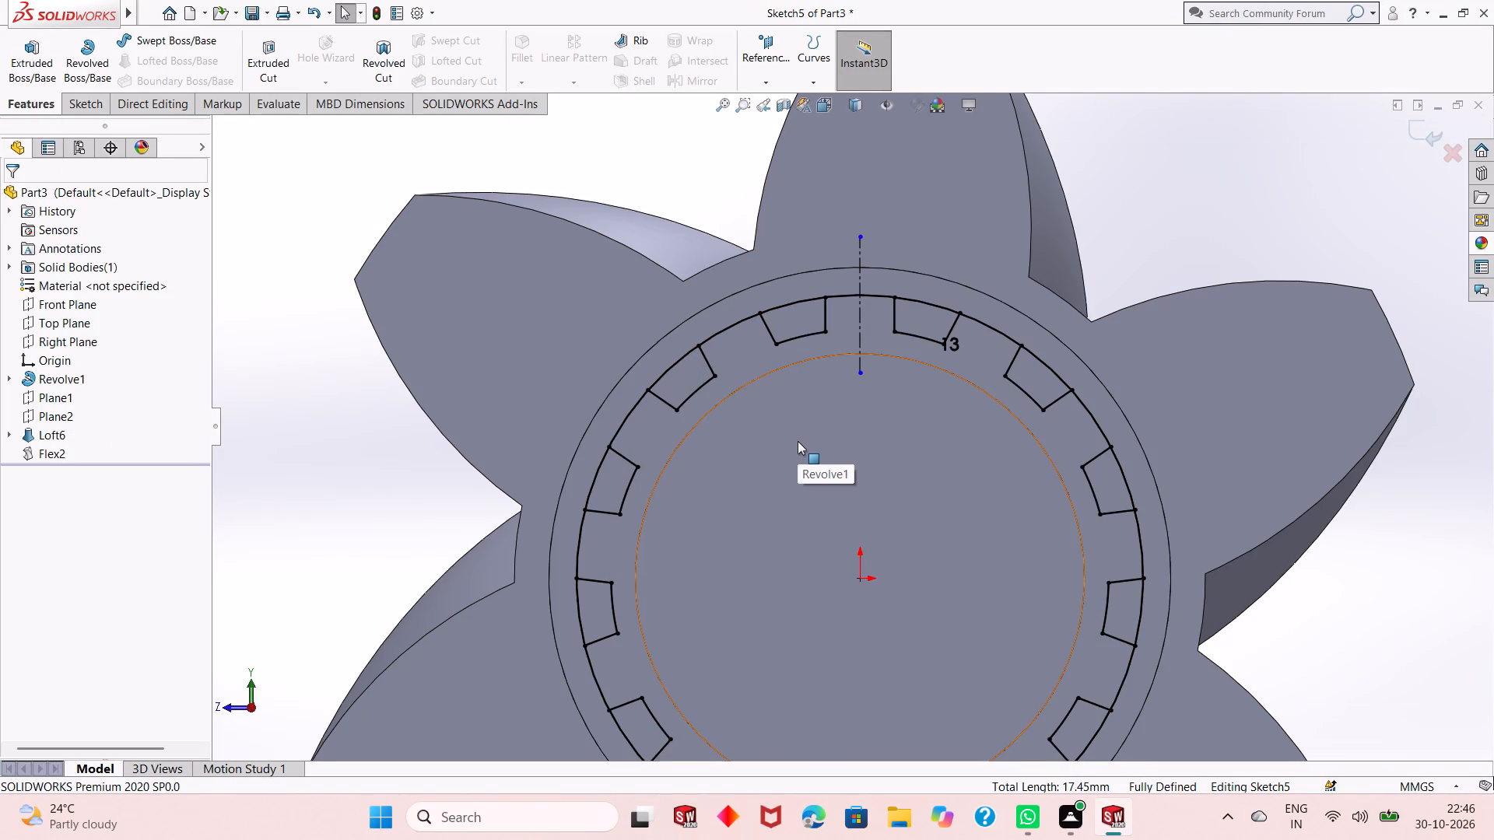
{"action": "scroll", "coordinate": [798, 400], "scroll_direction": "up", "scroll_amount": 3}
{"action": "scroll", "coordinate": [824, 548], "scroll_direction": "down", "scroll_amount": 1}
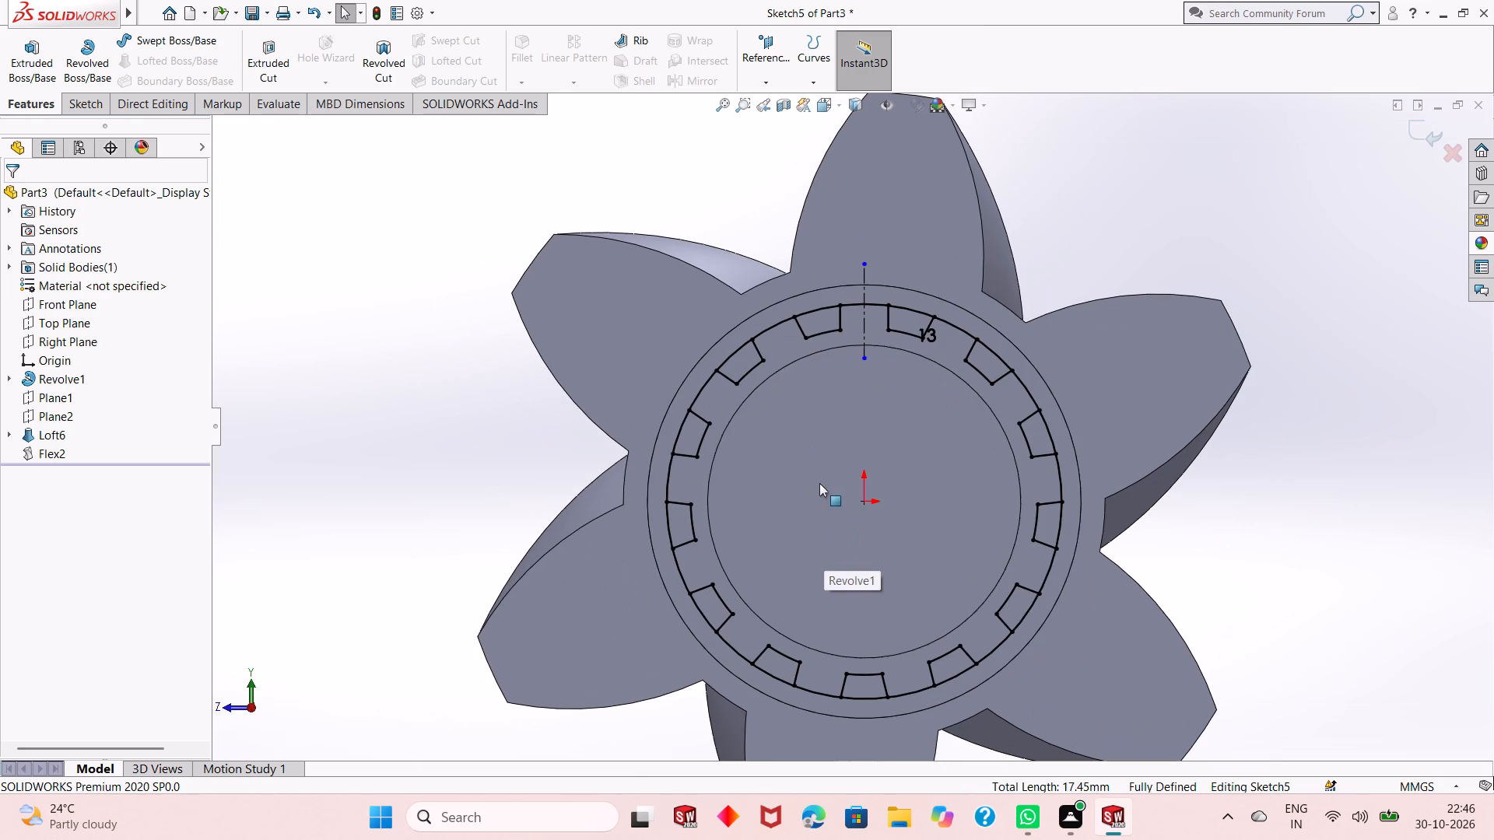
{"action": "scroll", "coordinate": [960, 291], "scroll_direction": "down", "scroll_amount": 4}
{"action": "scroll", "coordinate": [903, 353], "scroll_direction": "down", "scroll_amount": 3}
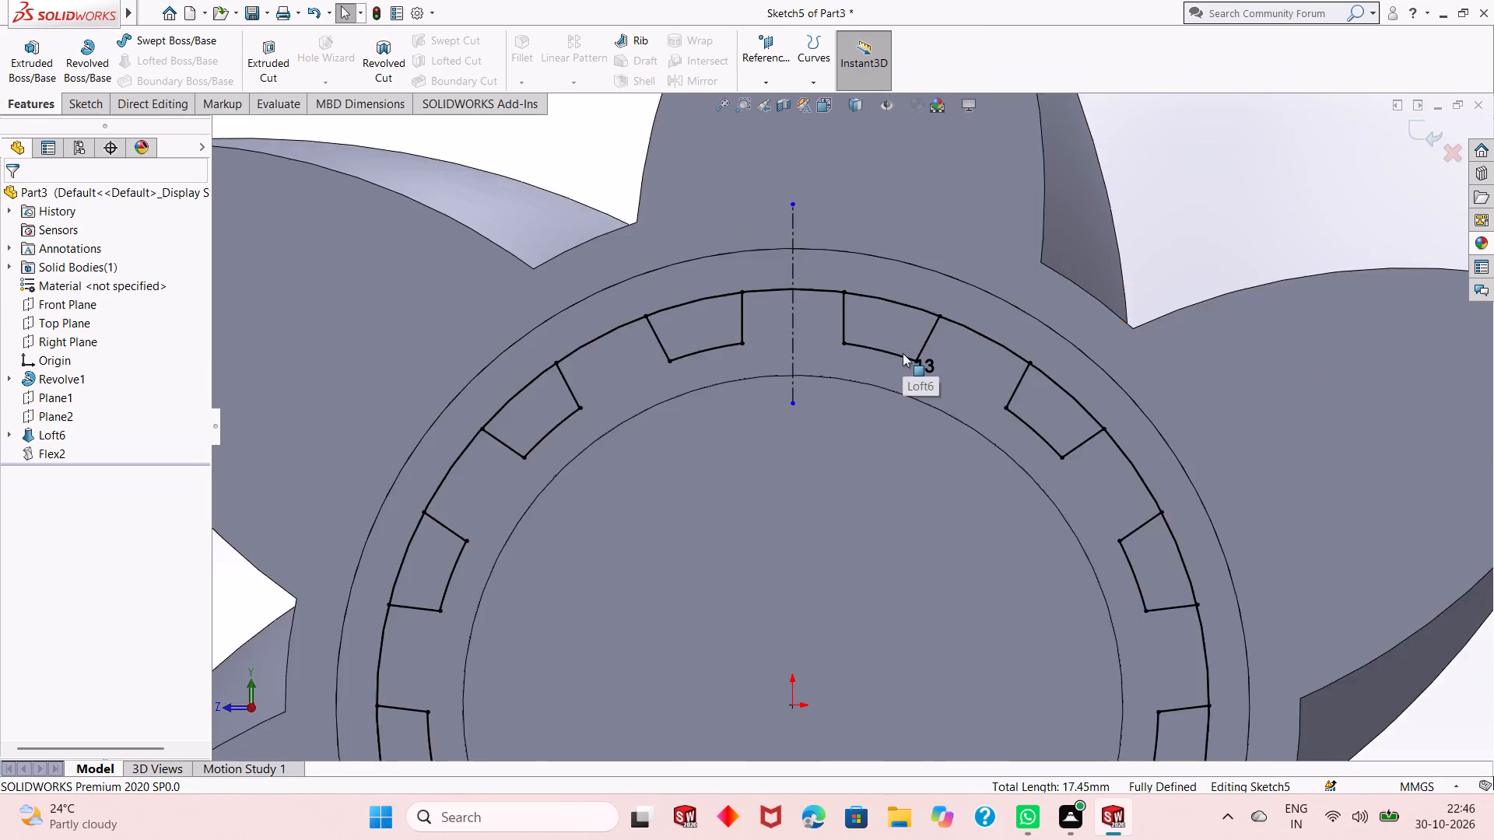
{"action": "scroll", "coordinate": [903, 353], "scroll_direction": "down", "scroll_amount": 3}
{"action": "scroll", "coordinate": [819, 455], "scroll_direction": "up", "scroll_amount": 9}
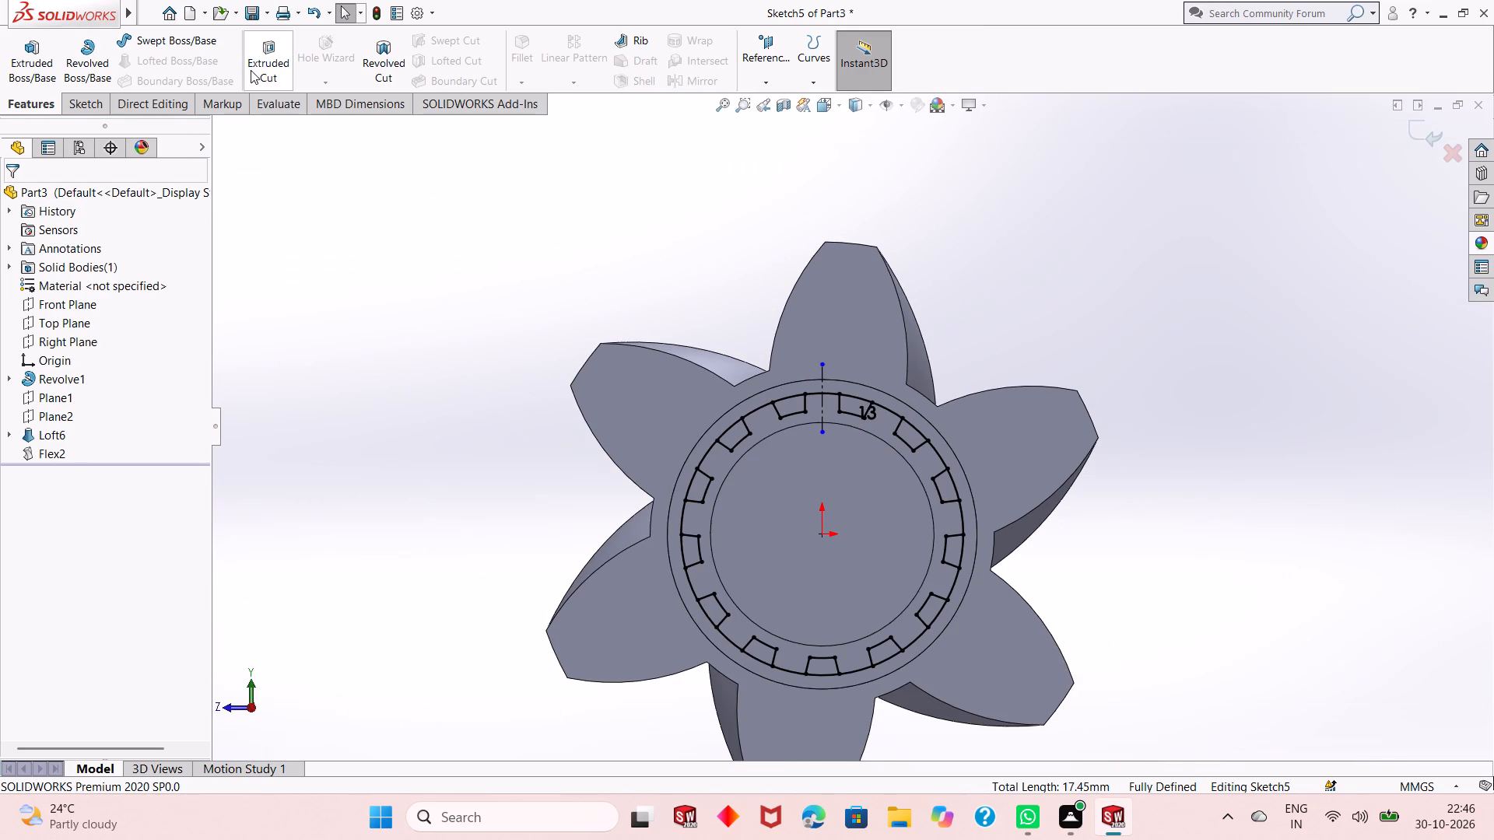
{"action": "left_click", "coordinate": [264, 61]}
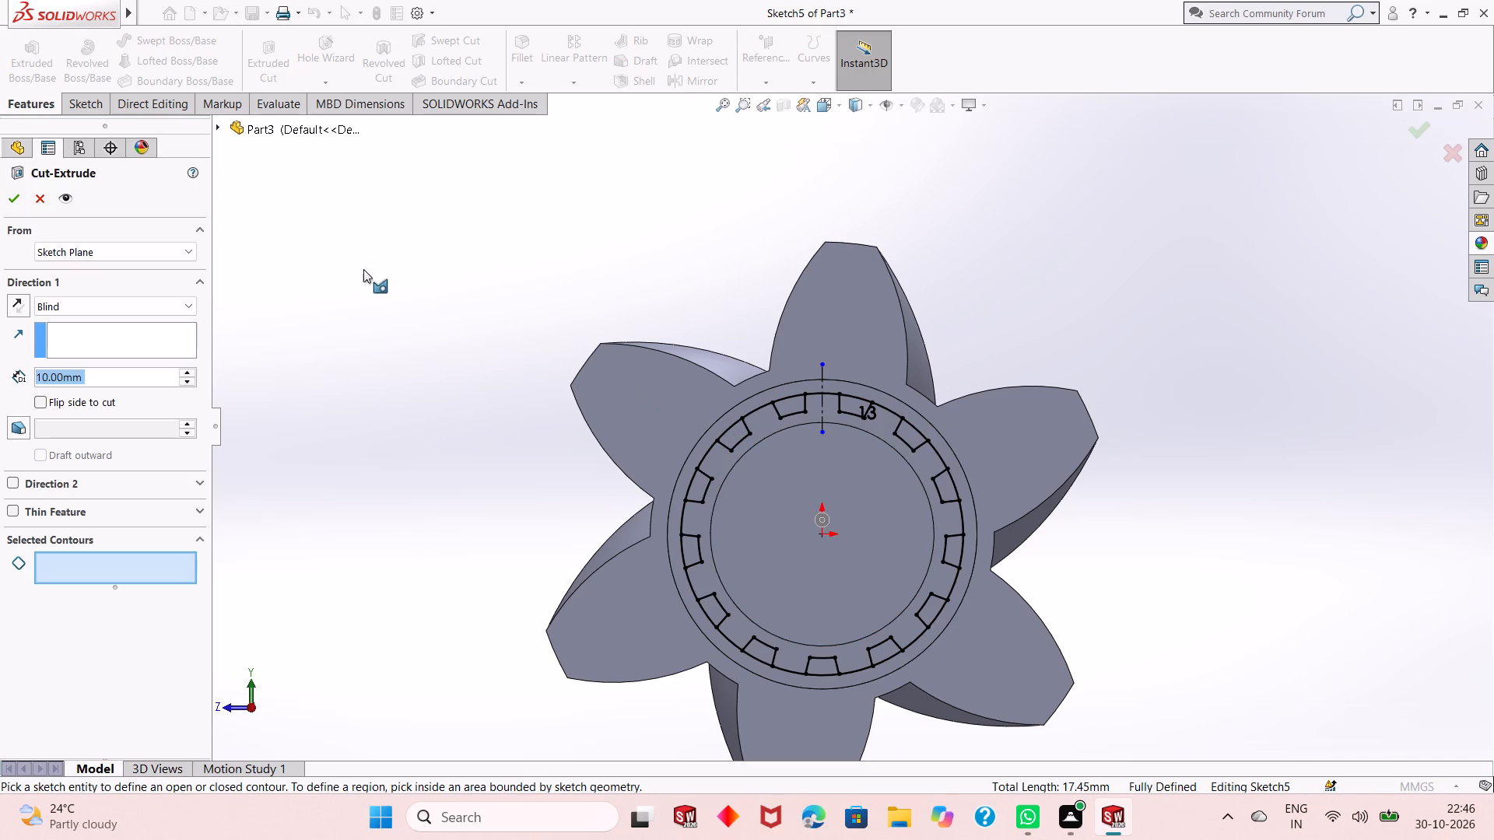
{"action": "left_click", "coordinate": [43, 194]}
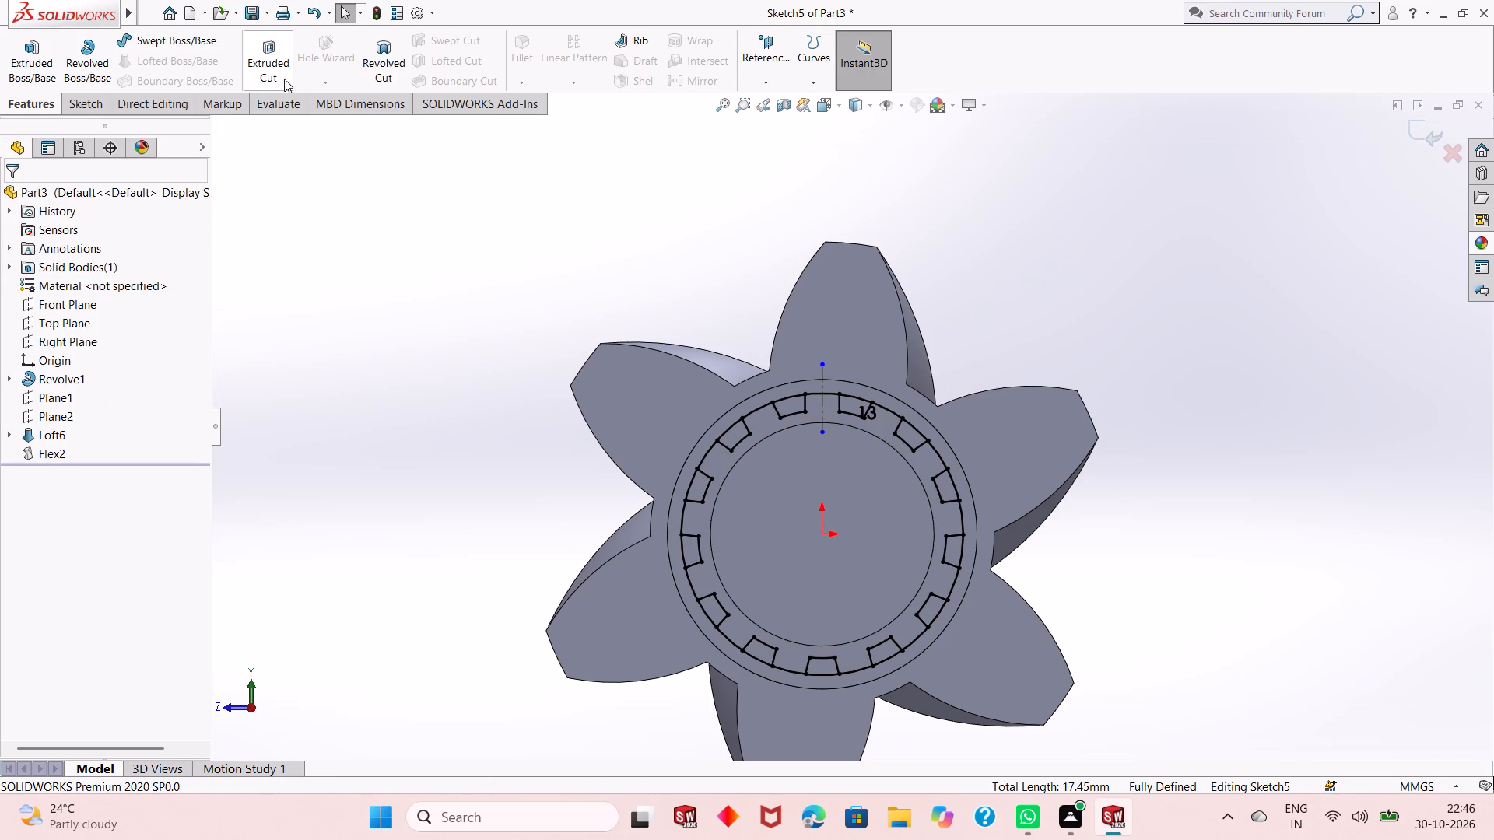
Trim the outer-circle arcs between blocks across the centerline, in the first gap counterclockwise, and in the first two gaps clockwise.
{"action": "left_click", "coordinate": [104, 108]}
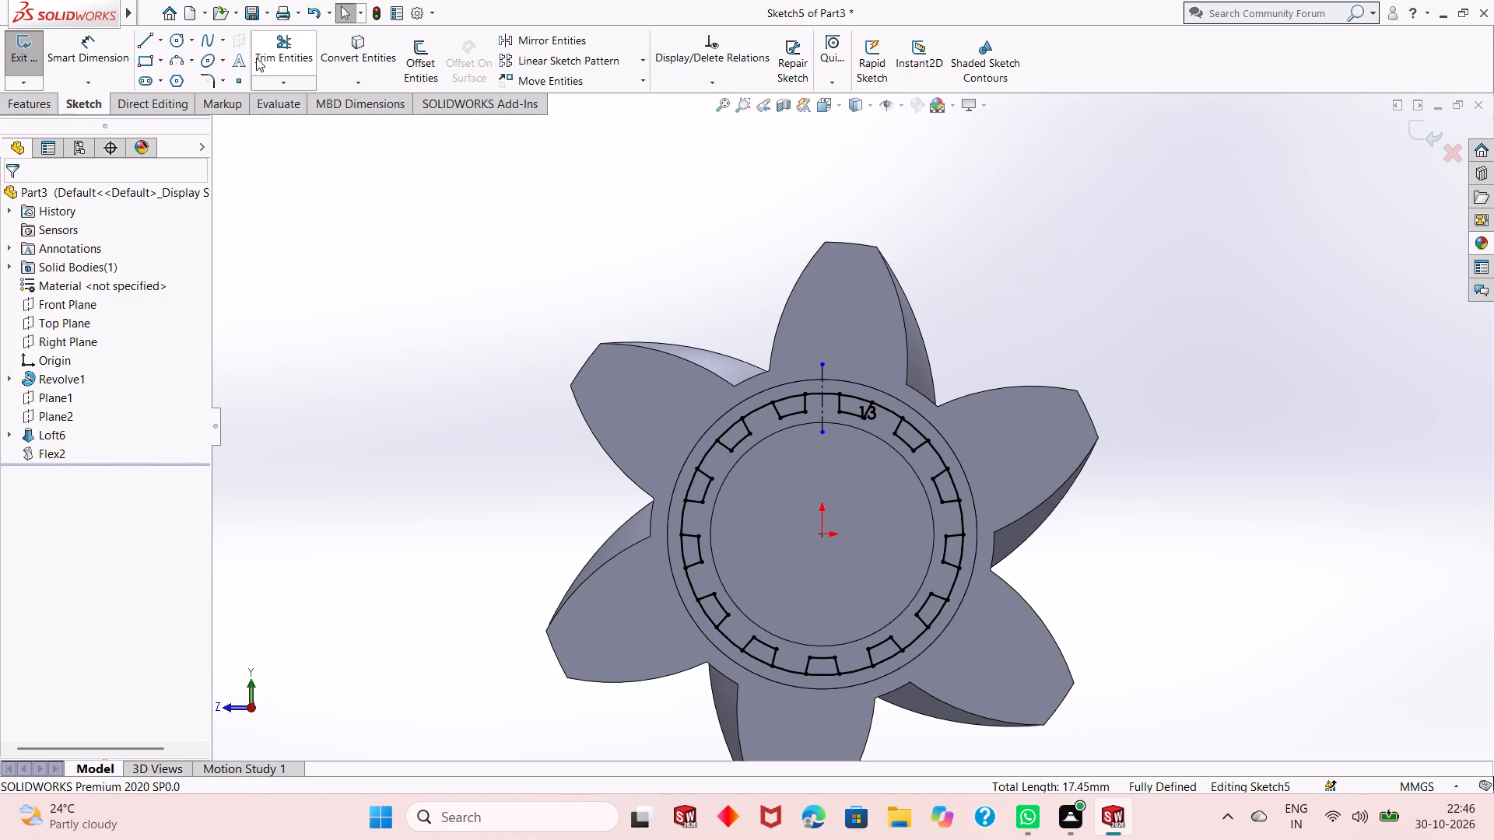
{"action": "left_click", "coordinate": [285, 58]}
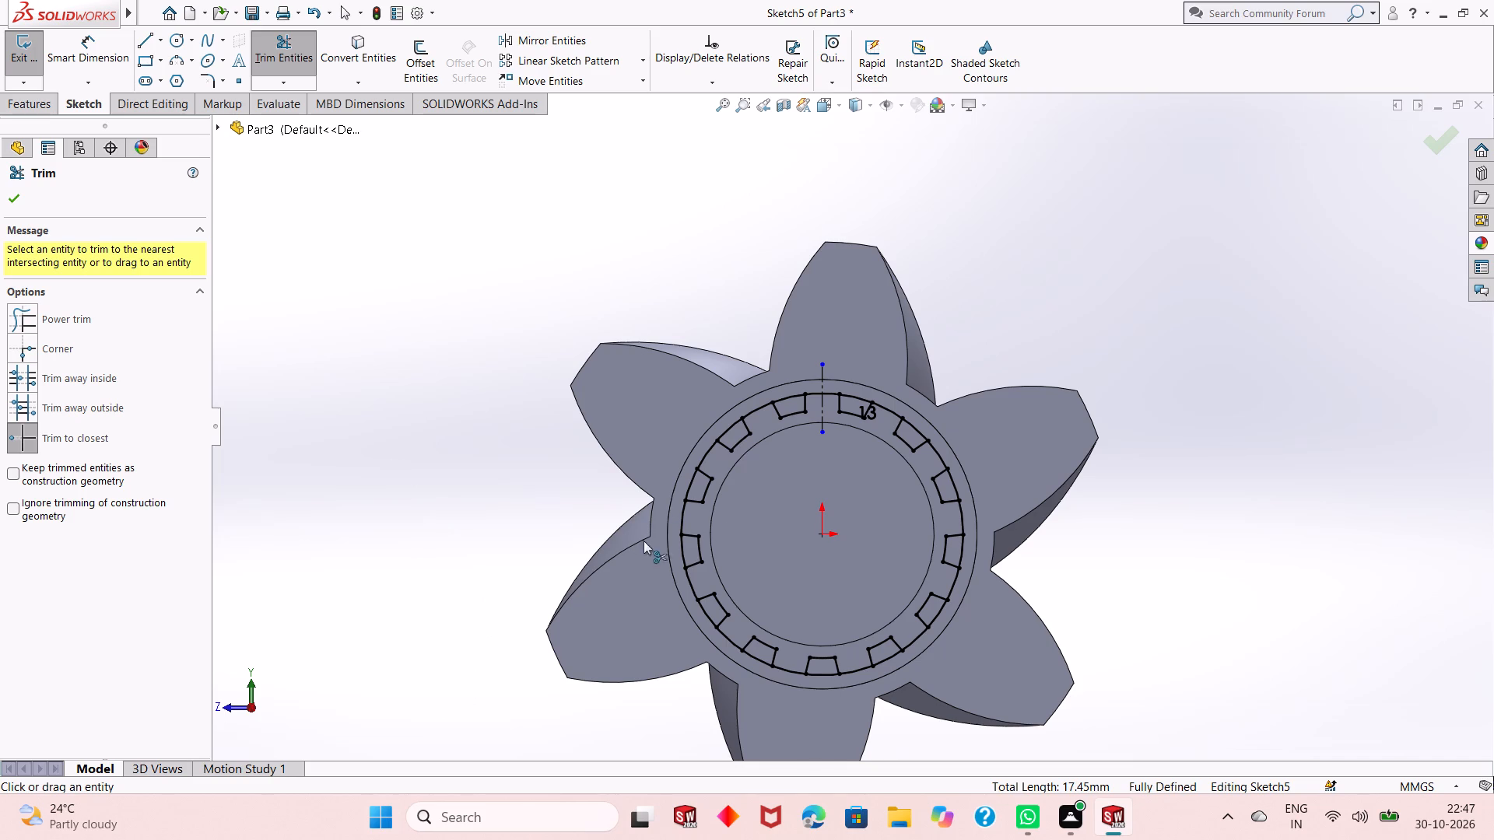
{"action": "scroll", "coordinate": [808, 430], "scroll_direction": "down", "scroll_amount": 2}
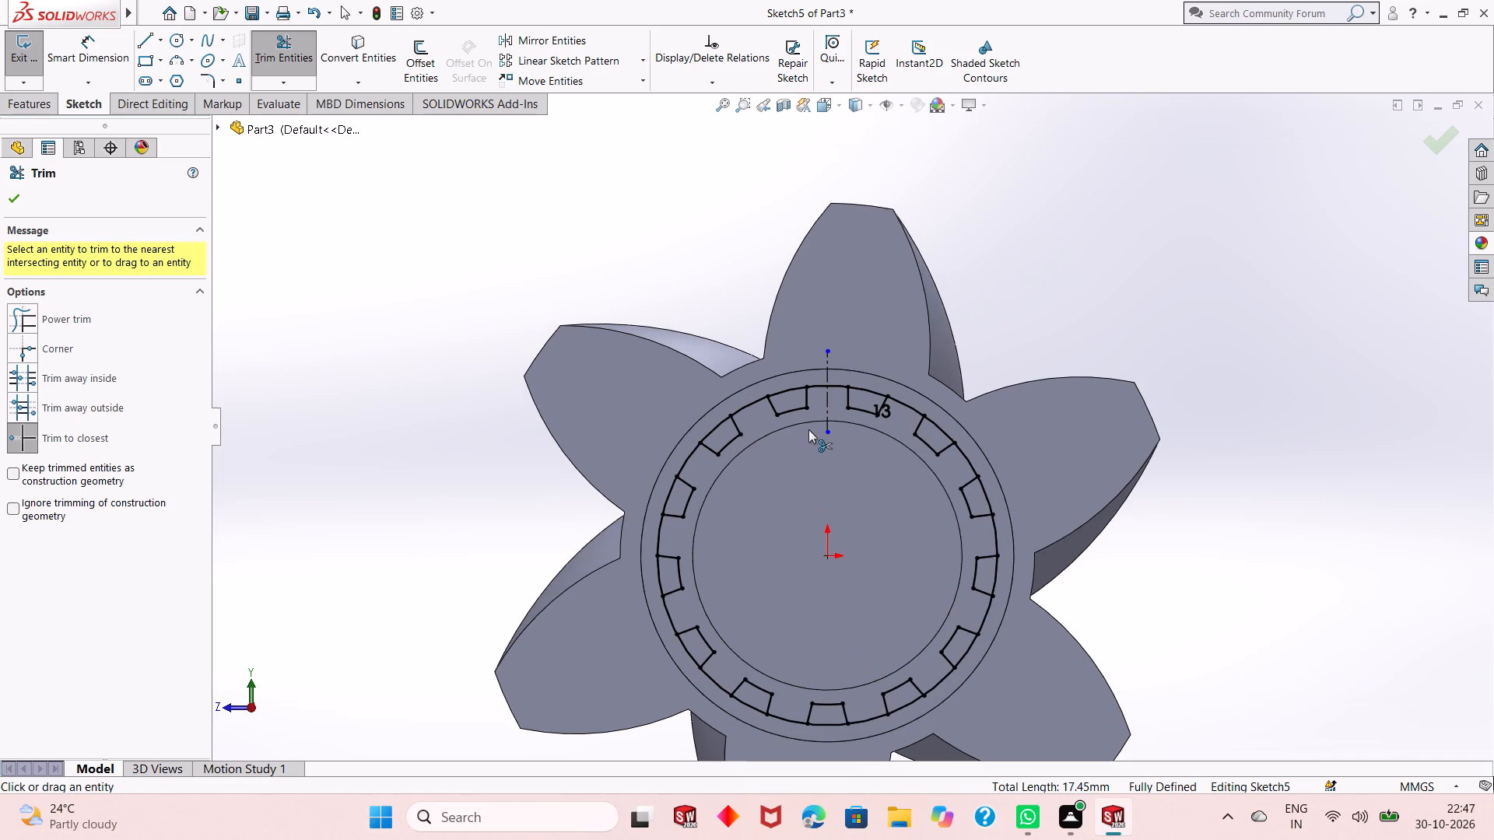
{"action": "scroll", "coordinate": [822, 420], "scroll_direction": "down", "scroll_amount": 2}
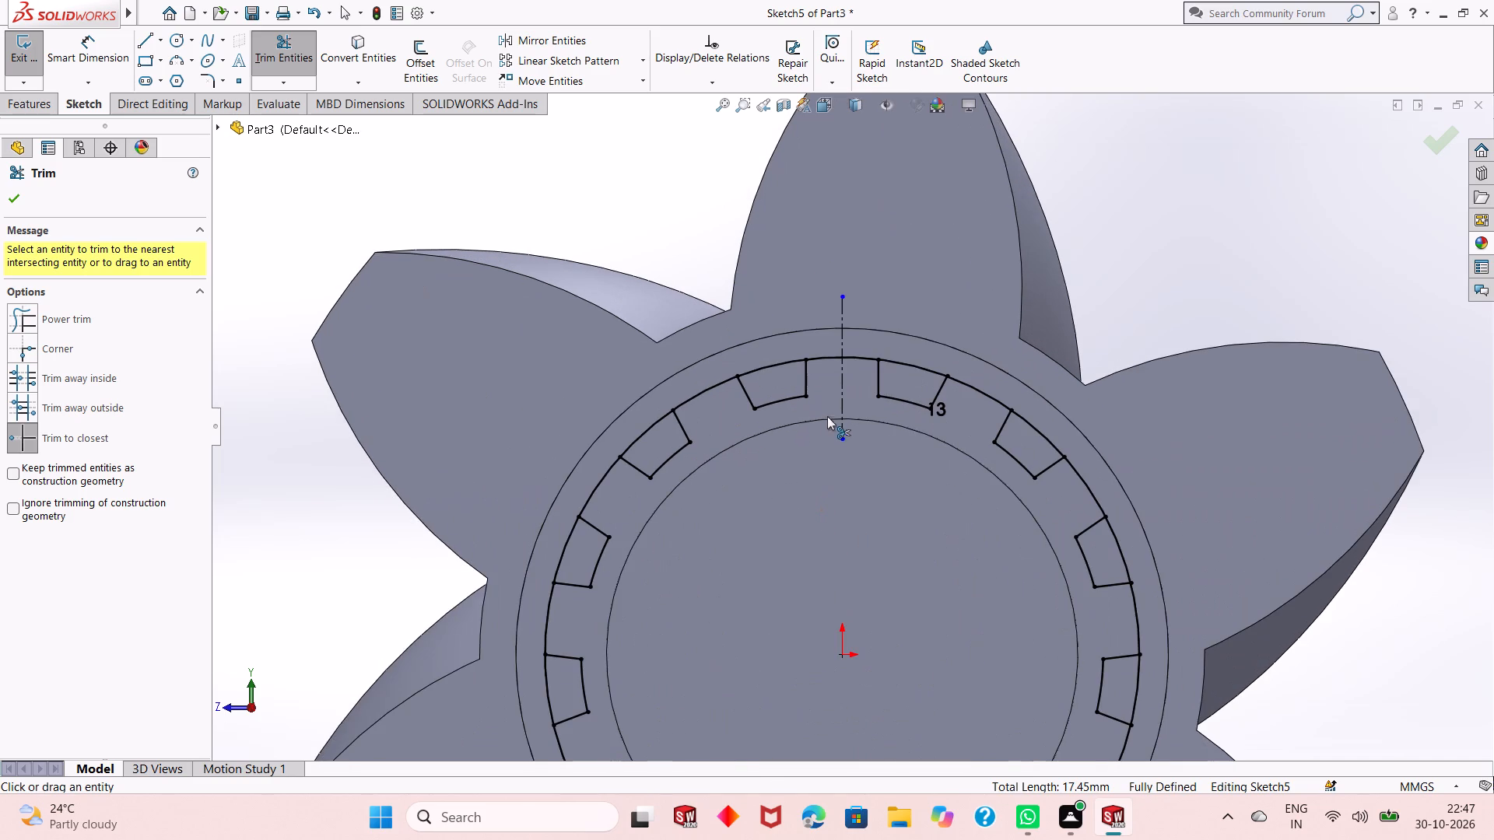
{"action": "left_click", "coordinate": [710, 392]}
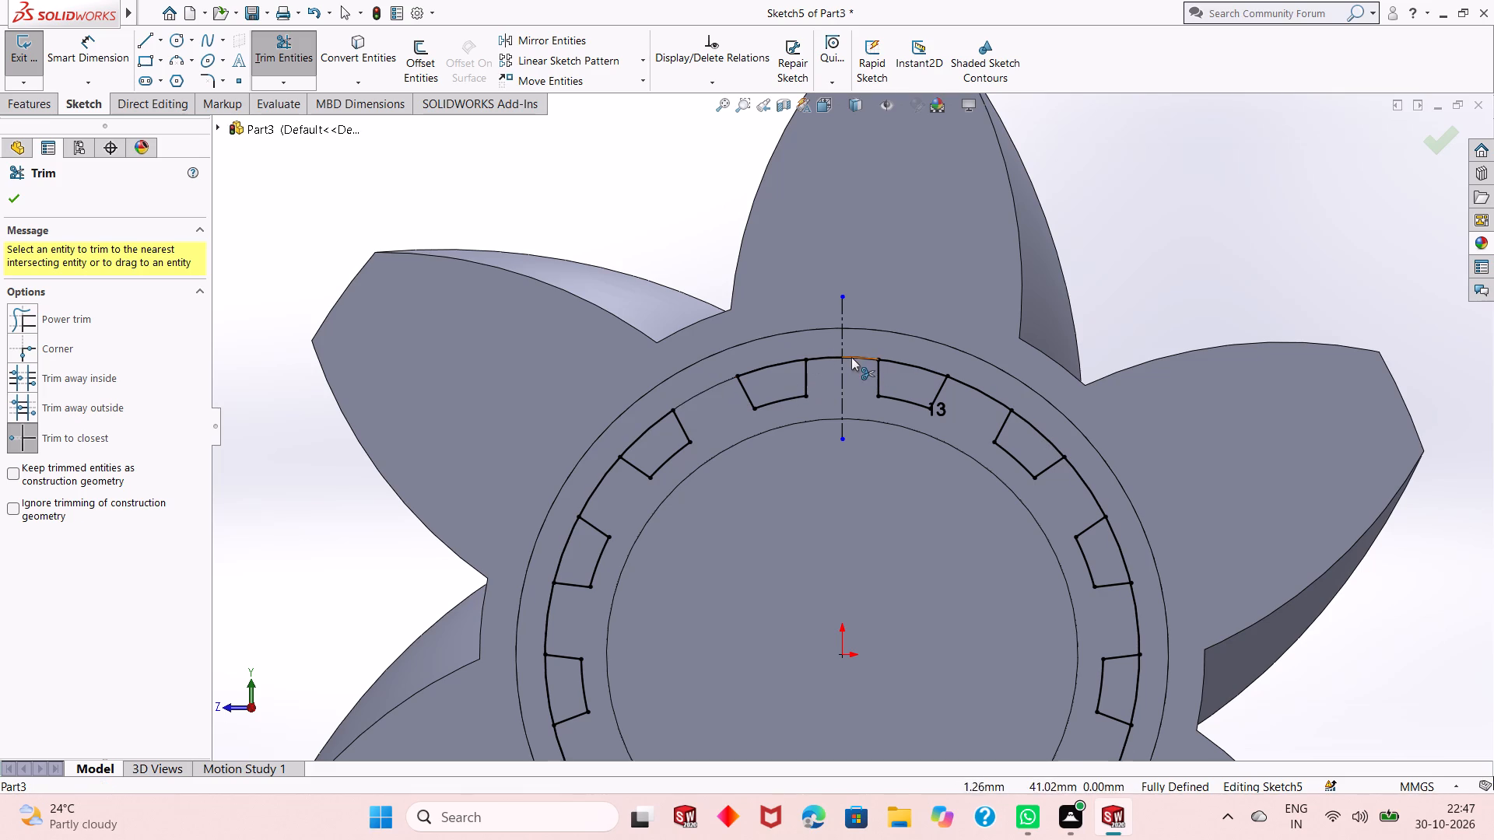
{"action": "left_click", "coordinate": [851, 357]}
{"action": "left_click", "coordinate": [815, 357]}
{"action": "left_click", "coordinate": [956, 380]}
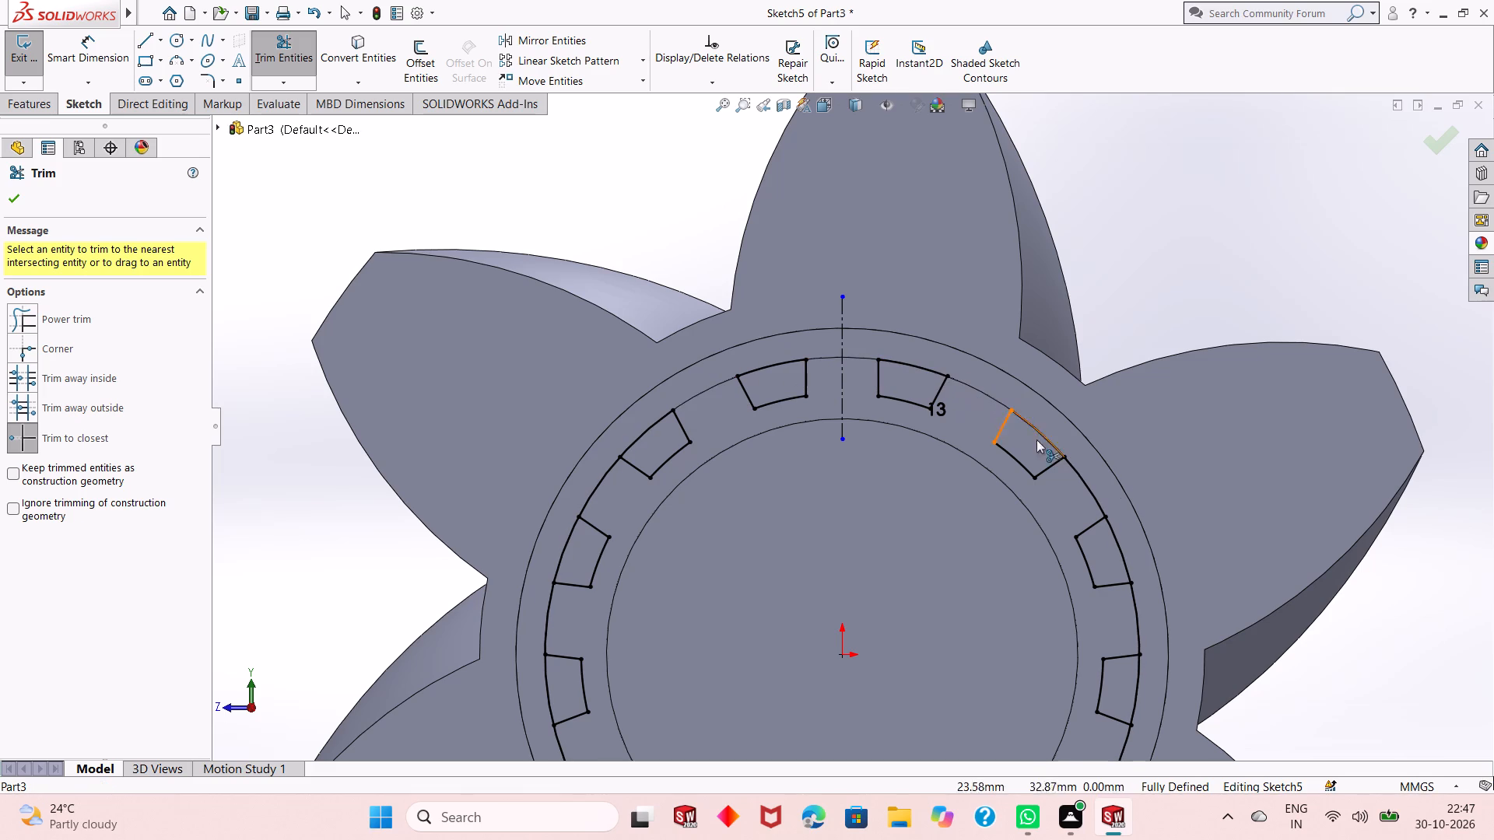
{"action": "left_click", "coordinate": [1092, 490]}
Trim three more outer-circle arcs clockwise, in the third, fourth and fifth gaps between blocks from the centerline.
{"action": "scroll", "coordinate": [962, 455], "scroll_direction": "up", "scroll_amount": 2}
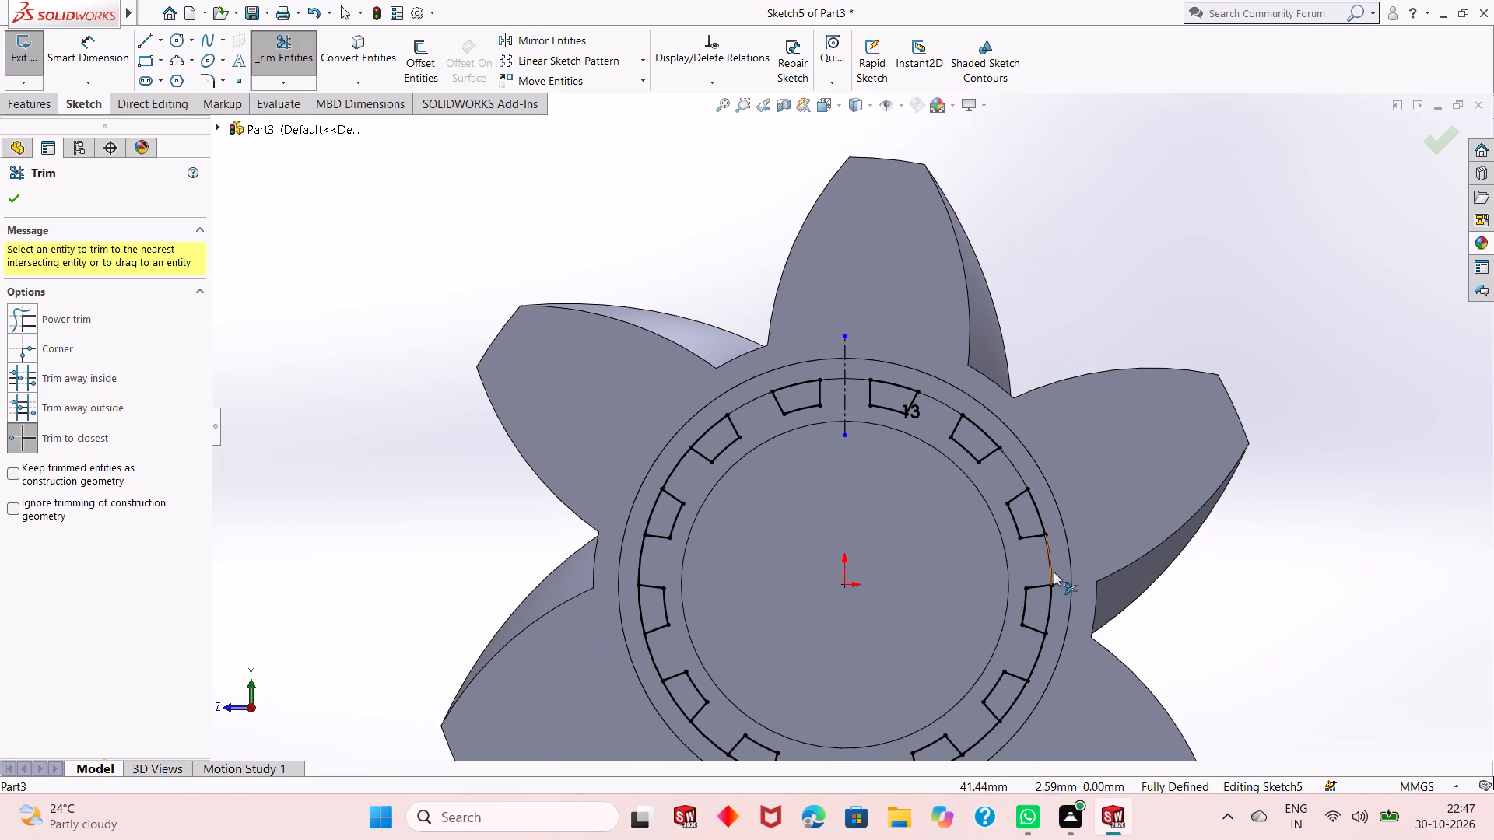
{"action": "left_click", "coordinate": [1054, 569]}
{"action": "left_click", "coordinate": [1036, 658]}
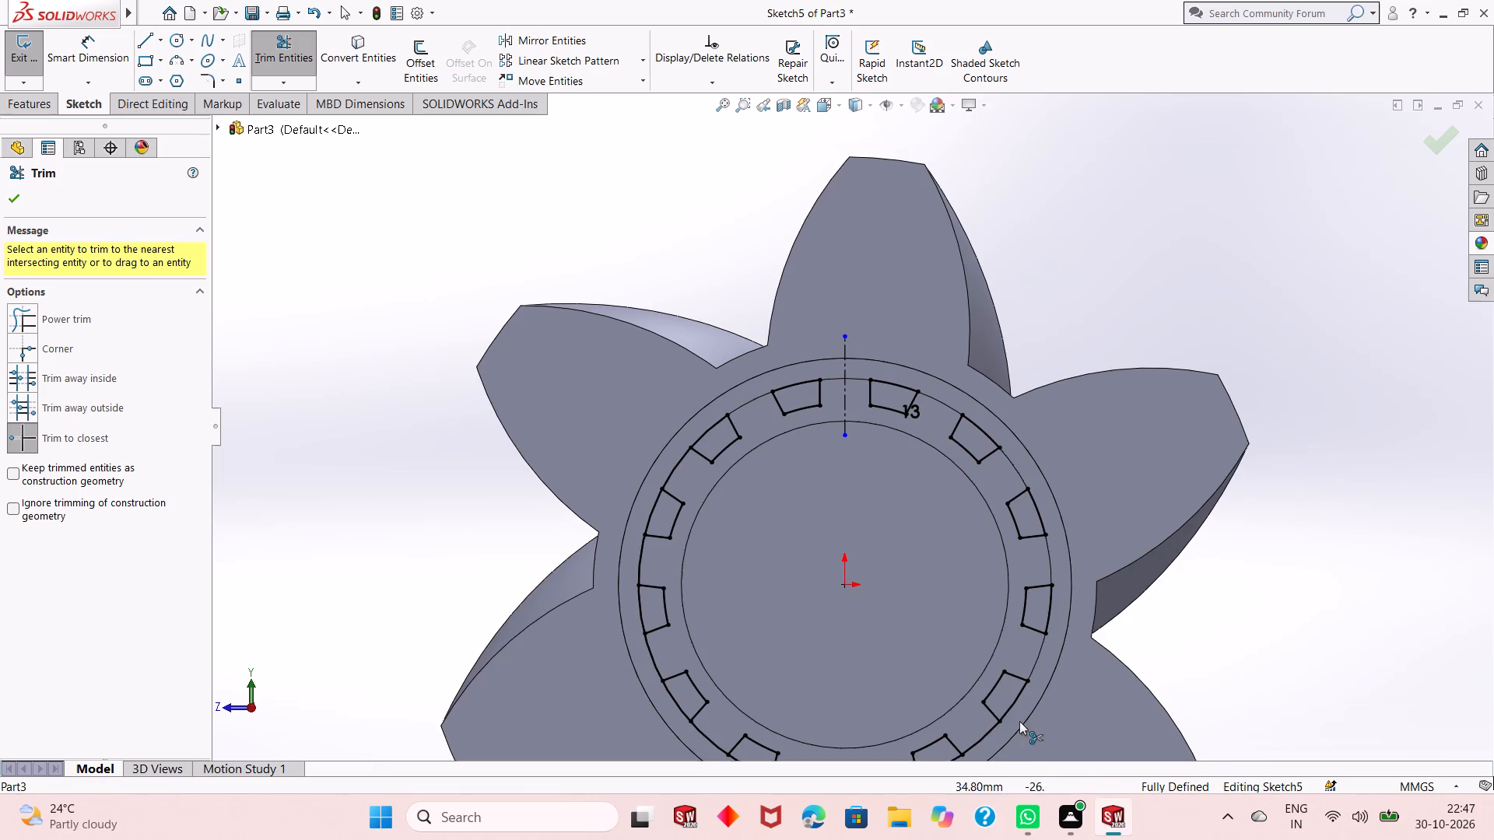
{"action": "scroll", "coordinate": [979, 632], "scroll_direction": "up", "scroll_amount": 3}
{"action": "scroll", "coordinate": [965, 660], "scroll_direction": "down", "scroll_amount": 2}
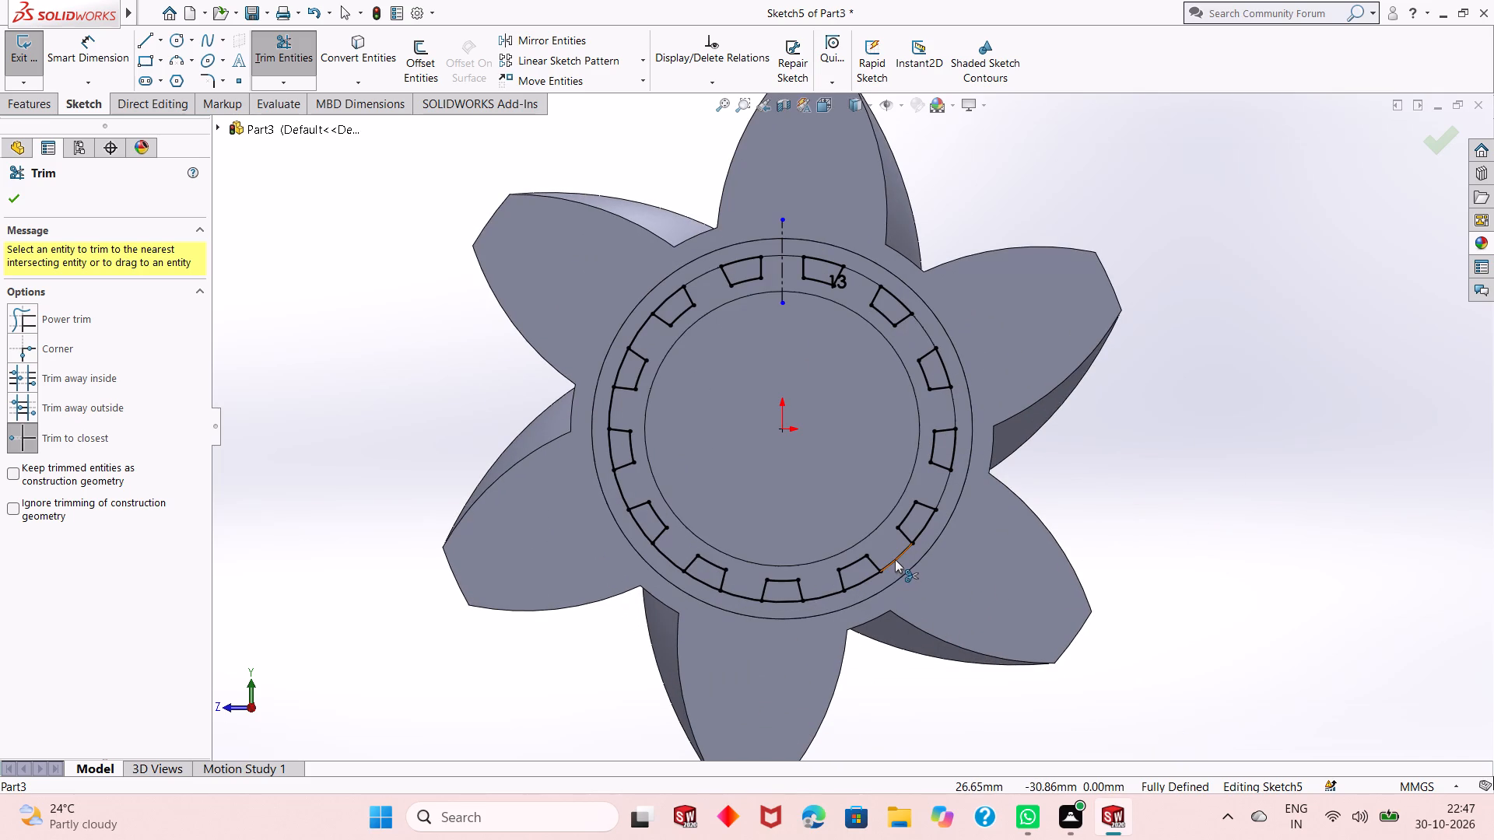
{"action": "left_click", "coordinate": [895, 559]}
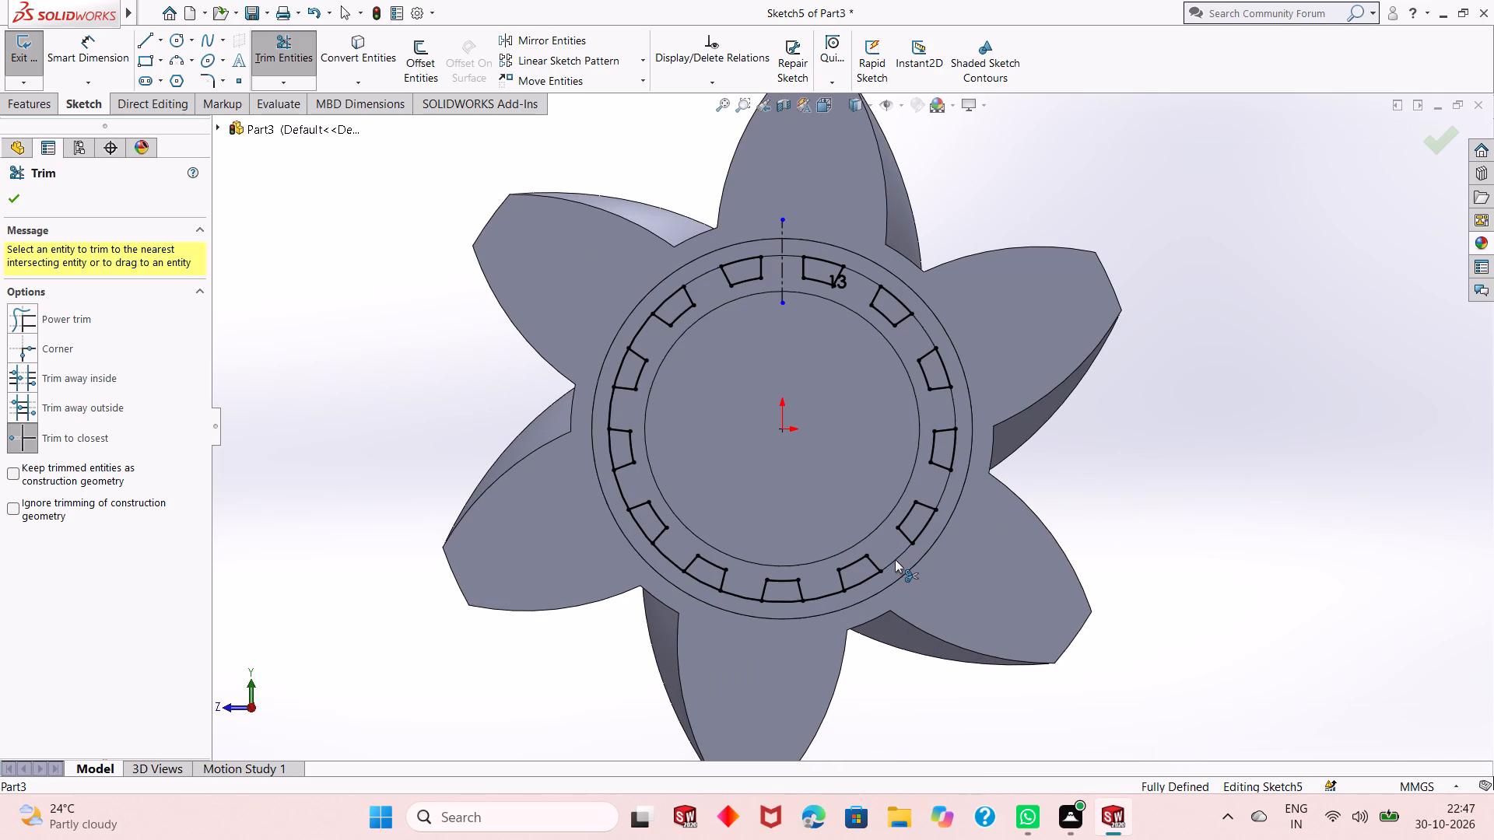
{"action": "scroll", "coordinate": [741, 496], "scroll_direction": "down", "scroll_amount": 1}
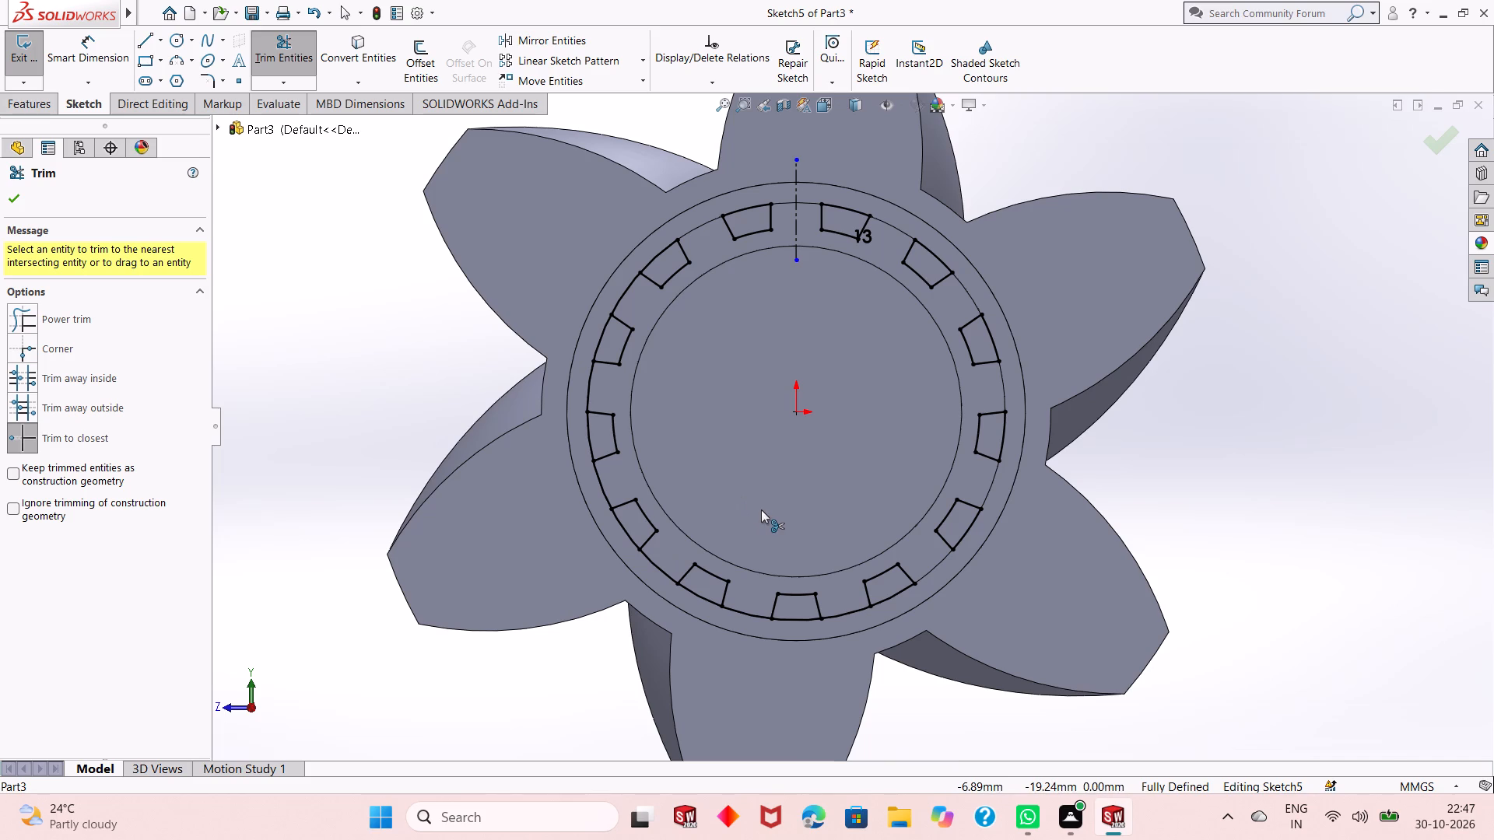
Trim the six remaining outer-circle arcs clockwise around the ring, leaving 13 separate closed blocks, and finish trimming.
{"action": "scroll", "coordinate": [805, 513], "scroll_direction": "down", "scroll_amount": 3}
{"action": "scroll", "coordinate": [806, 516], "scroll_direction": "up", "scroll_amount": 3}
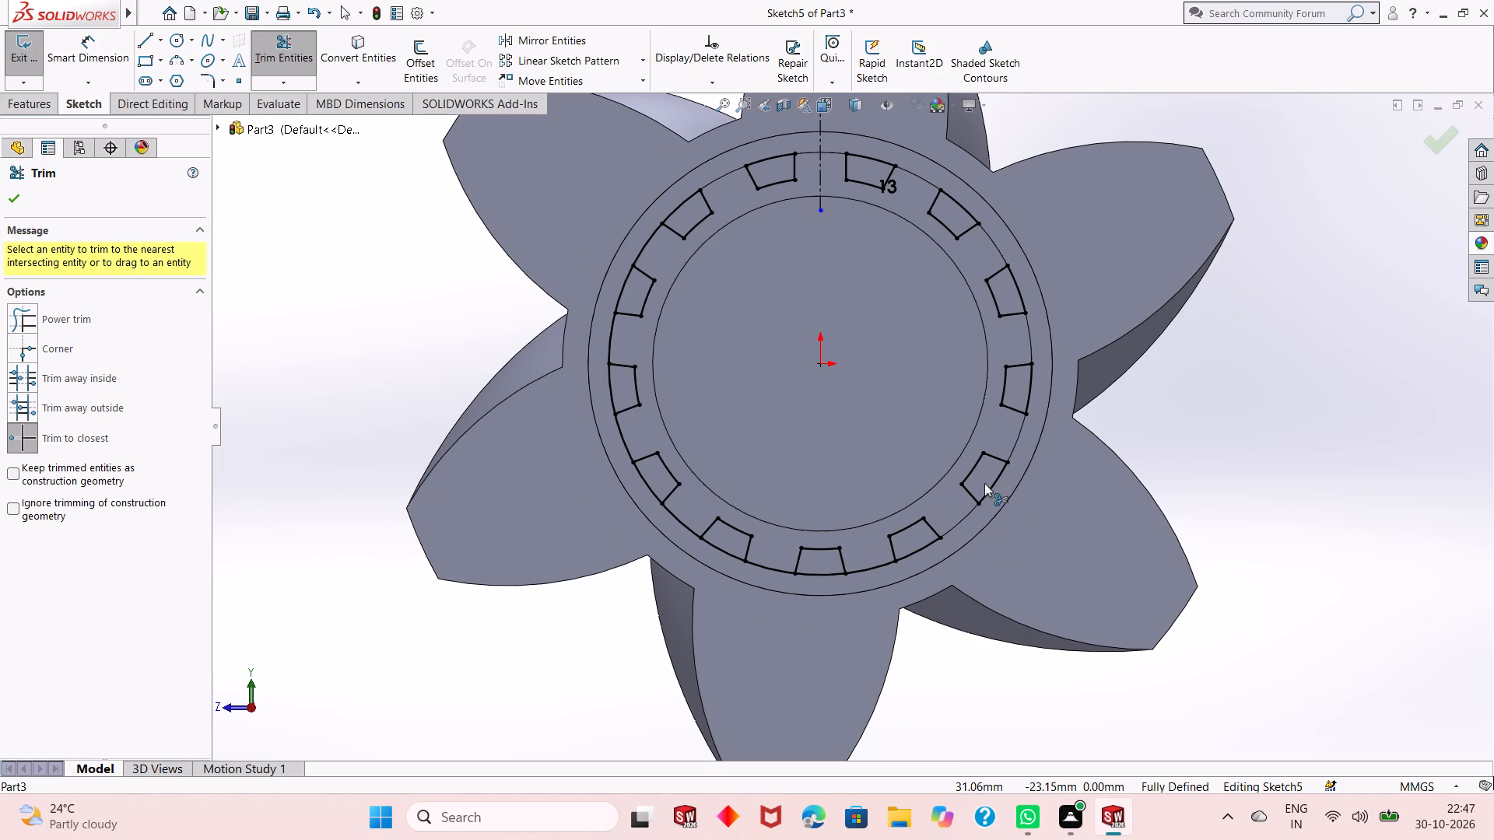
{"action": "left_click", "coordinate": [869, 570]}
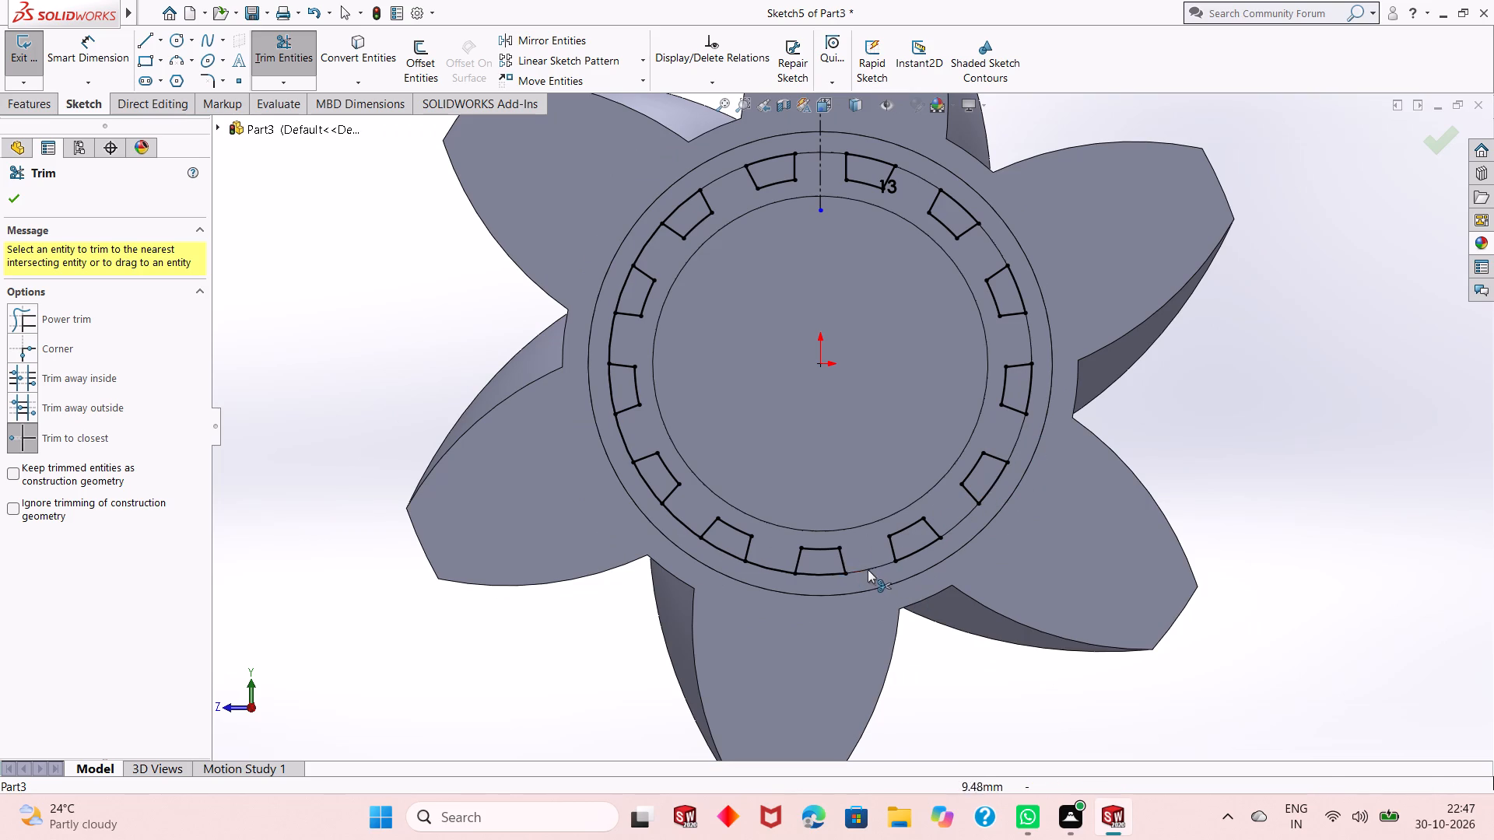
{"action": "left_click", "coordinate": [783, 576]}
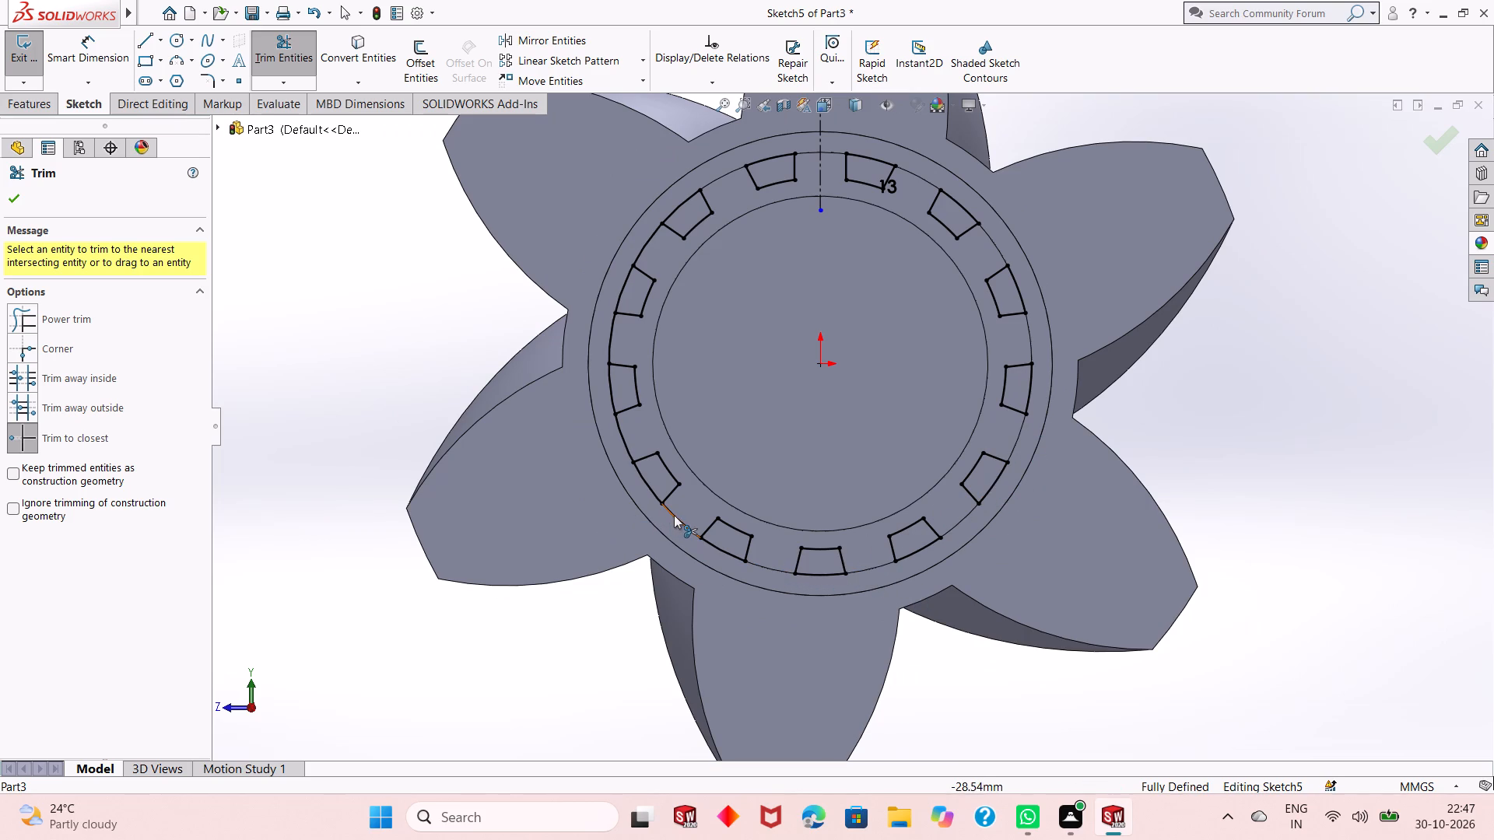
{"action": "left_click", "coordinate": [674, 515]}
{"action": "left_click", "coordinate": [621, 432]}
{"action": "left_click", "coordinate": [612, 334]}
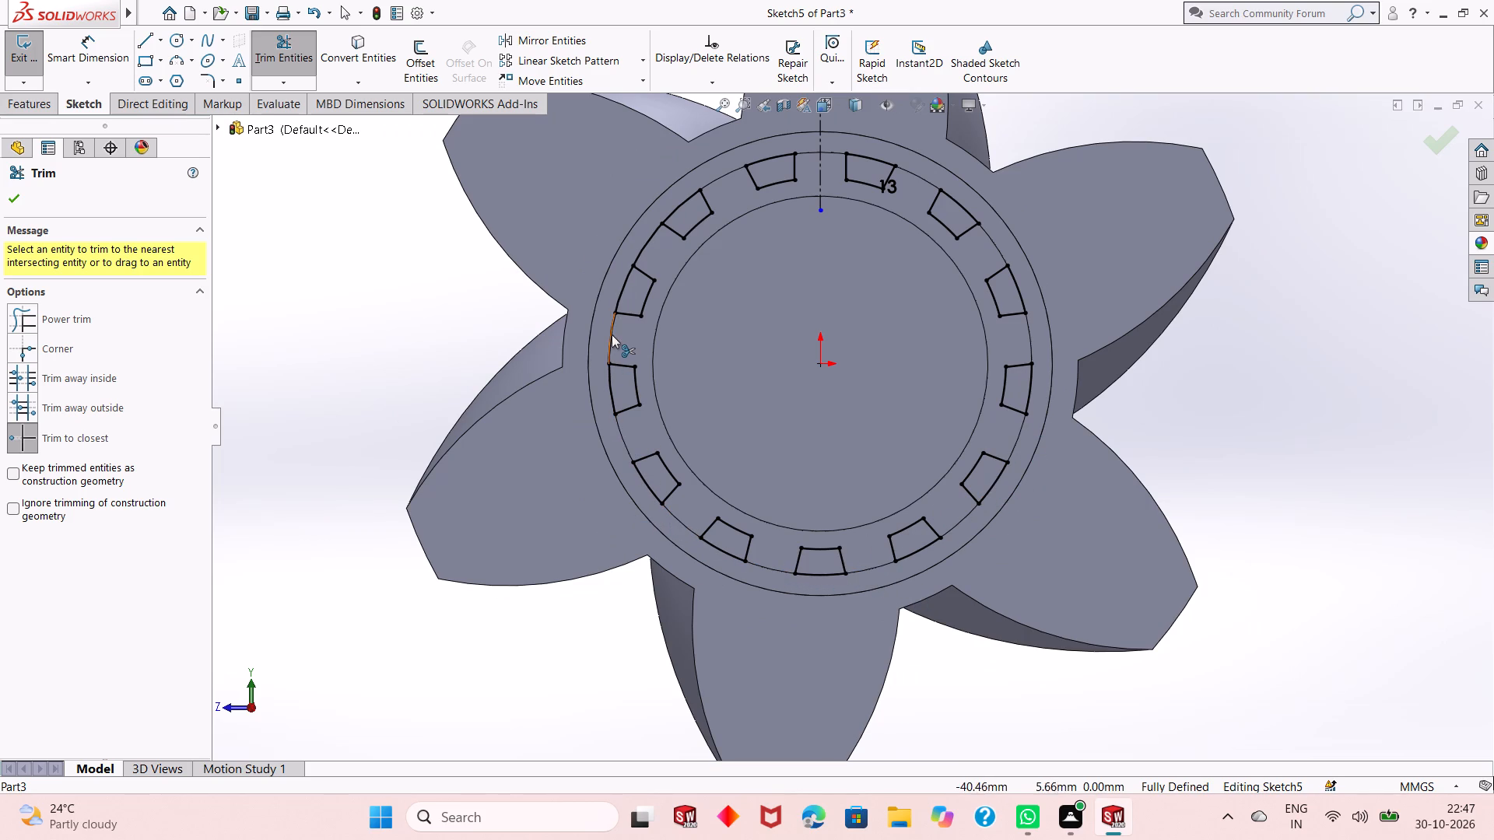
{"action": "left_click", "coordinate": [644, 244]}
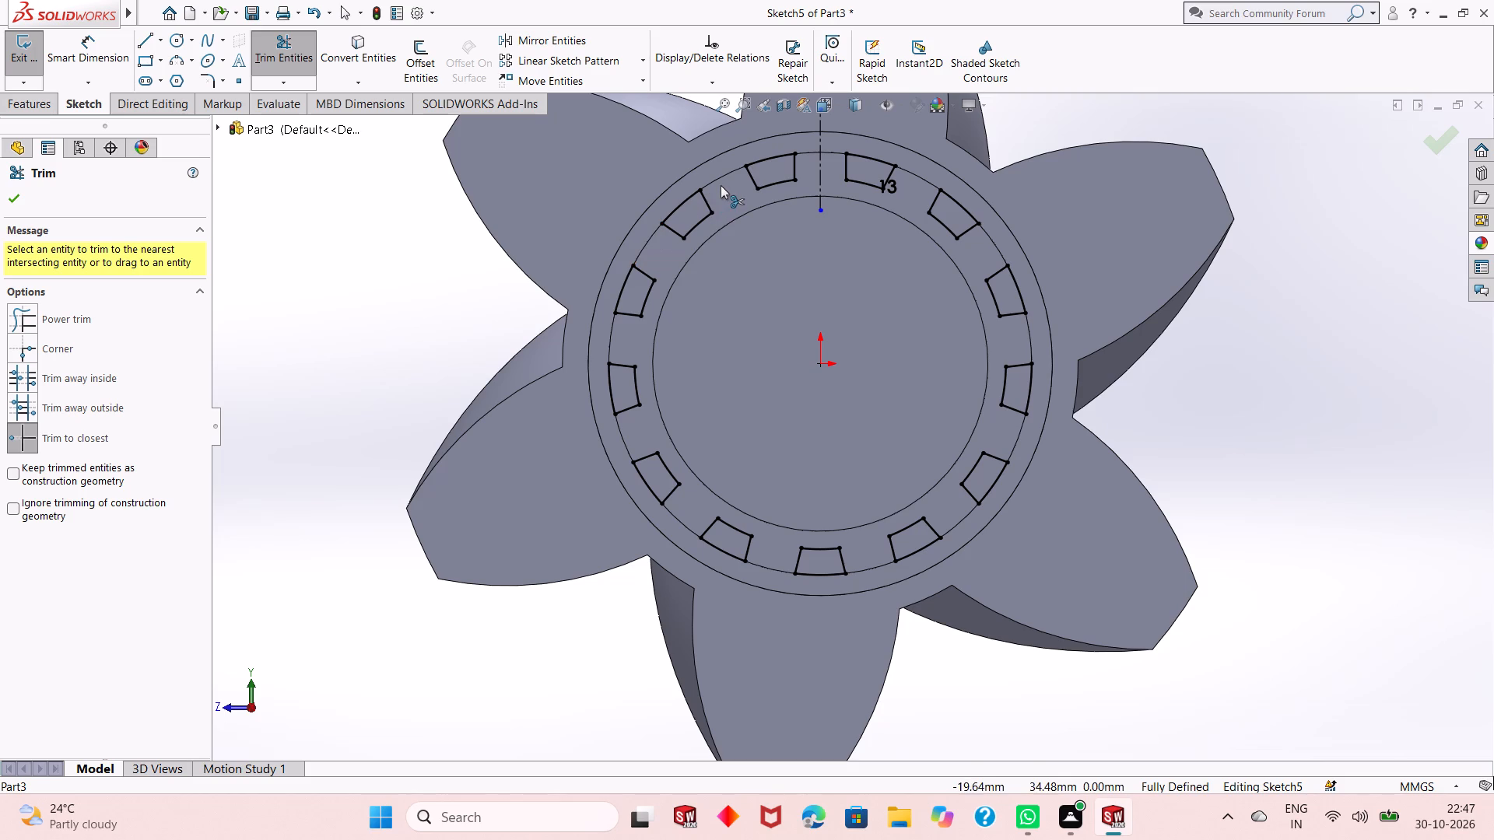
{"action": "scroll", "coordinate": [800, 338], "scroll_direction": "up", "scroll_amount": 1}
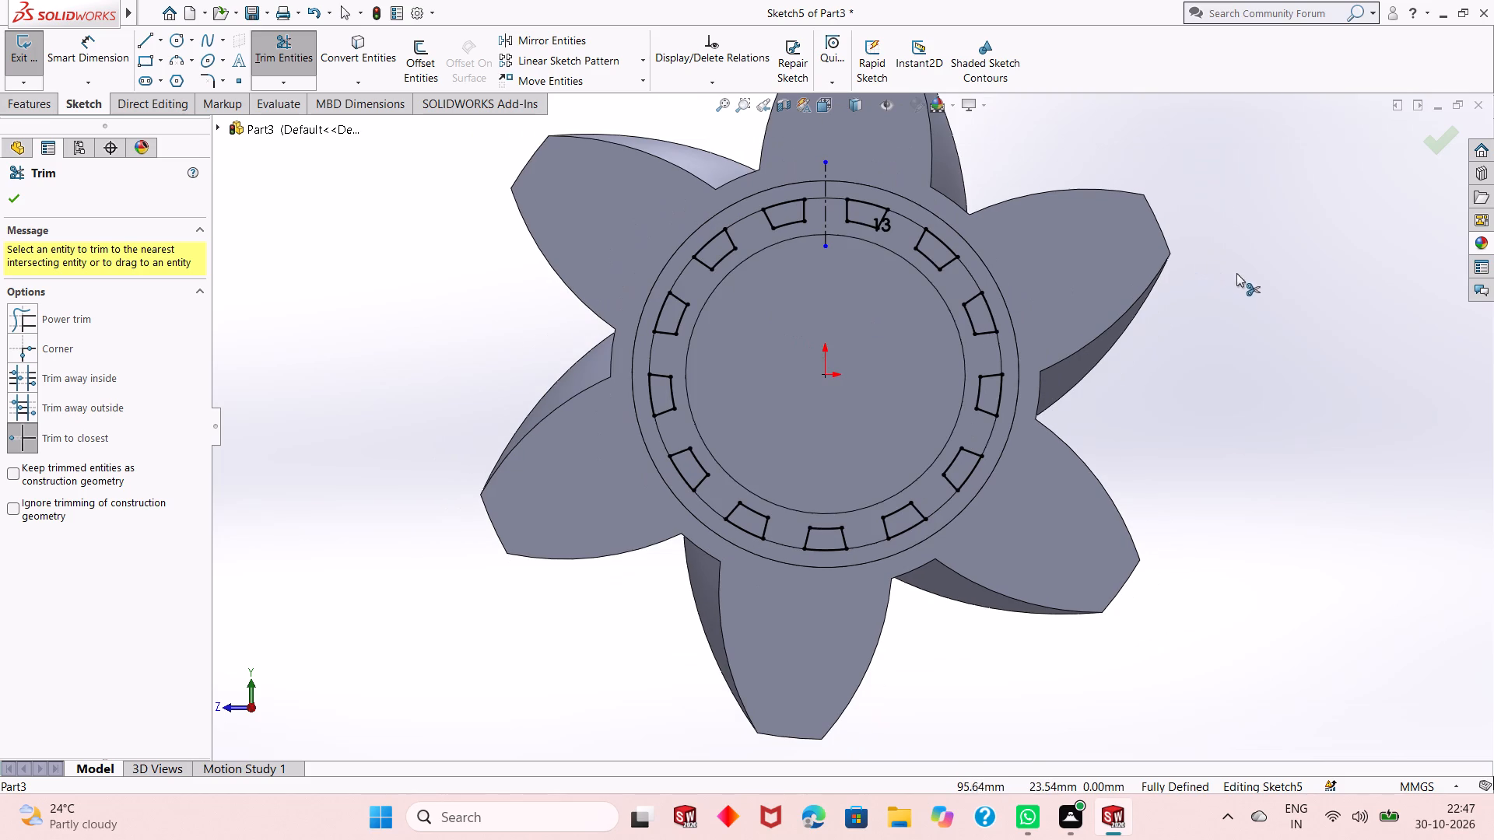
{"action": "right_click", "coordinate": [1237, 274]}
{"action": "left_click", "coordinate": [1264, 325]}
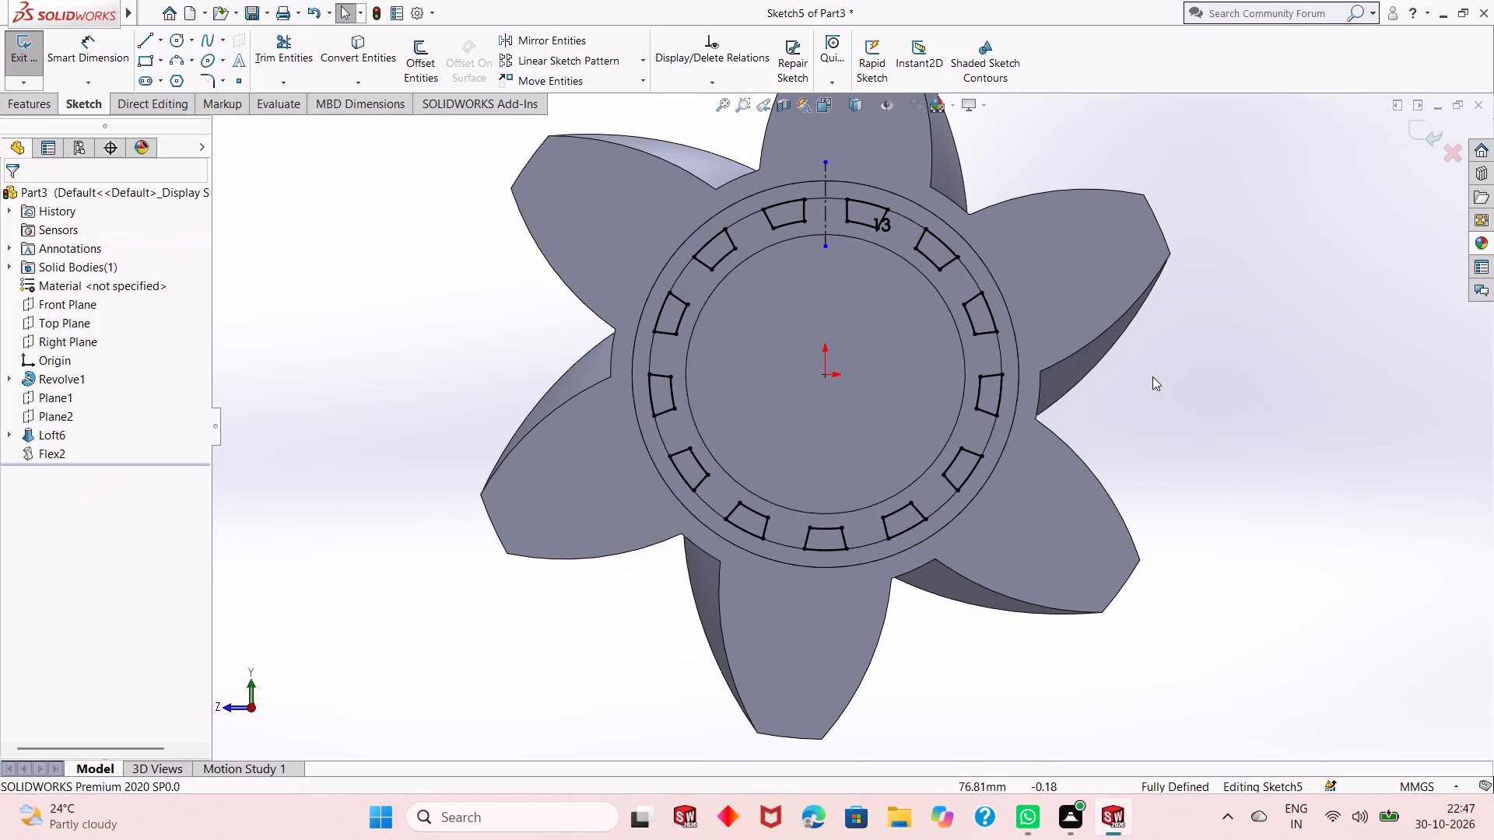
Try a blind extruded cut of all 13 blocks to a depth of 48 mm.
{"action": "scroll", "coordinate": [1148, 376], "scroll_direction": "up", "scroll_amount": 2}
{"action": "scroll", "coordinate": [801, 349], "scroll_direction": "down", "scroll_amount": 2}
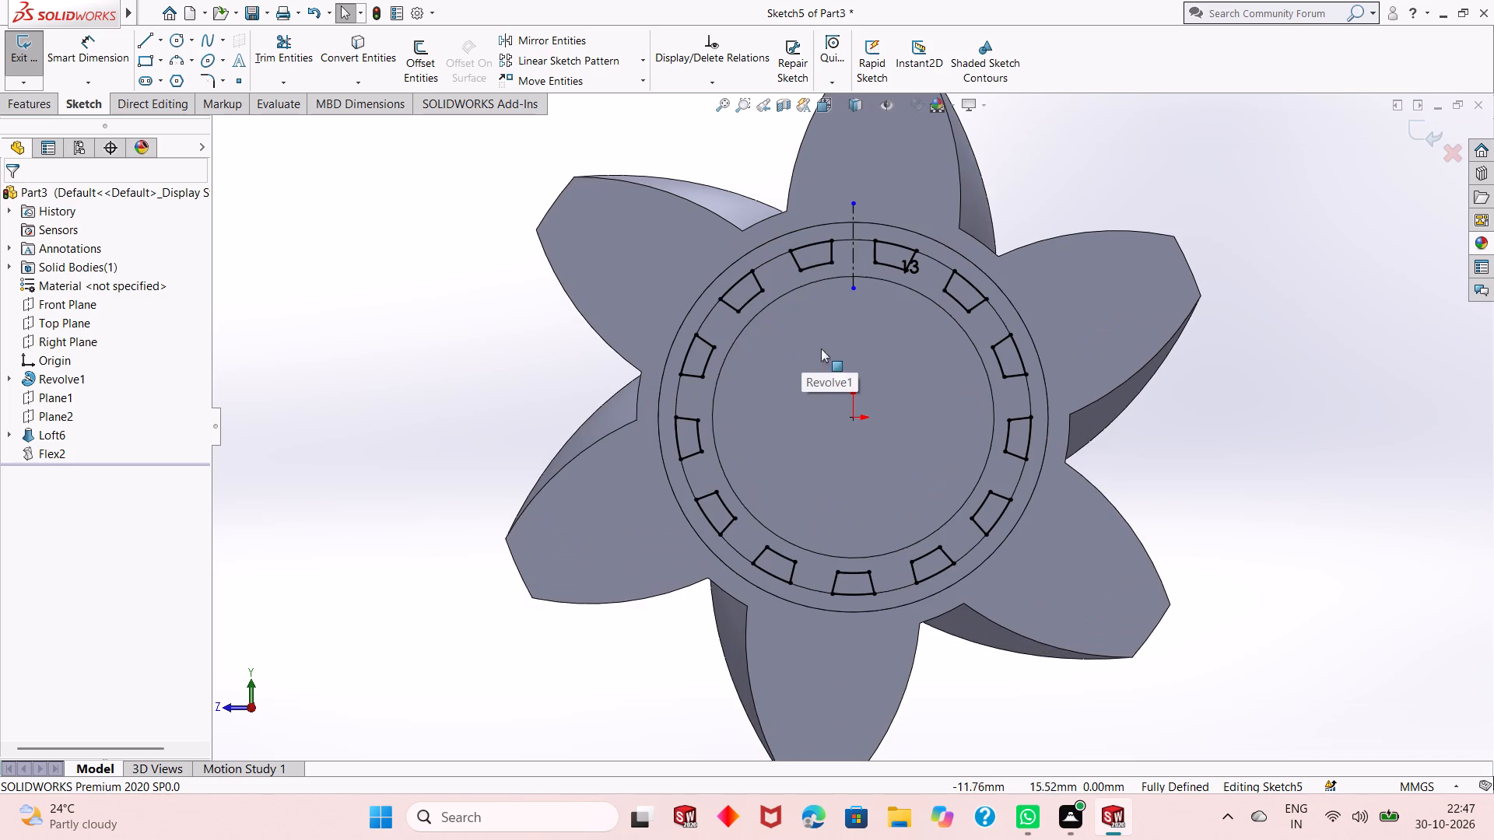
{"action": "scroll", "coordinate": [858, 401], "scroll_direction": "down", "scroll_amount": 1}
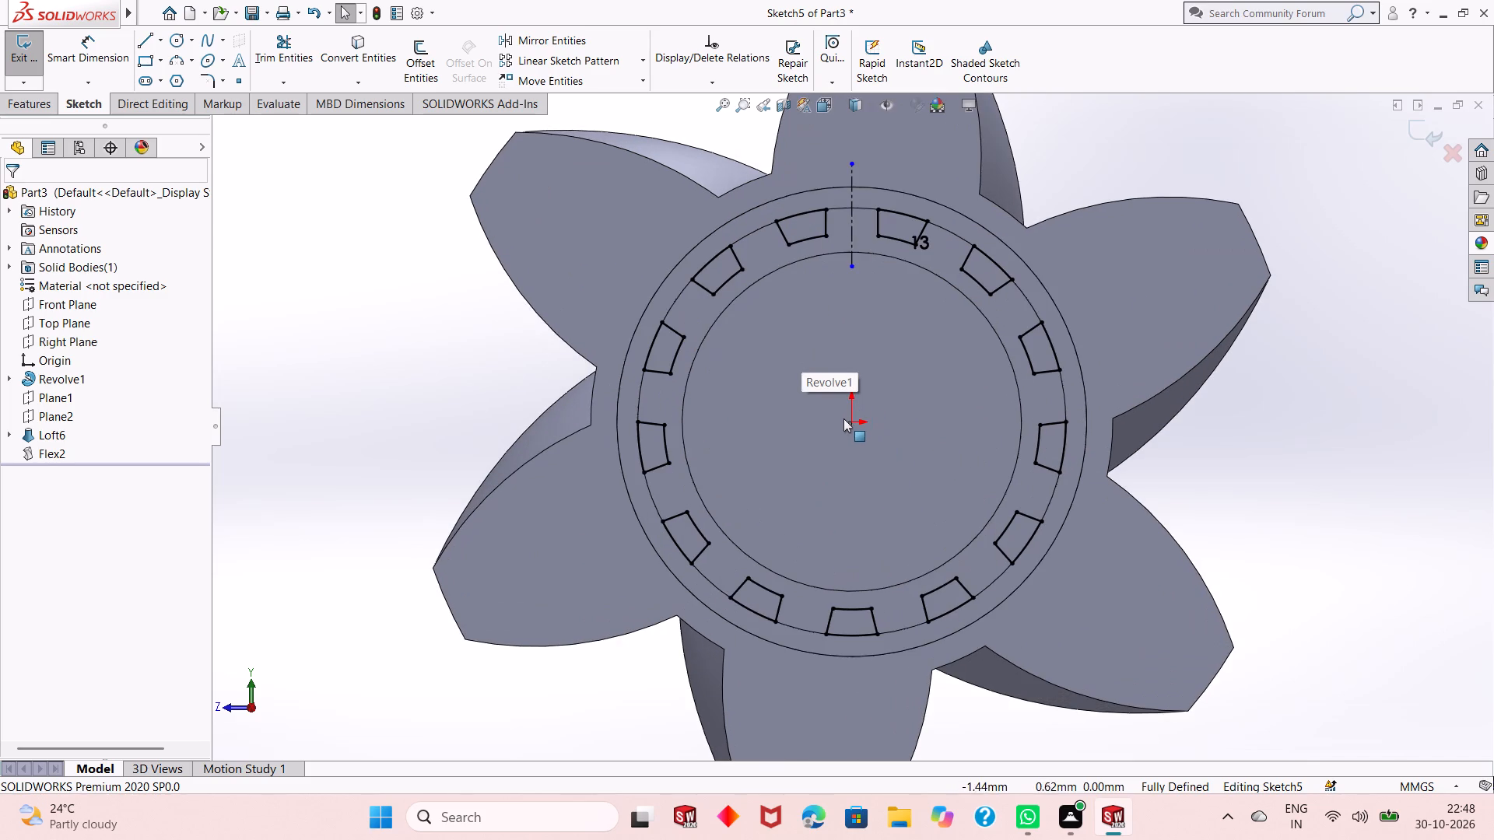
{"action": "scroll", "coordinate": [843, 419], "scroll_direction": "up", "scroll_amount": 1}
{"action": "left_click", "coordinate": [37, 102]}
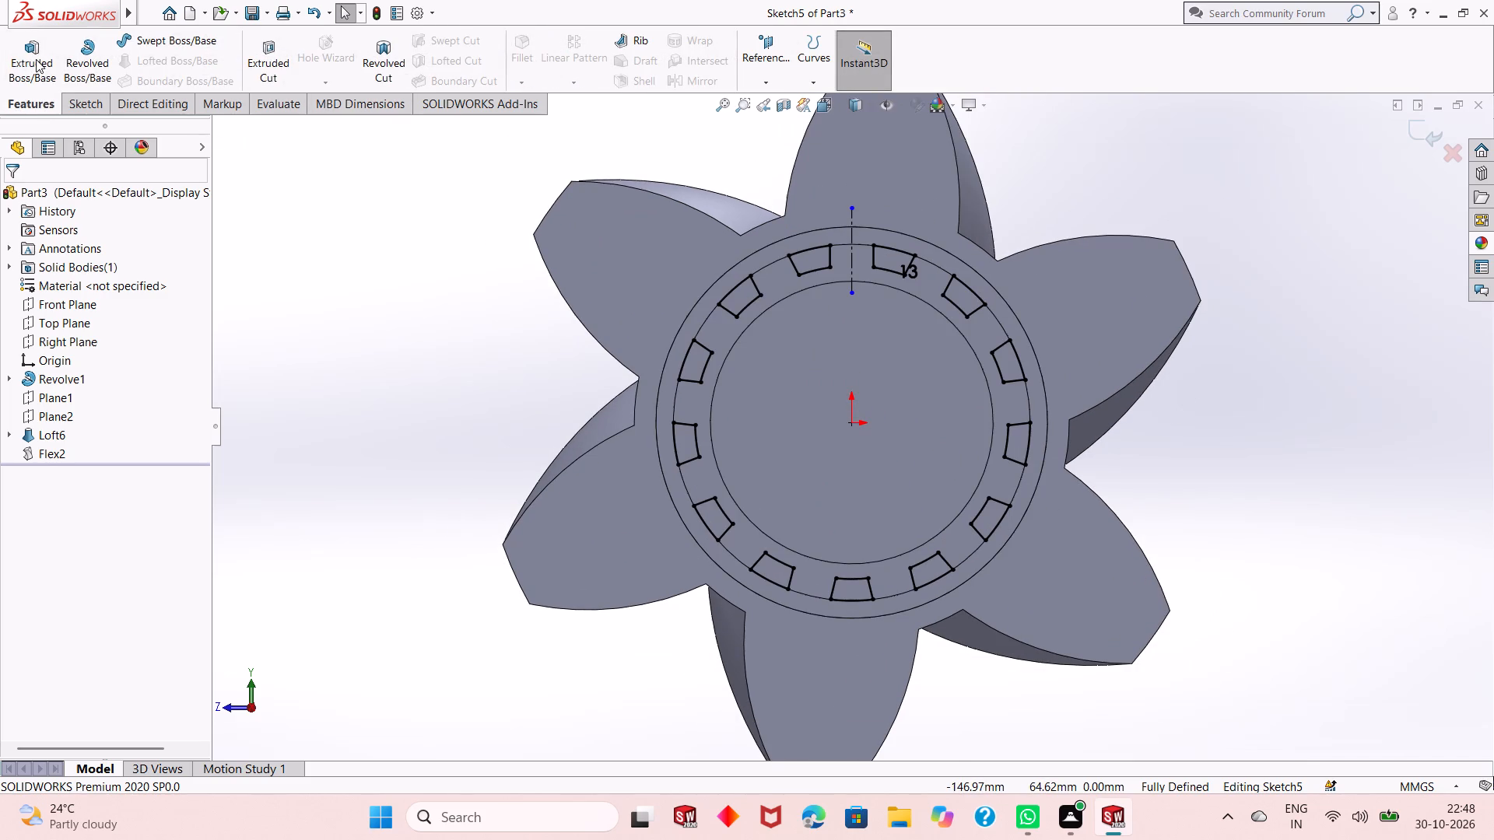
{"action": "left_click", "coordinate": [245, 51]}
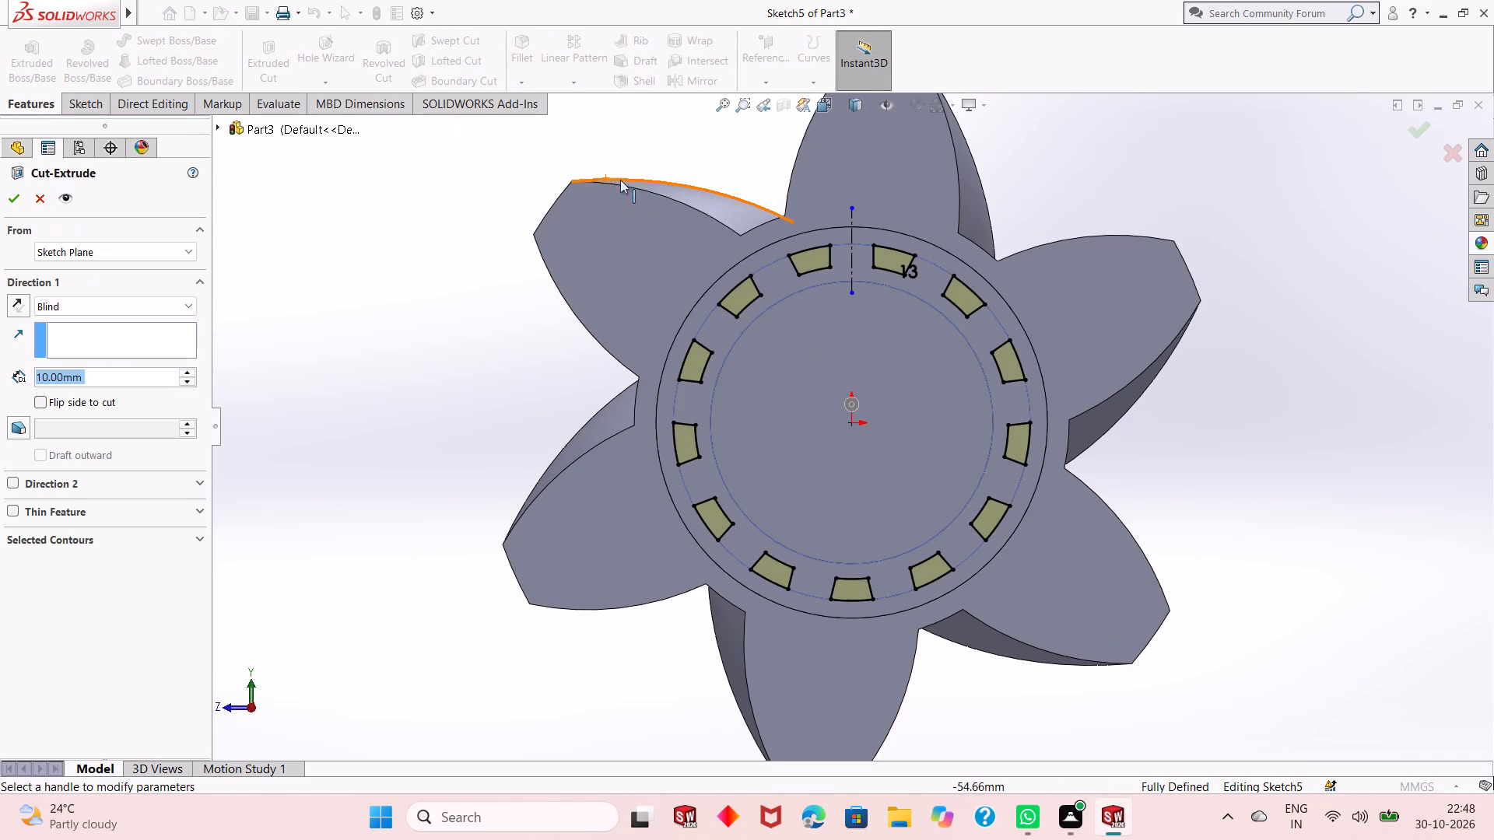
{"action": "middle_click_drag", "start_coordinate": [563, 315], "coordinate": [605, 312]}
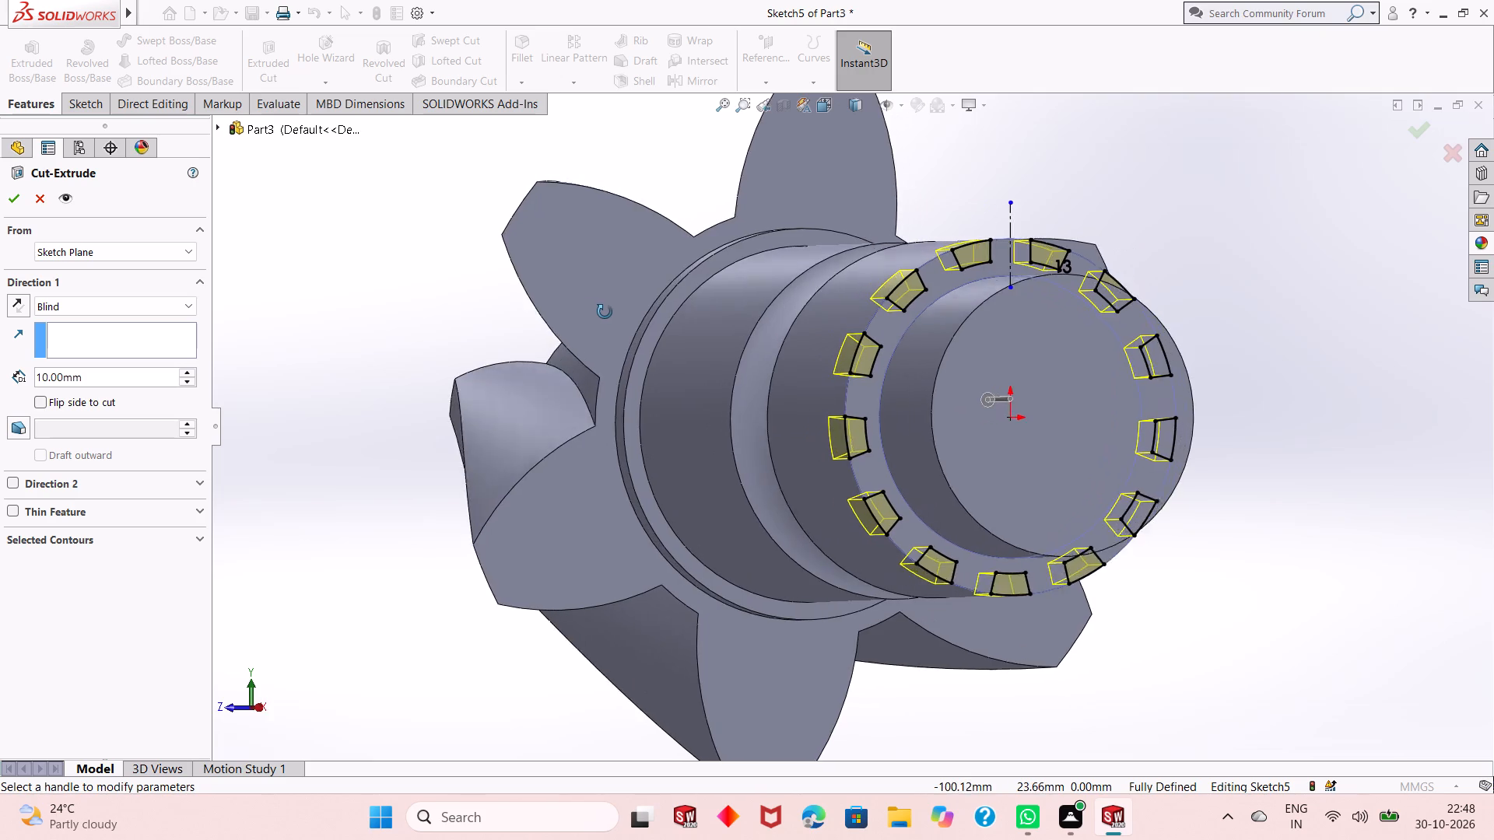
{"action": "middle_click_drag", "start_coordinate": [605, 312], "coordinate": [615, 317]}
{"action": "middle_click_drag", "start_coordinate": [662, 376], "coordinate": [672, 419]}
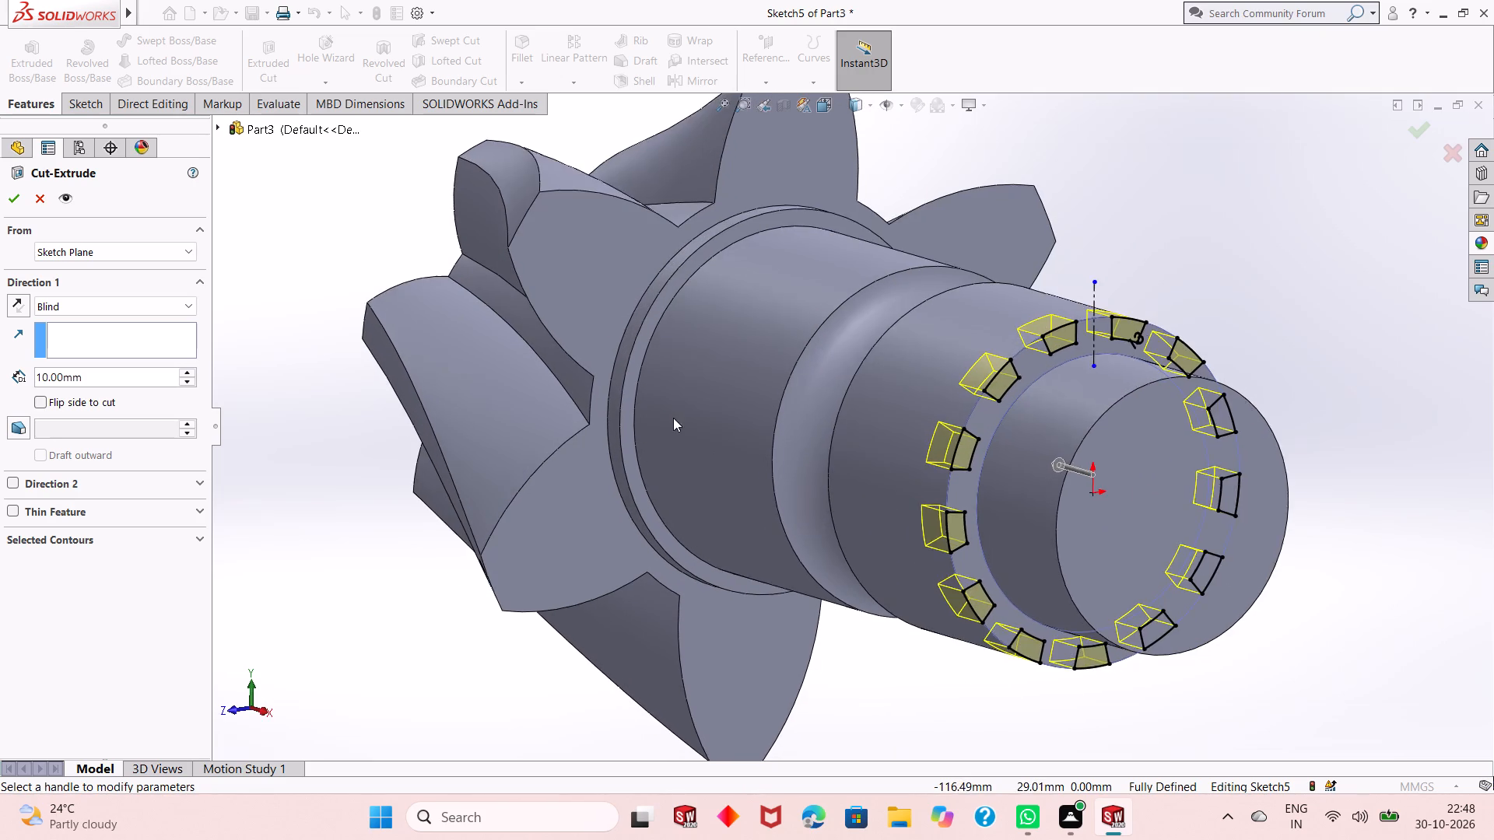
{"action": "scroll", "coordinate": [673, 415], "scroll_direction": "up", "scroll_amount": 1}
{"action": "double_click", "coordinate": [104, 373]}
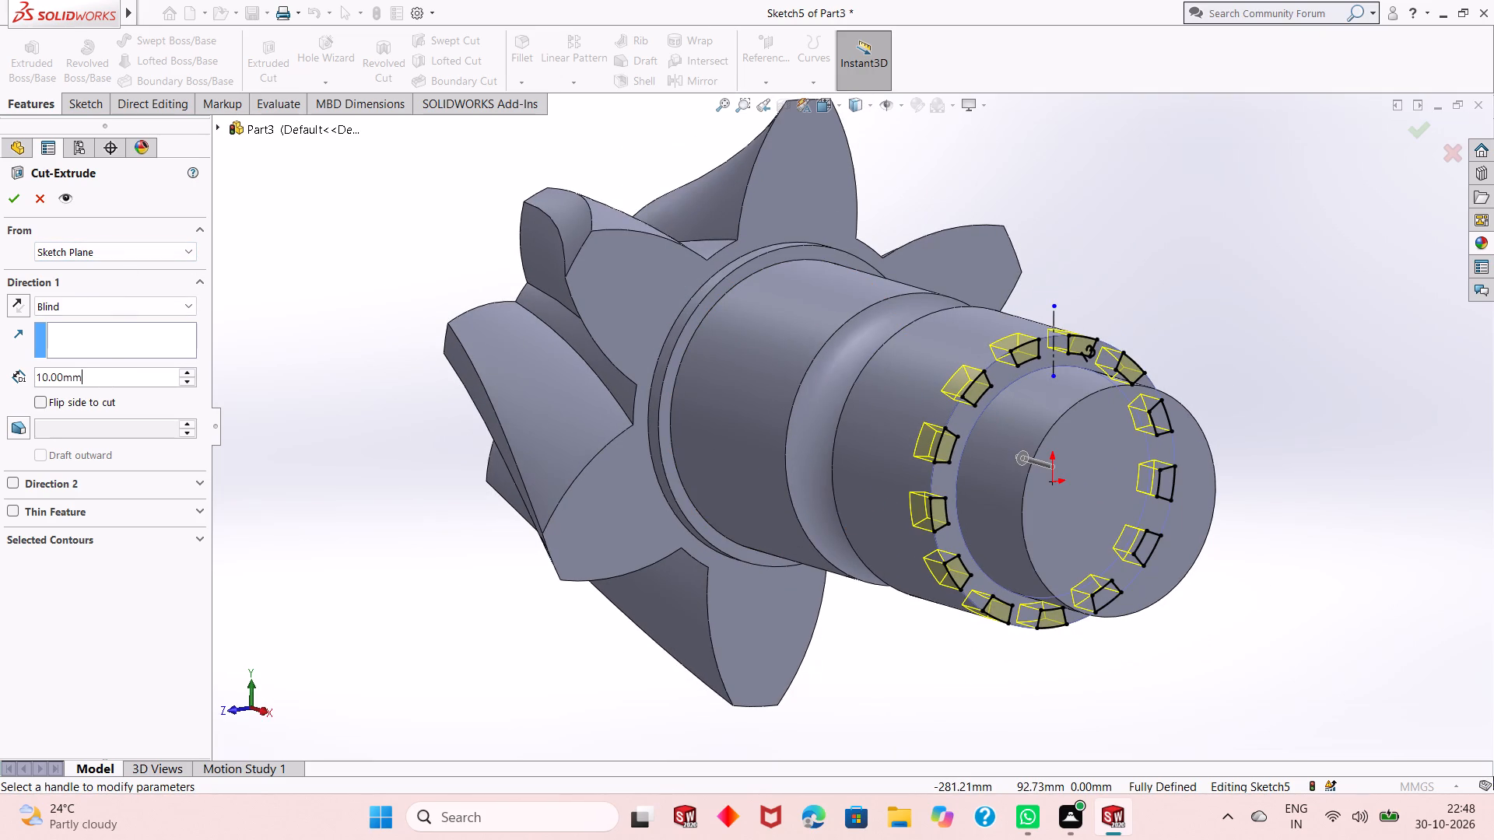
{"action": "type", "text": "48"}
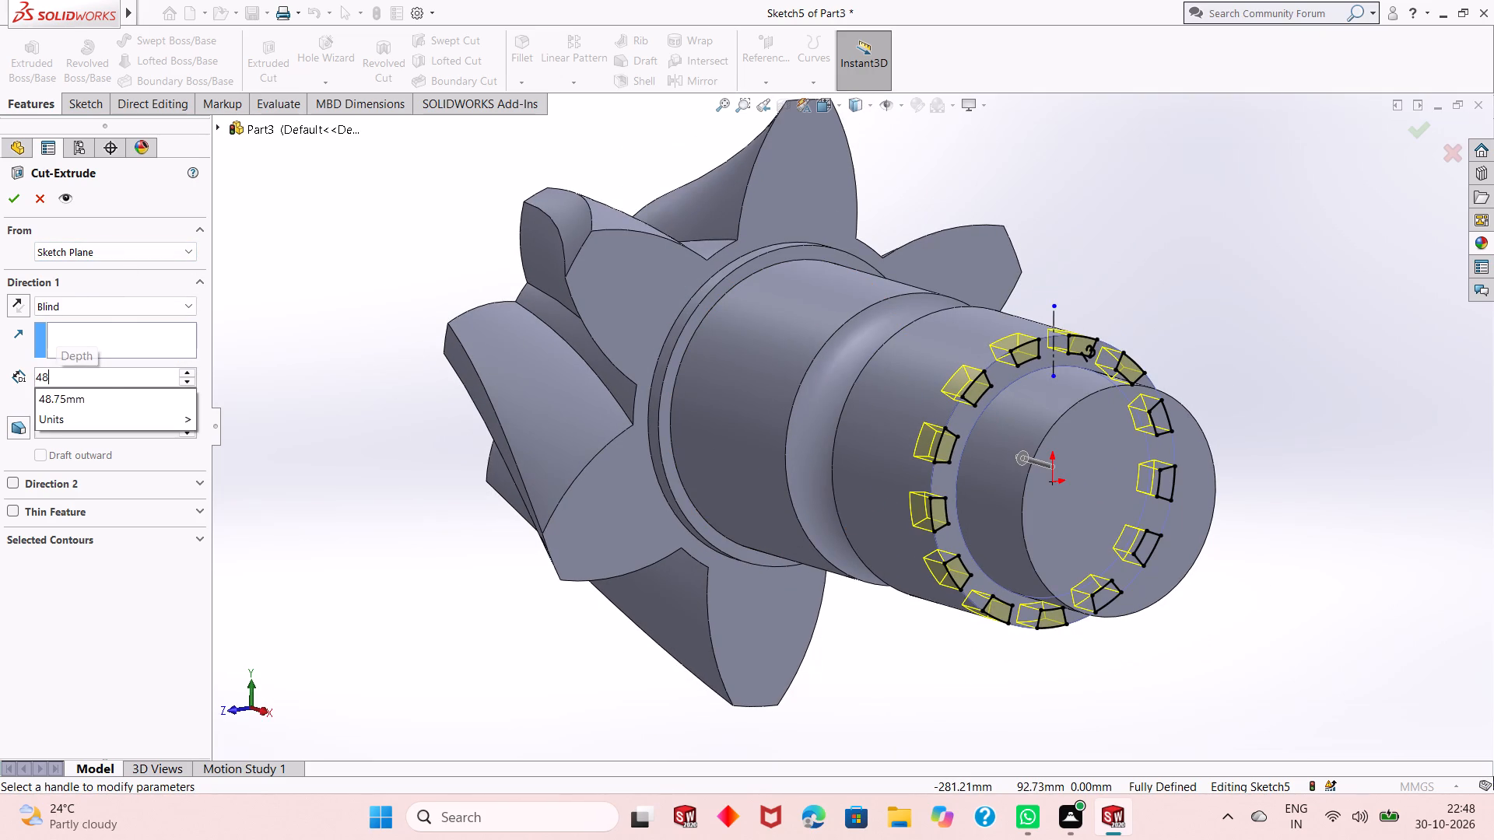
{"action": "key", "text": "Return"}
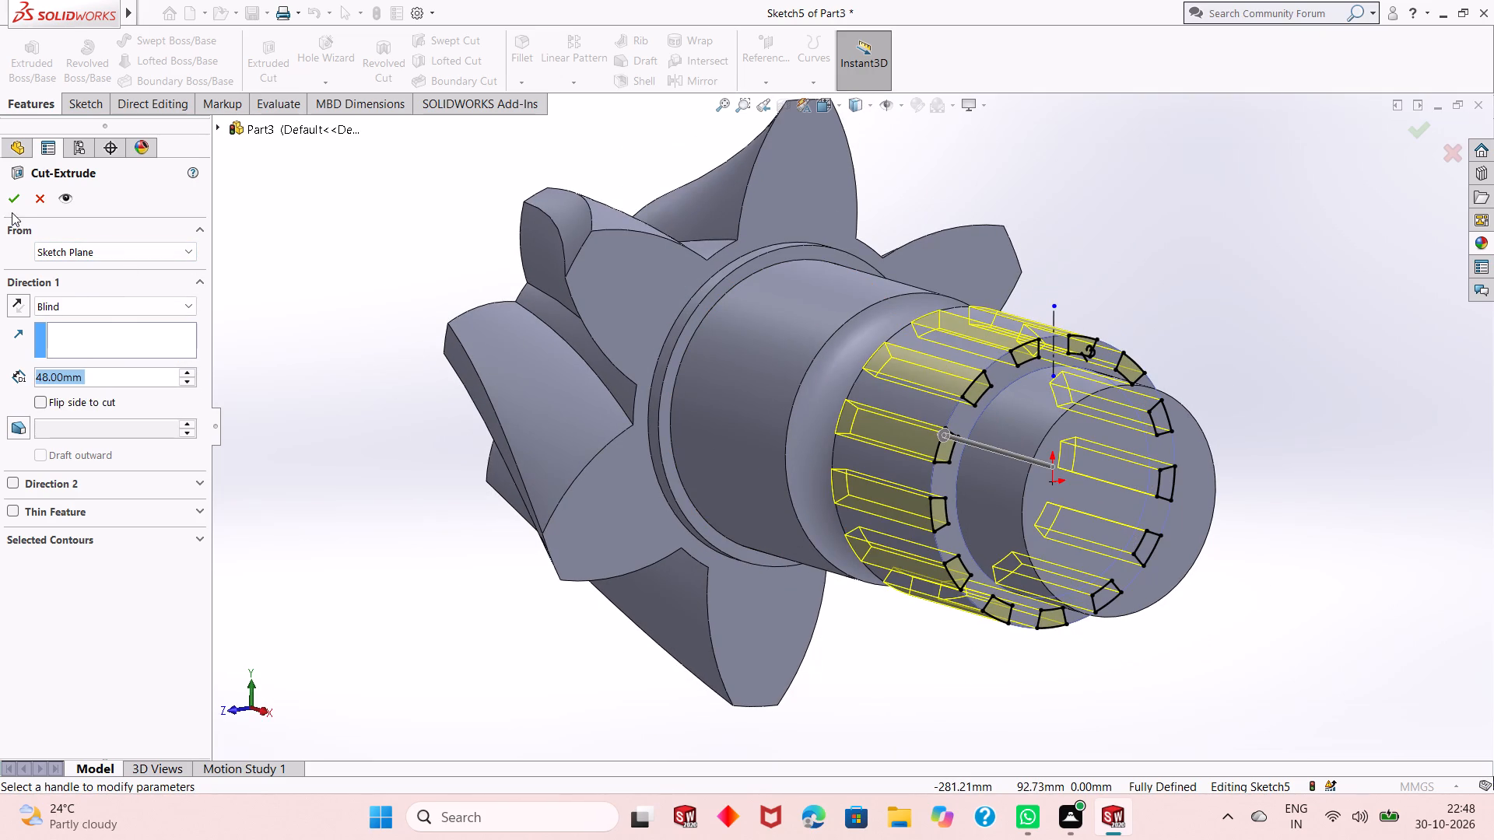
{"action": "left_click", "coordinate": [12, 212]}
{"action": "left_click", "coordinate": [12, 205]}
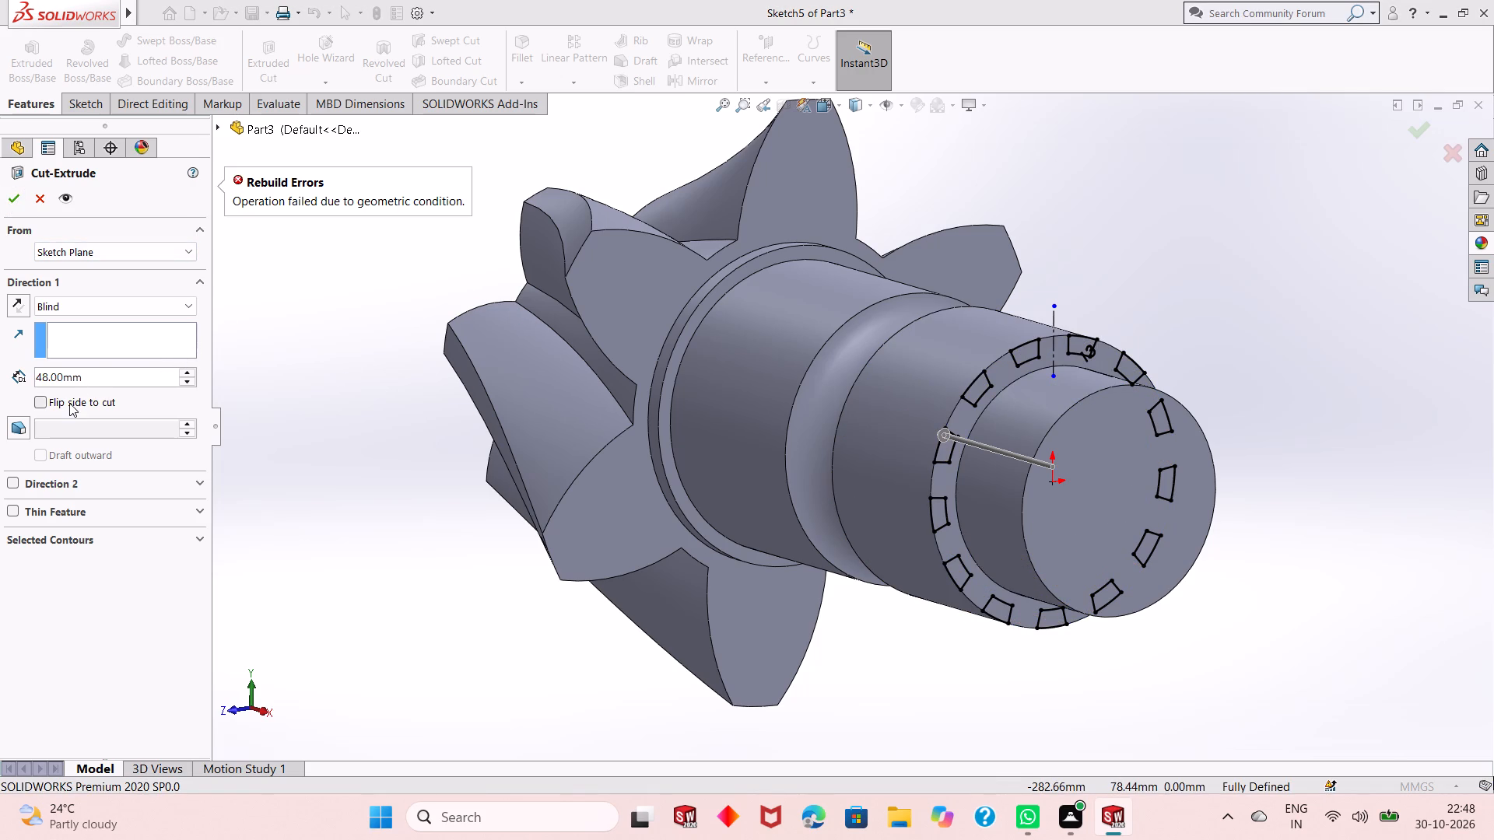
Try the 48 mm blind cut again with the side to cut flipped.
{"action": "left_click", "coordinate": [47, 402]}
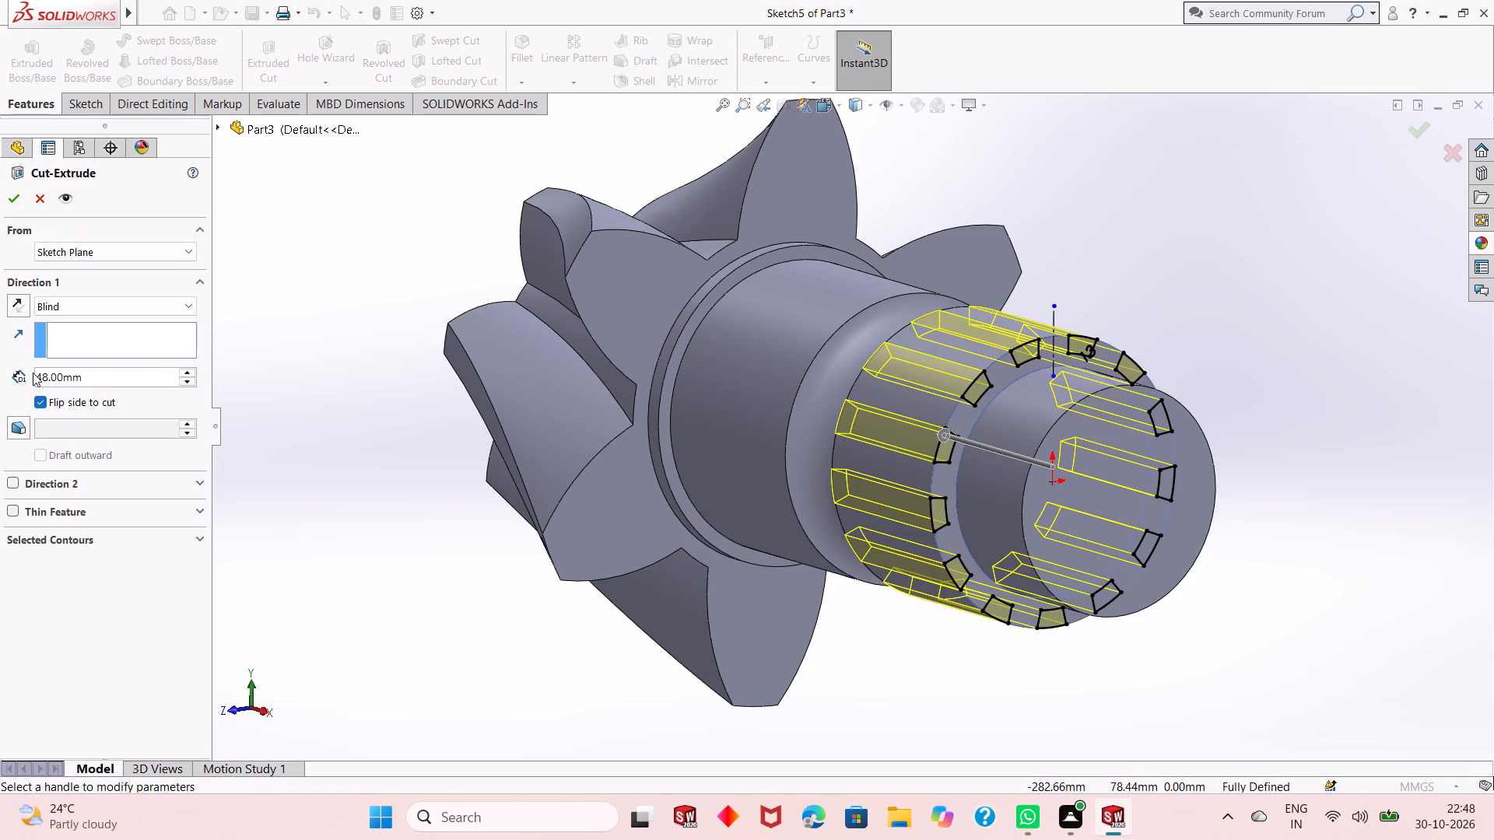
{"action": "middle_click_drag", "start_coordinate": [544, 429], "coordinate": [486, 428]}
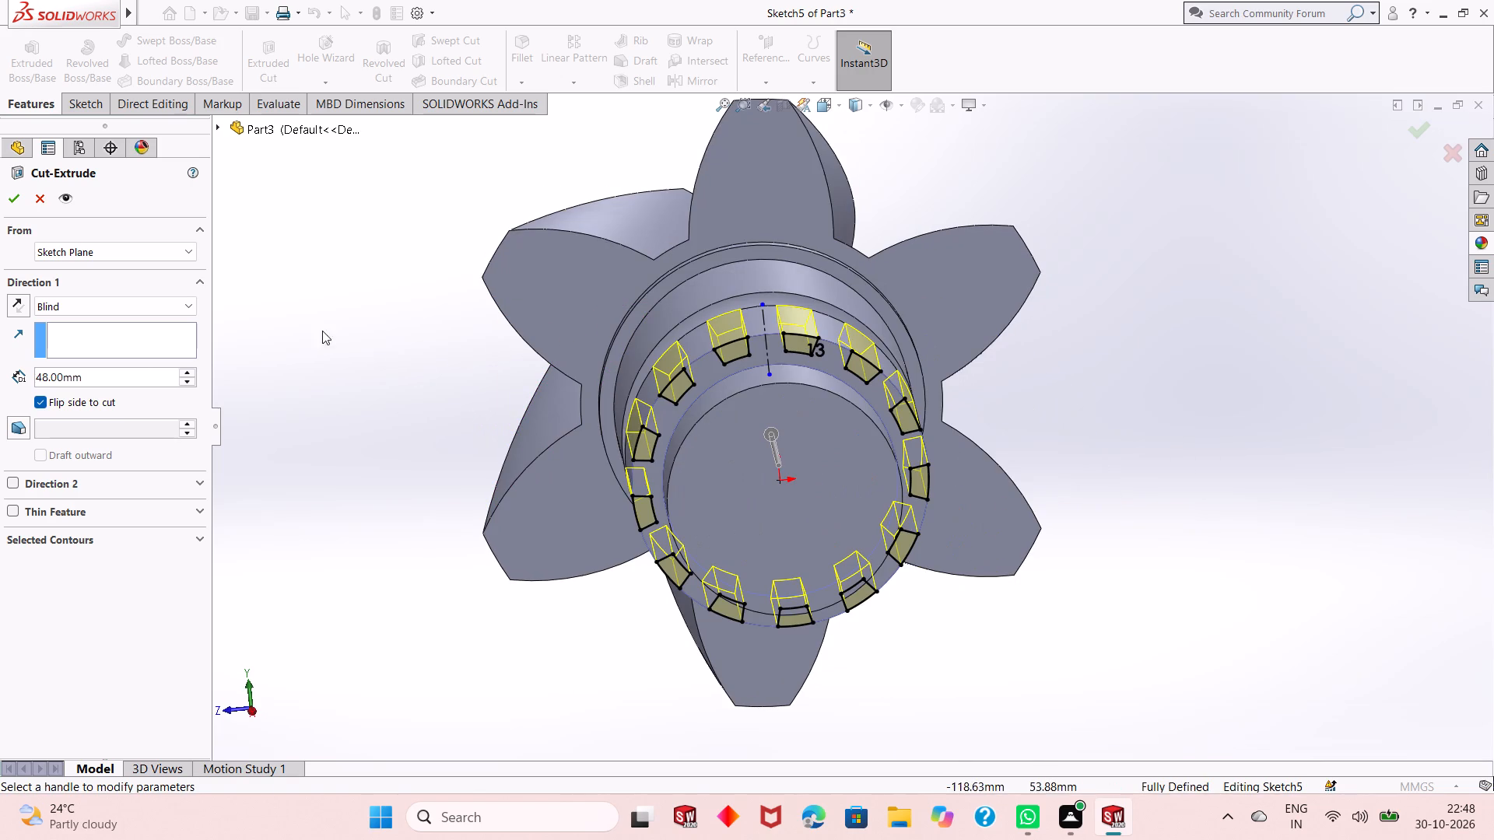
{"action": "left_click", "coordinate": [10, 205]}
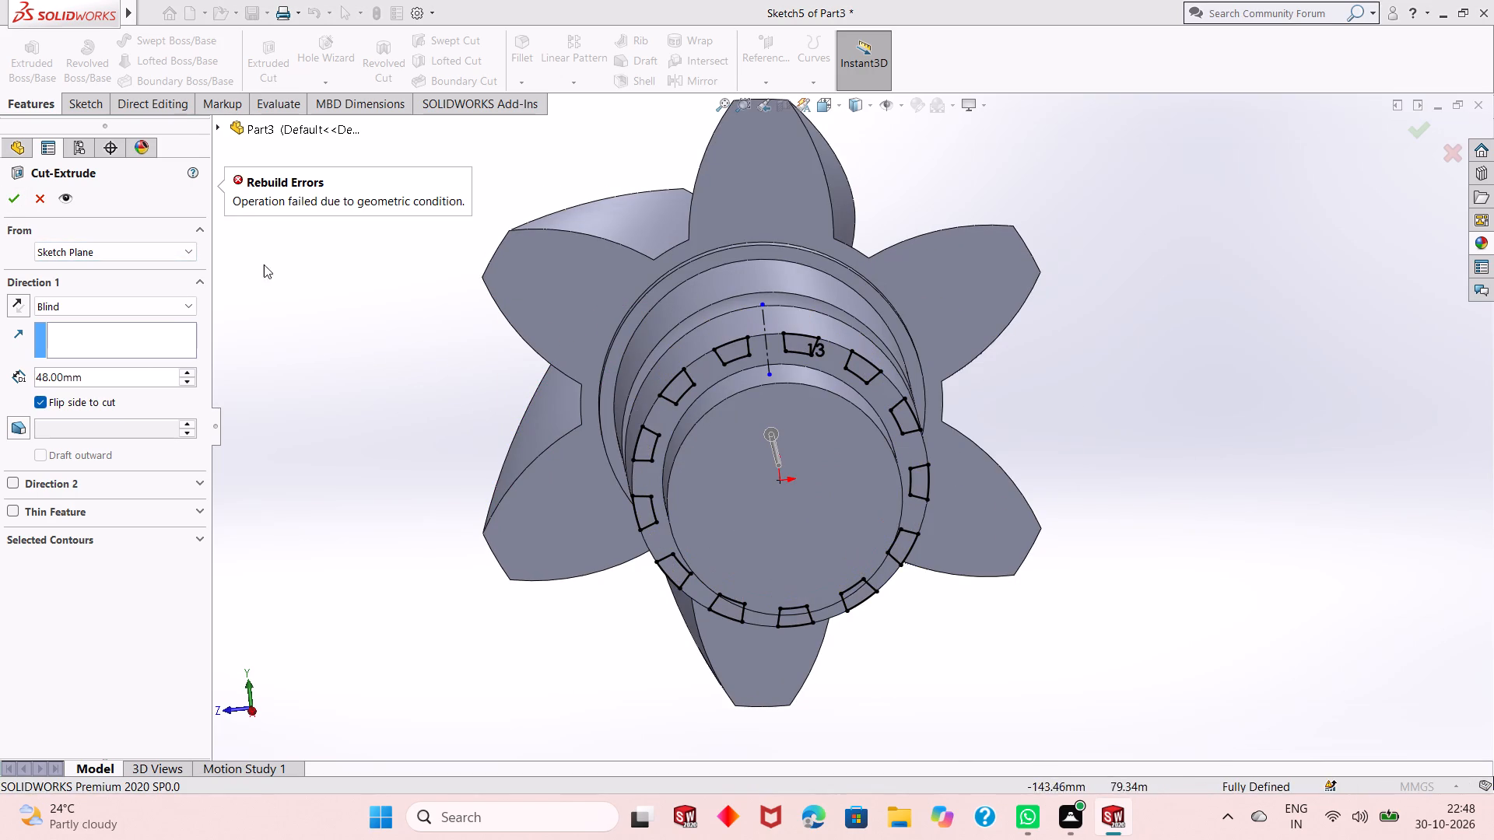
Examine the 13 block outlines on the shaft's stepped end, both face-on and at an angle.
{"action": "middle_click_drag", "start_coordinate": [777, 469], "coordinate": [779, 436]}
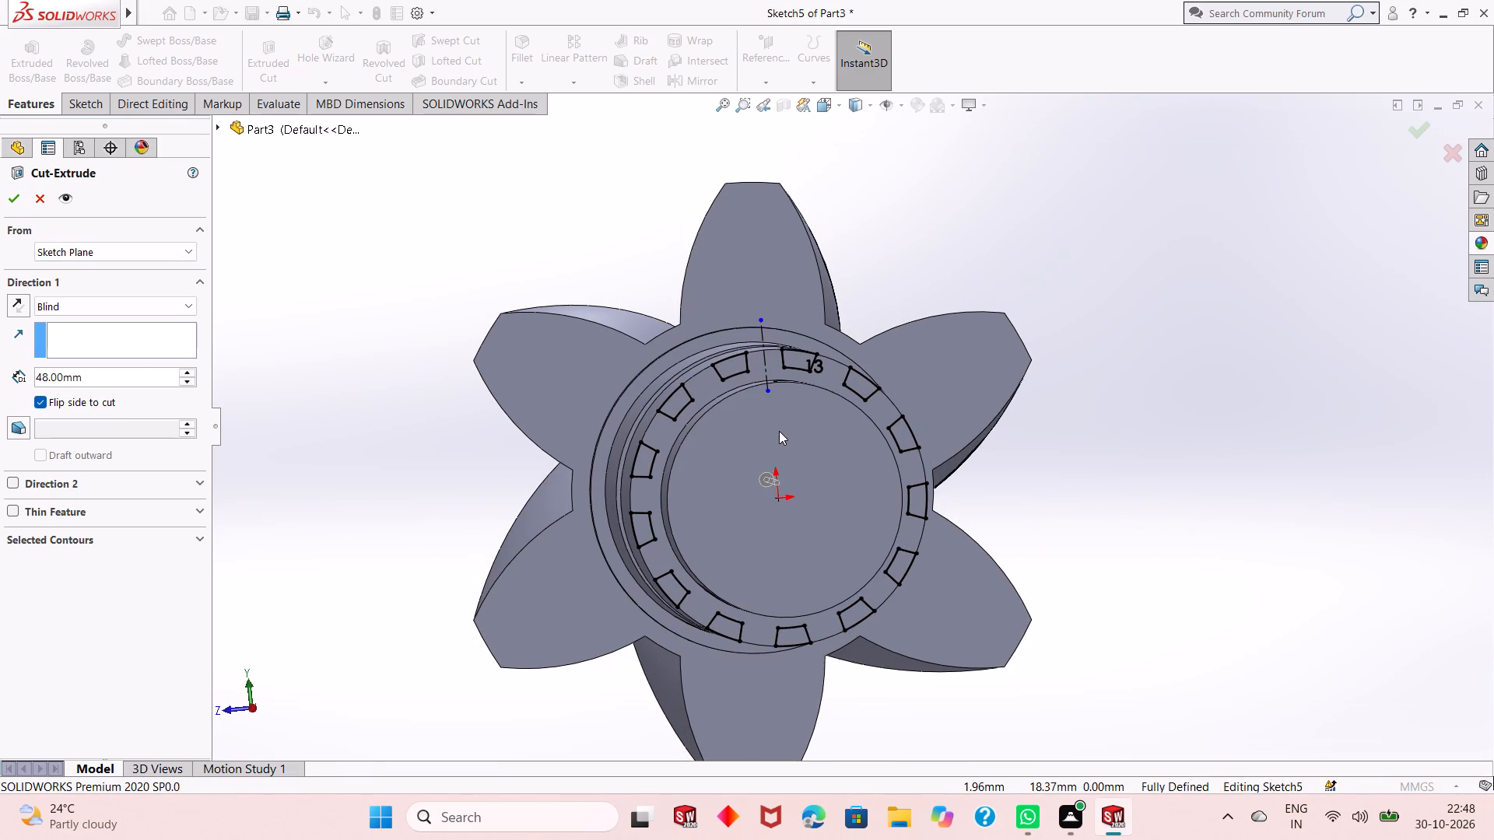
{"action": "key", "text": "ctrl+8"}
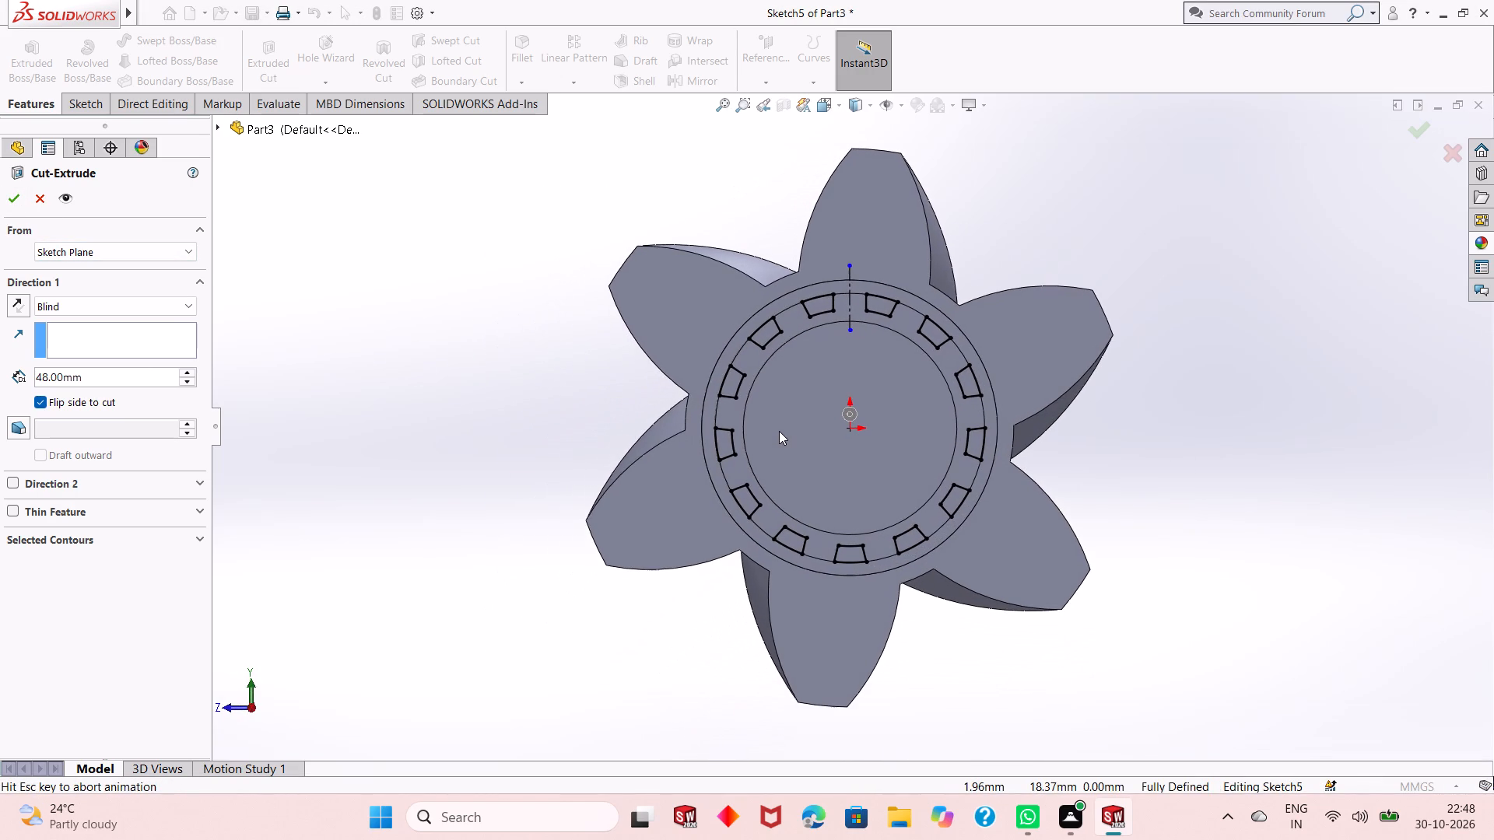
{"action": "scroll", "coordinate": [811, 286], "scroll_direction": "down", "scroll_amount": 3}
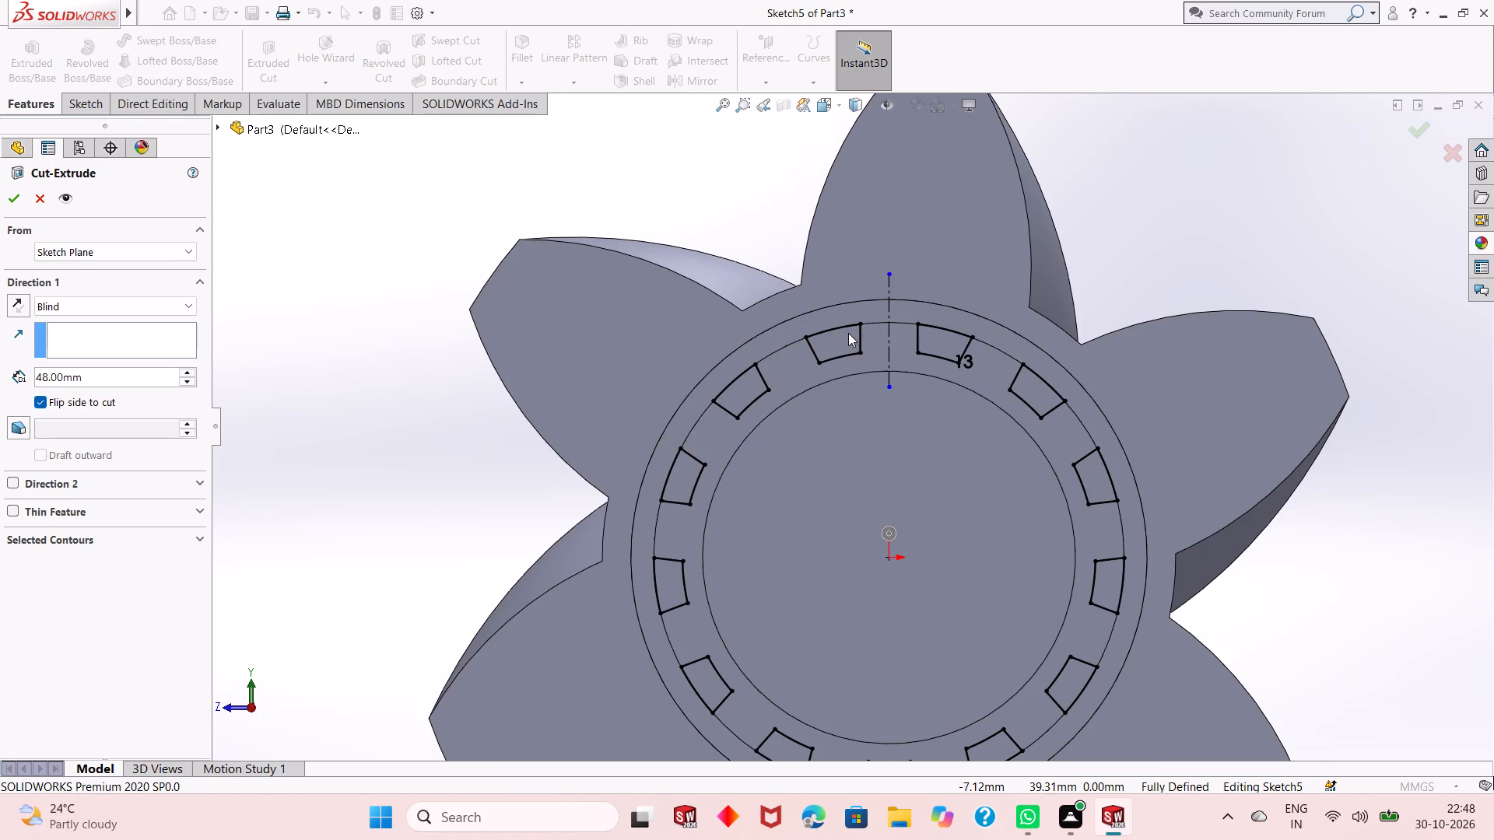
{"action": "scroll", "coordinate": [848, 334], "scroll_direction": "down", "scroll_amount": 2}
{"action": "scroll", "coordinate": [847, 334], "scroll_direction": "up", "scroll_amount": 6}
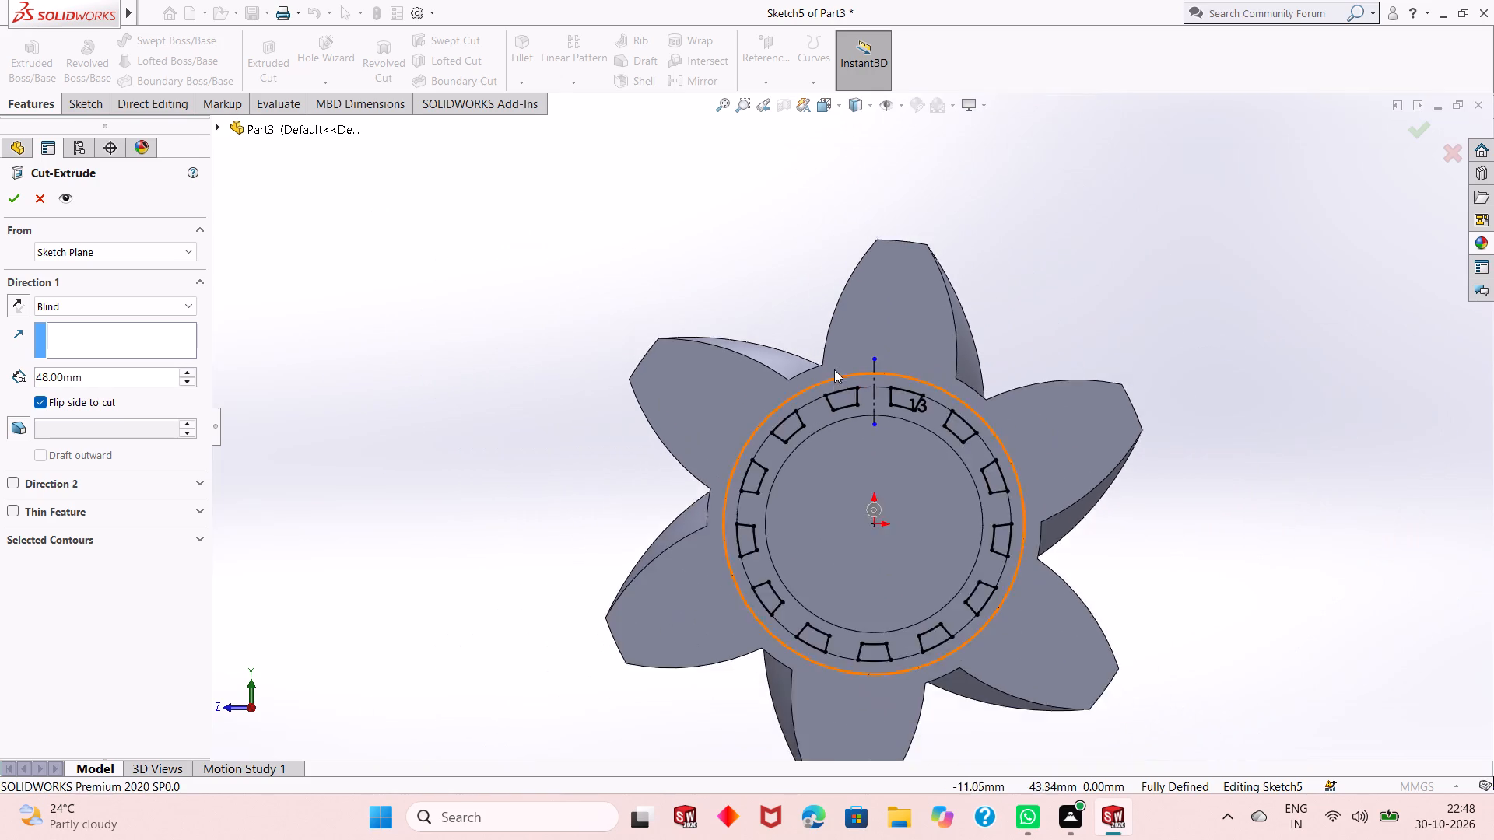
{"action": "scroll", "coordinate": [861, 462], "scroll_direction": "down", "scroll_amount": 2}
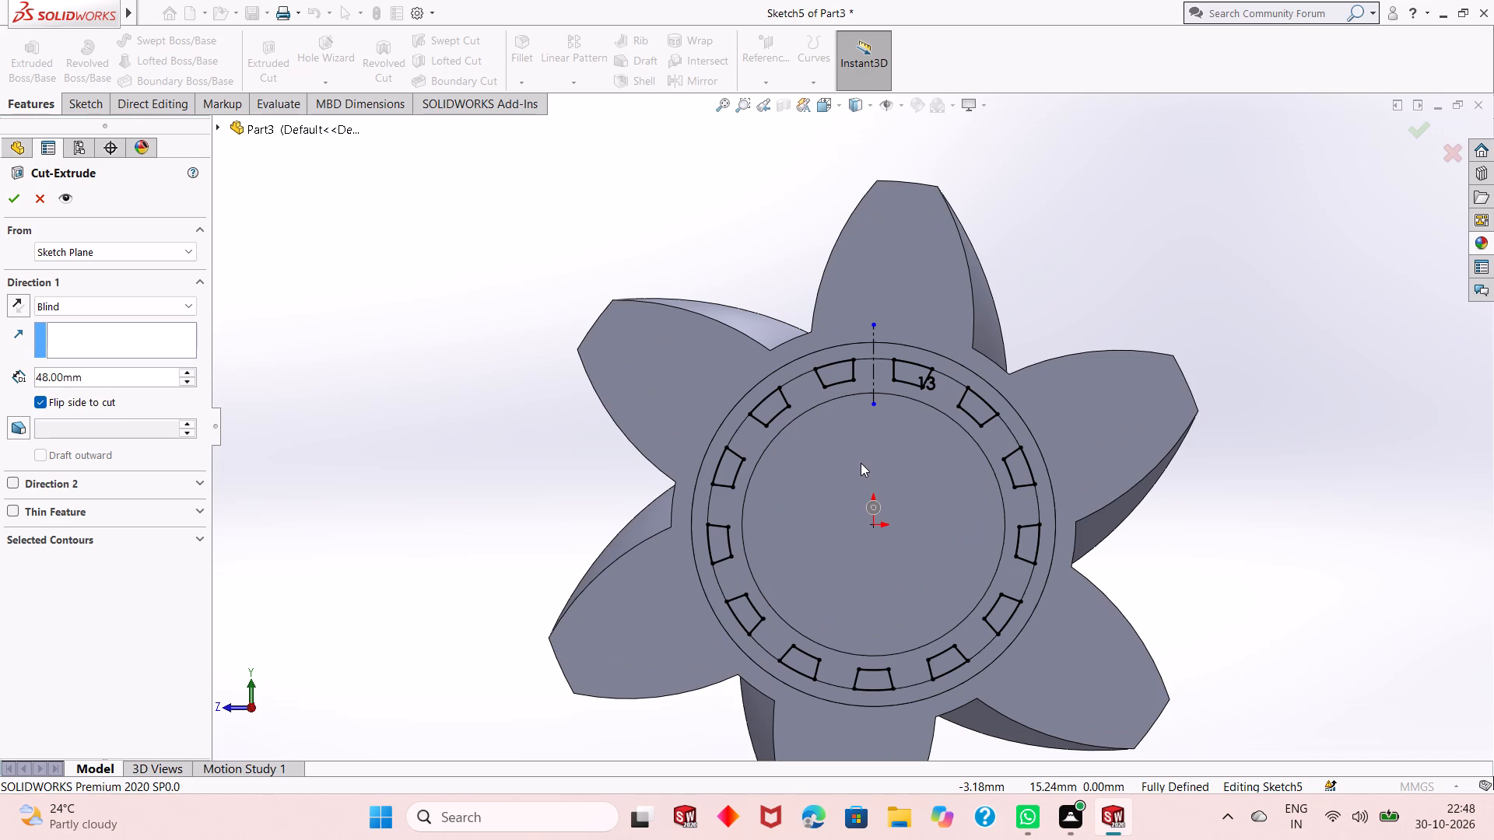
{"action": "scroll", "coordinate": [861, 463], "scroll_direction": "down", "scroll_amount": 2}
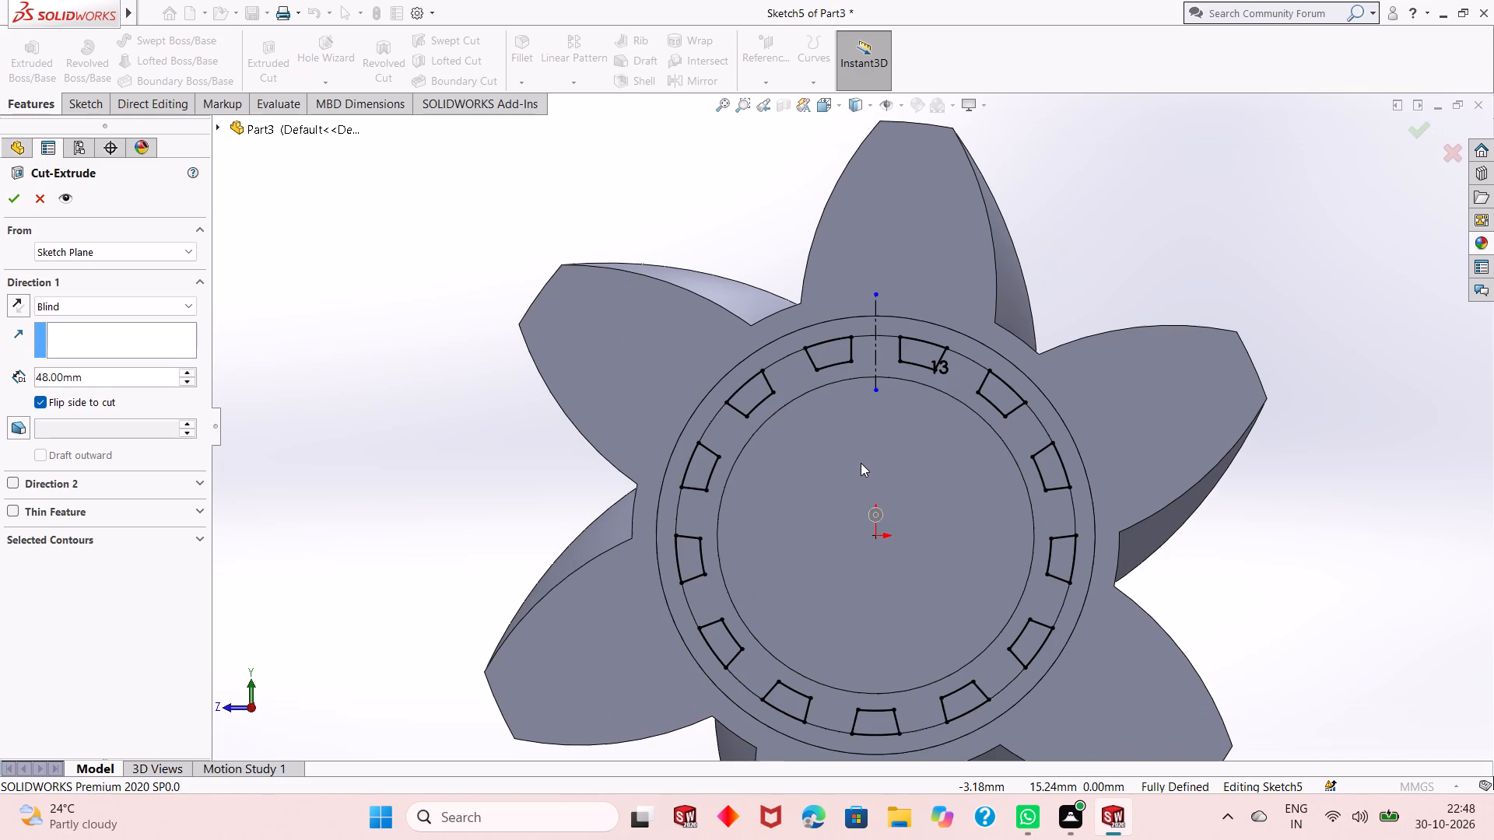
{"action": "scroll", "coordinate": [861, 463], "scroll_direction": "up", "scroll_amount": 2}
{"action": "middle_click_drag", "start_coordinate": [855, 462], "coordinate": [895, 471]}
{"action": "scroll", "coordinate": [876, 463], "scroll_direction": "up", "scroll_amount": 1}
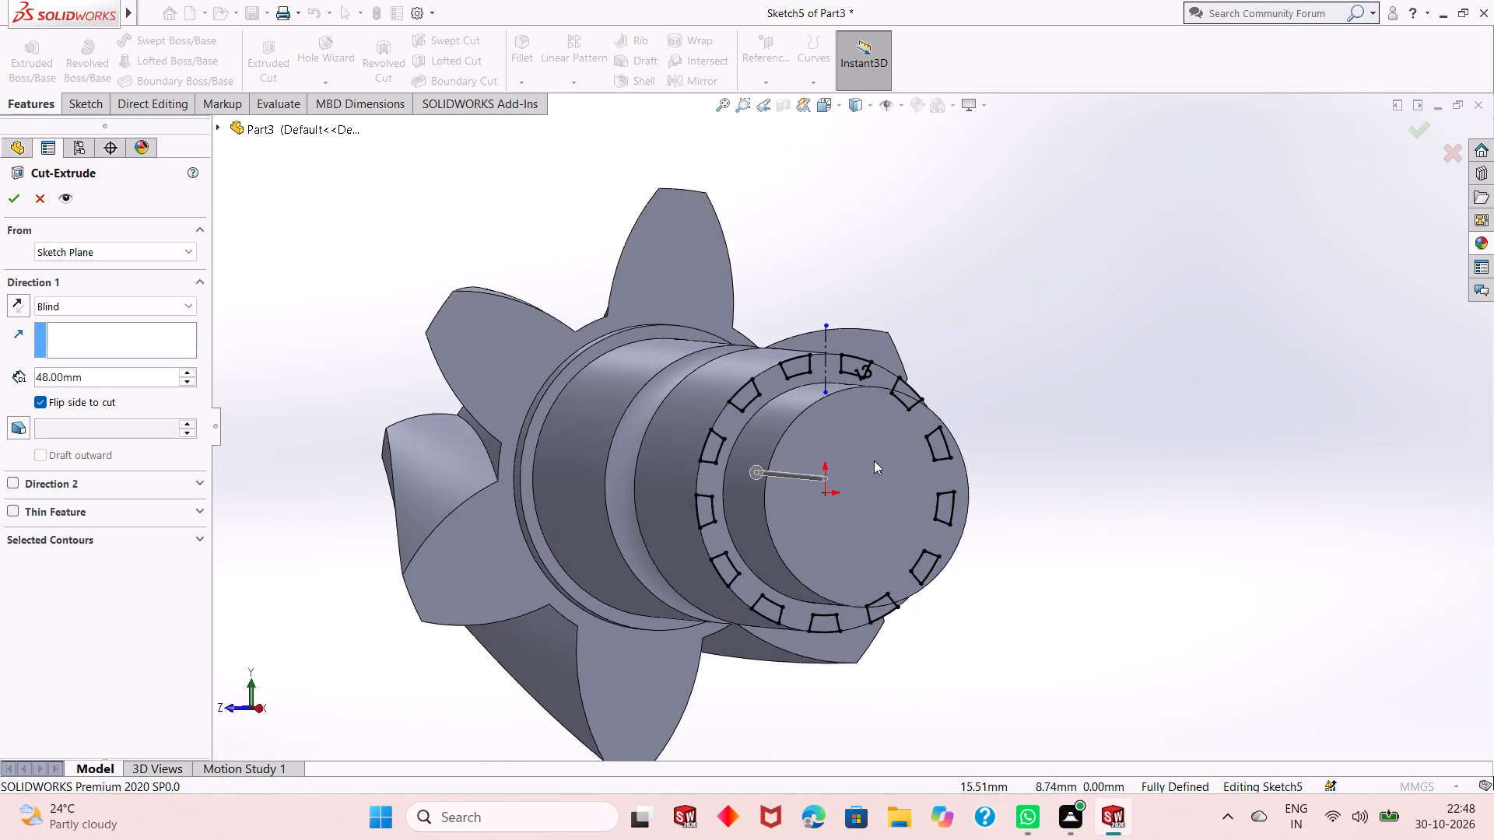
{"action": "scroll", "coordinate": [874, 460], "scroll_direction": "up", "scroll_amount": 1}
{"action": "scroll", "coordinate": [763, 446], "scroll_direction": "down", "scroll_amount": 4}
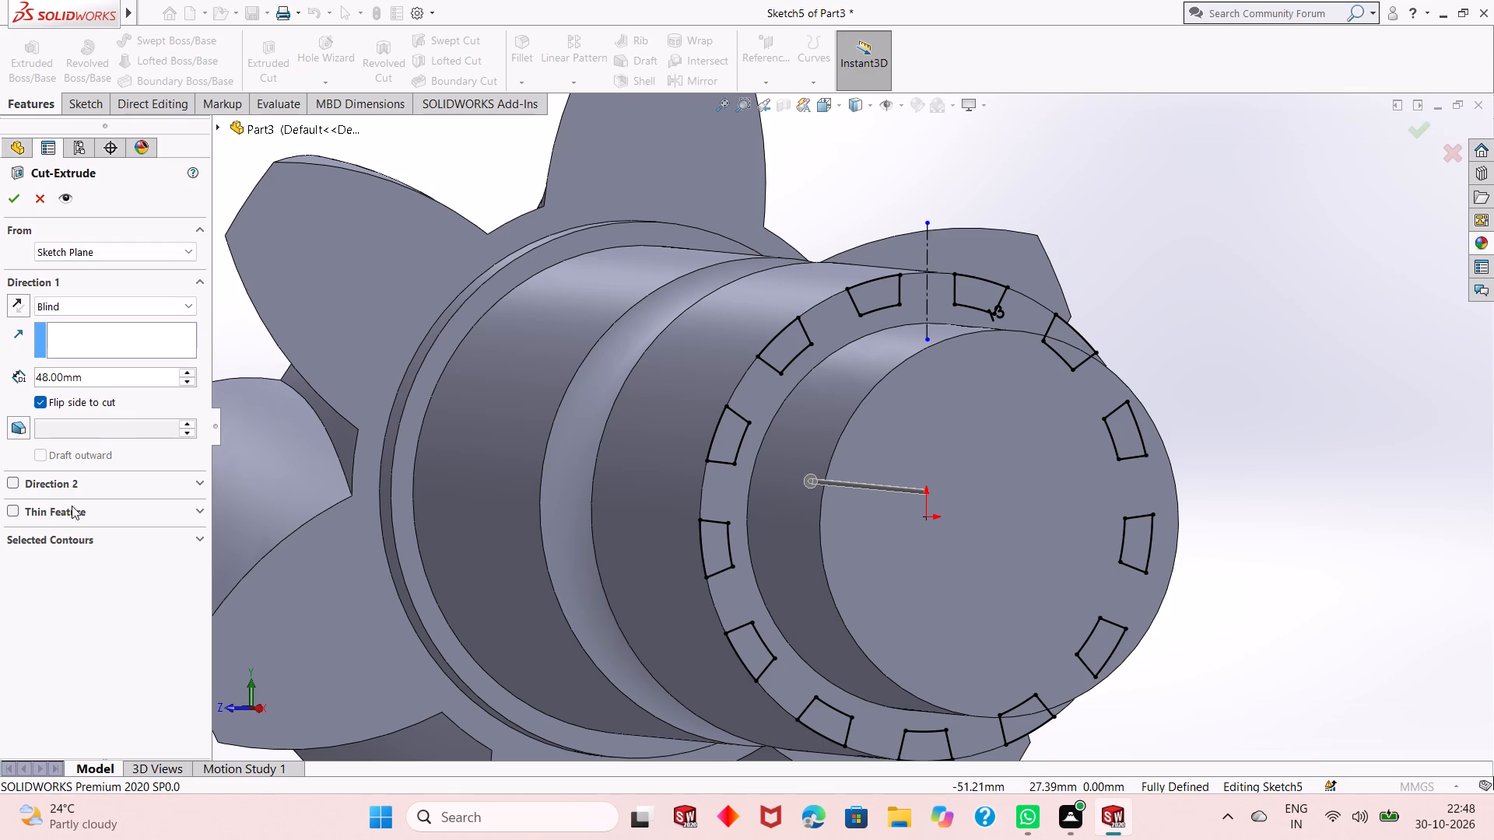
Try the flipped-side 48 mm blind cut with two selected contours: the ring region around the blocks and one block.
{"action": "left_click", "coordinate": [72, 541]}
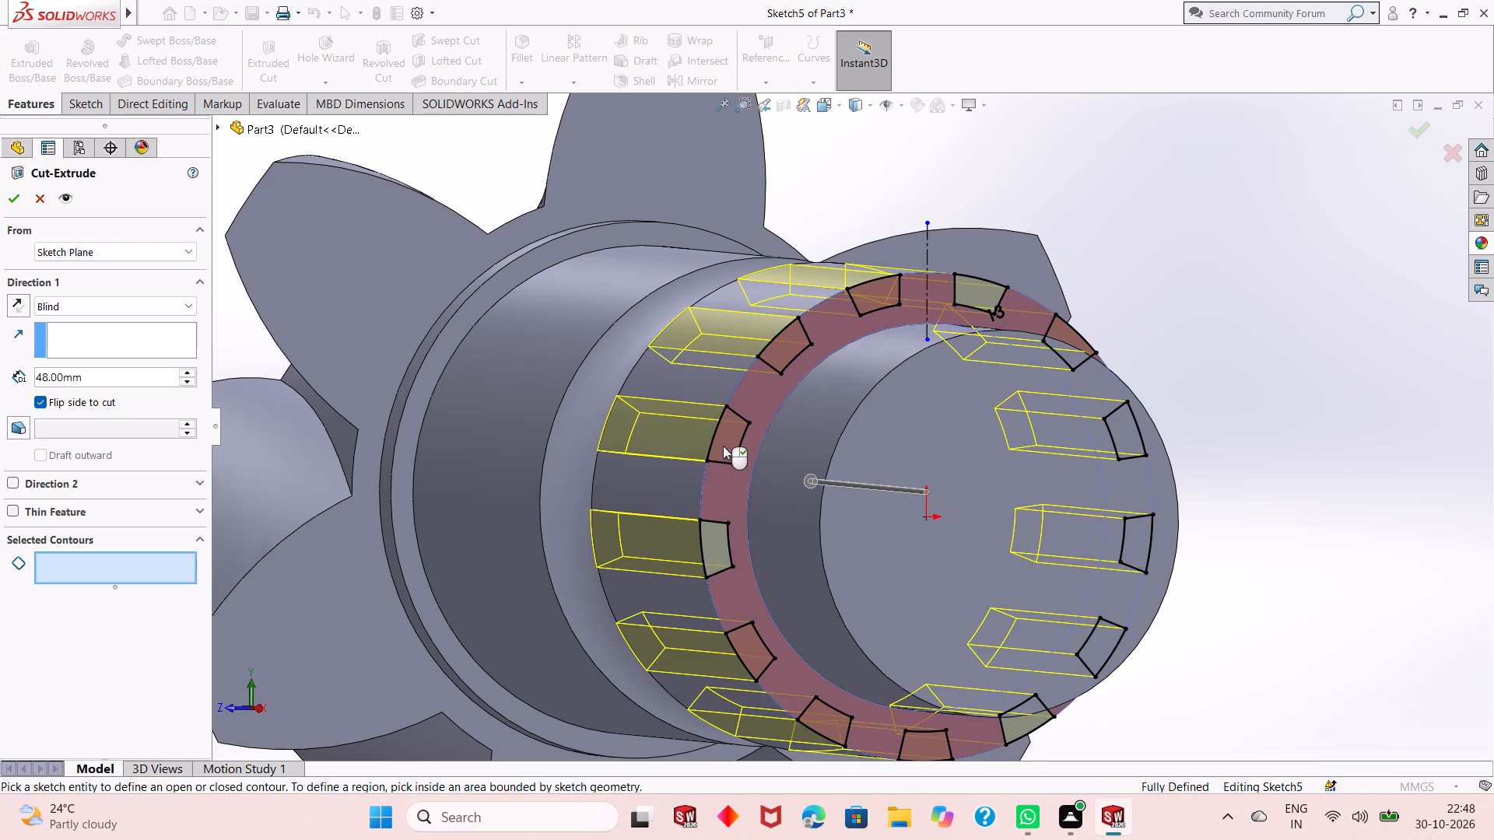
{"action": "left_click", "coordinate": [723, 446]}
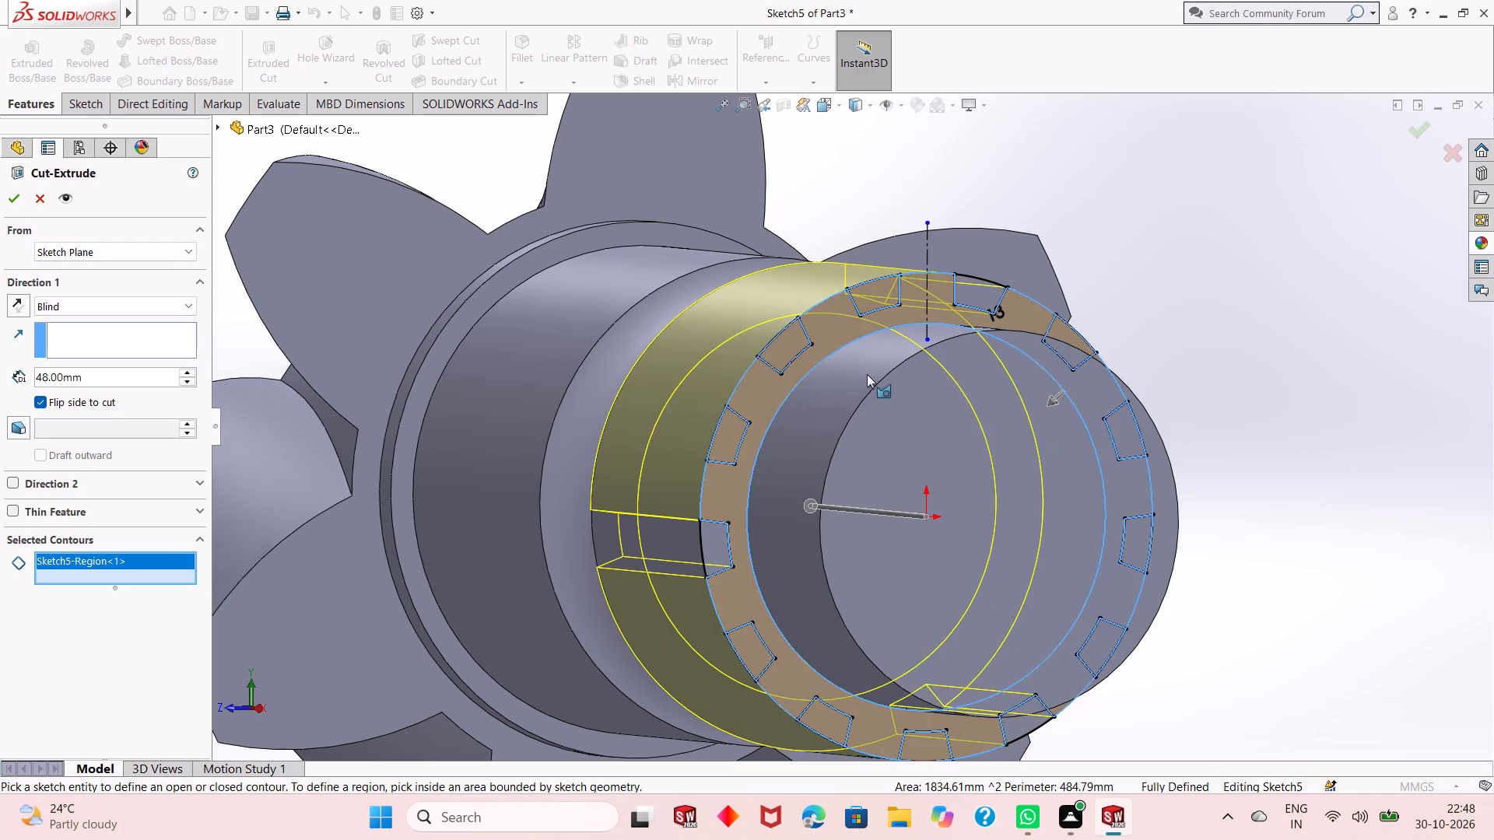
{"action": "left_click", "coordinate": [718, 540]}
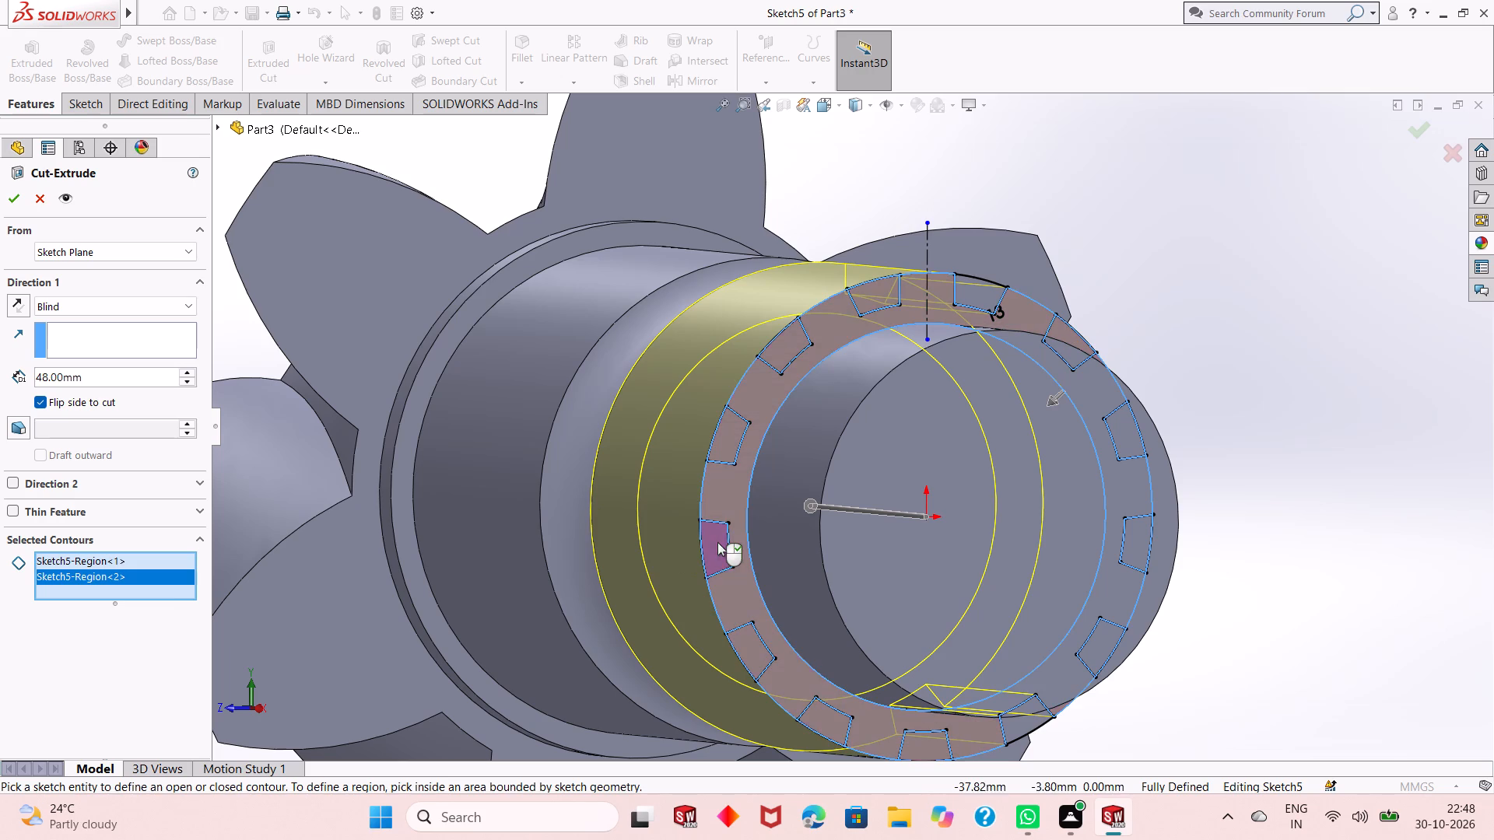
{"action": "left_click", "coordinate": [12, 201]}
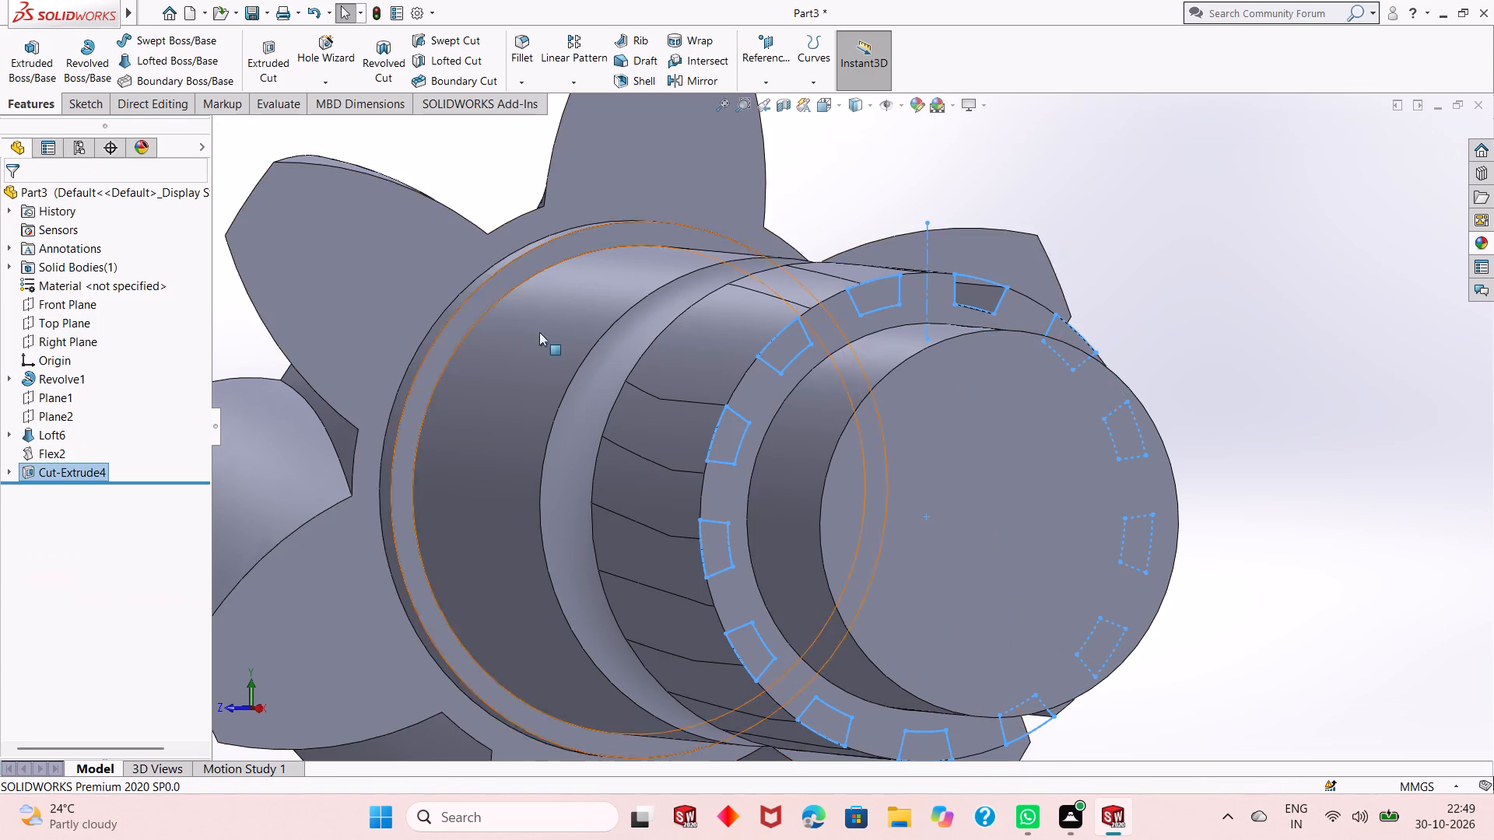
Examine the cut on the shaft's stepped end from several angles and face-on.
{"action": "scroll", "coordinate": [622, 376], "scroll_direction": "up", "scroll_amount": 2}
{"action": "middle_click_drag", "start_coordinate": [702, 410], "coordinate": [736, 237]}
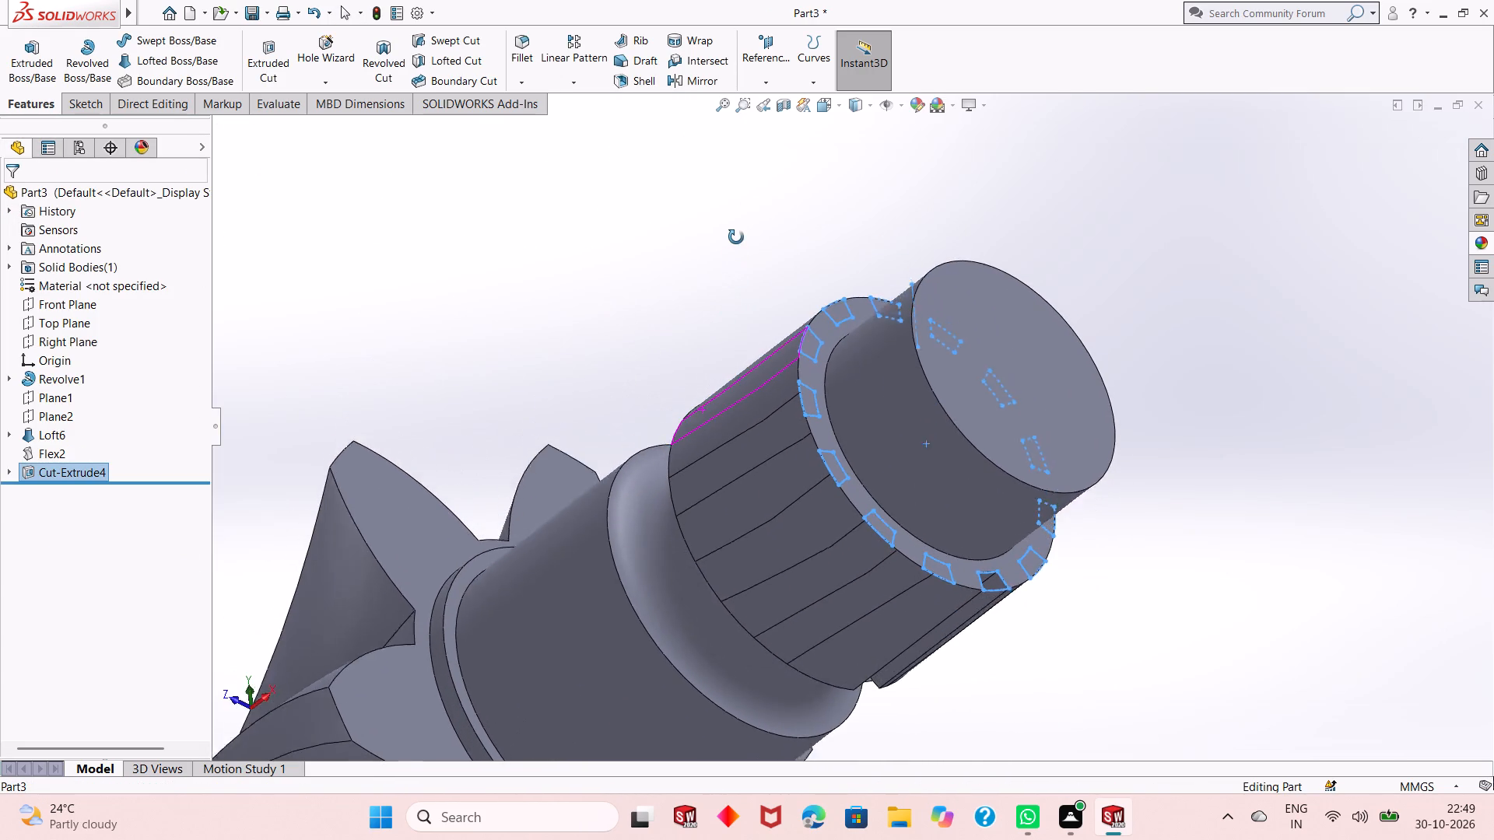
{"action": "middle_click_drag", "start_coordinate": [736, 237], "coordinate": [671, 456]}
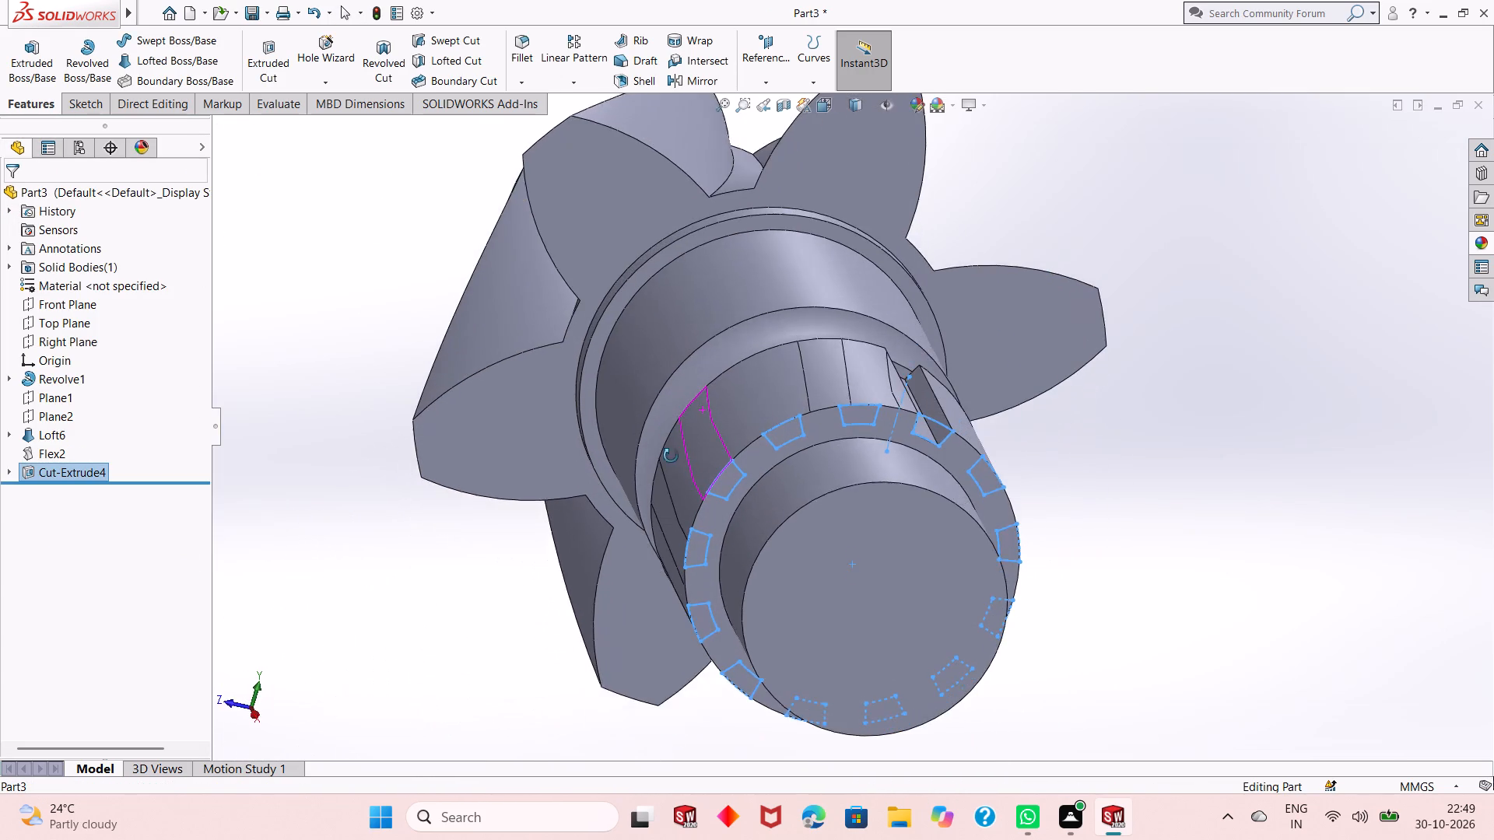
{"action": "middle_click_drag", "start_coordinate": [671, 456], "coordinate": [456, 266]}
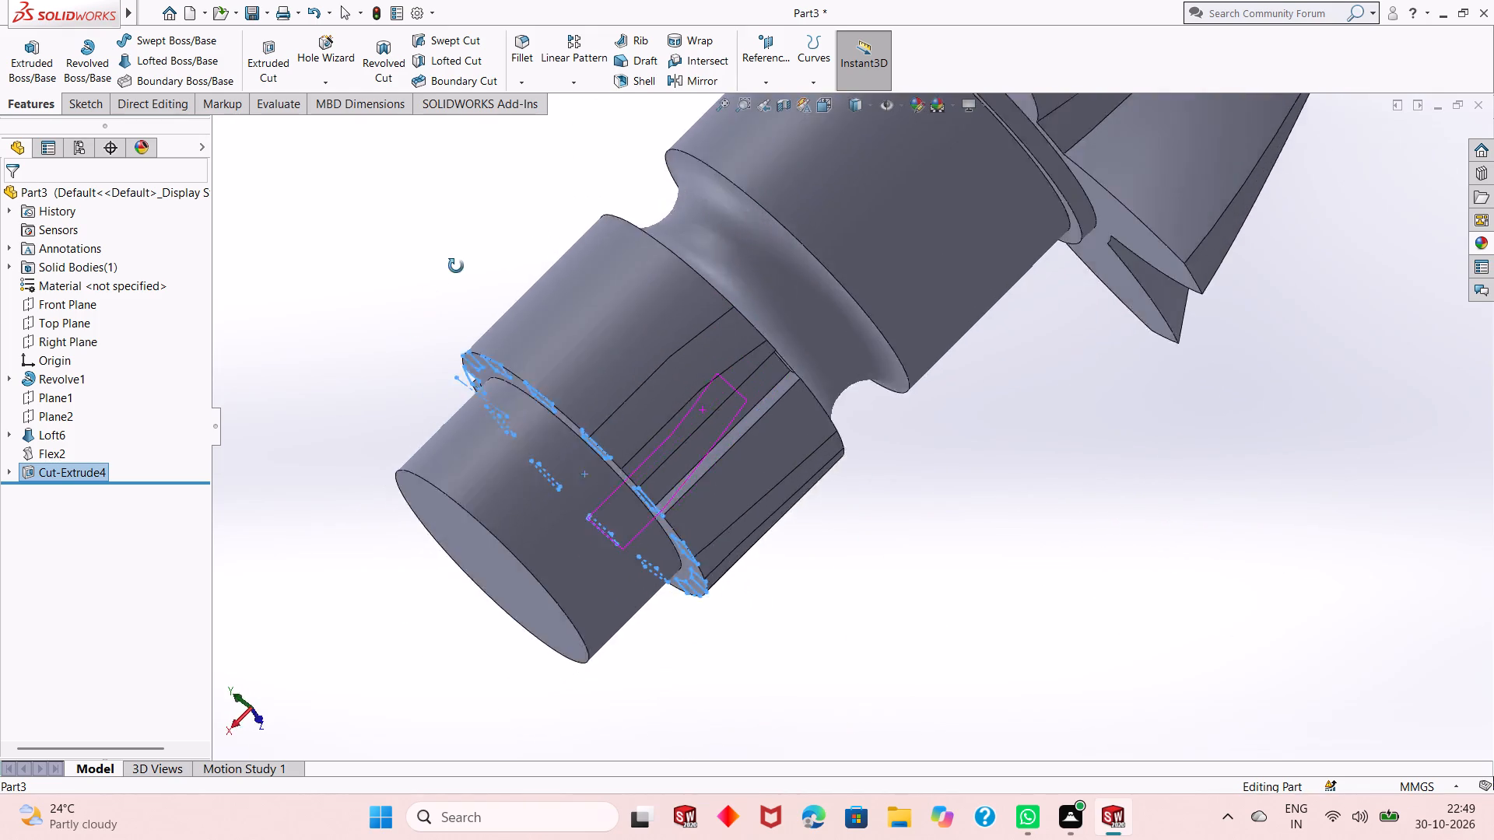
{"action": "middle_click_drag", "start_coordinate": [456, 266], "coordinate": [517, 131]}
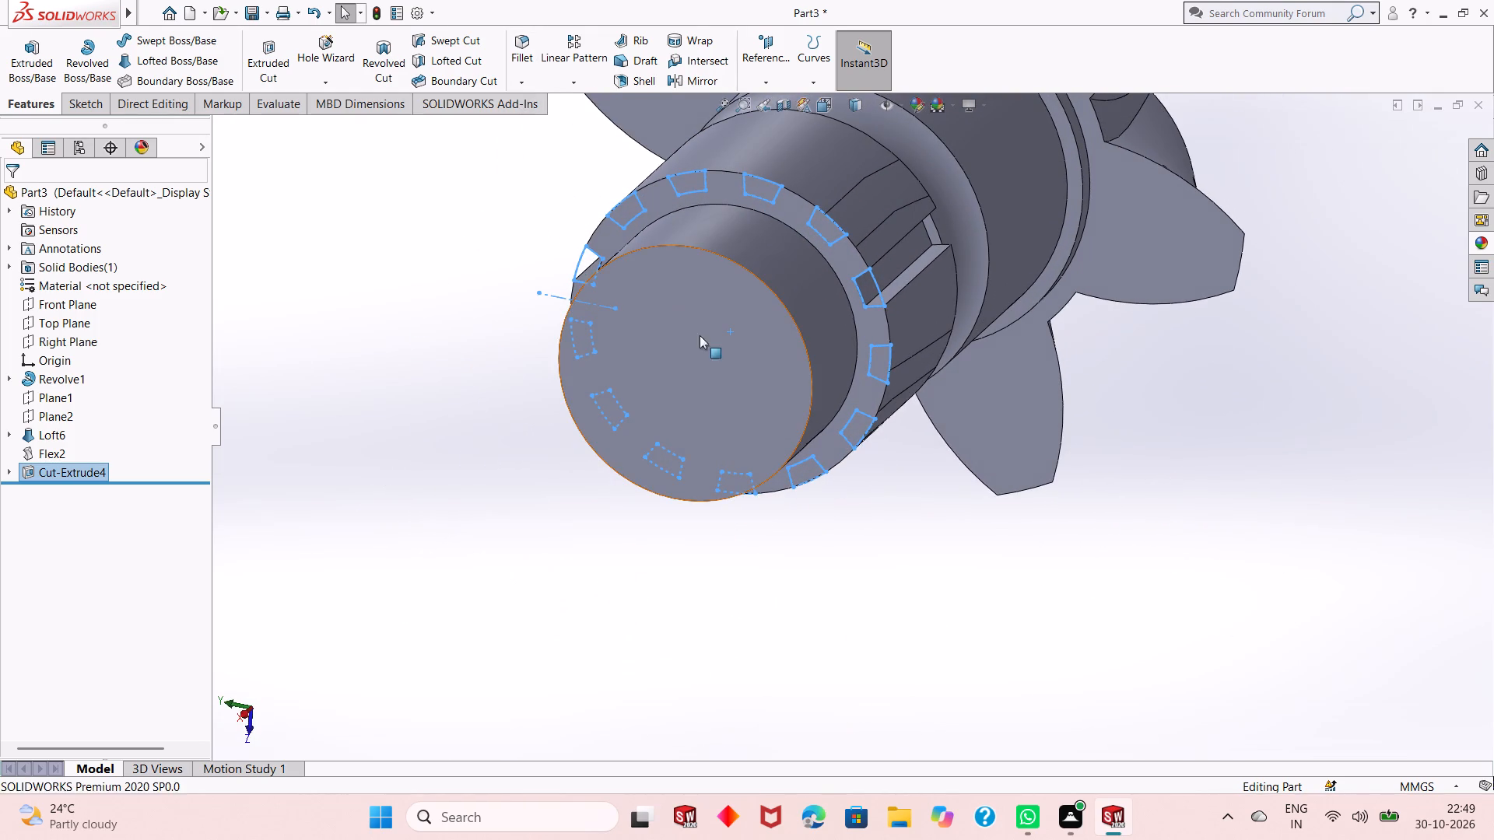
{"action": "middle_click_drag", "start_coordinate": [706, 346], "coordinate": [715, 306]}
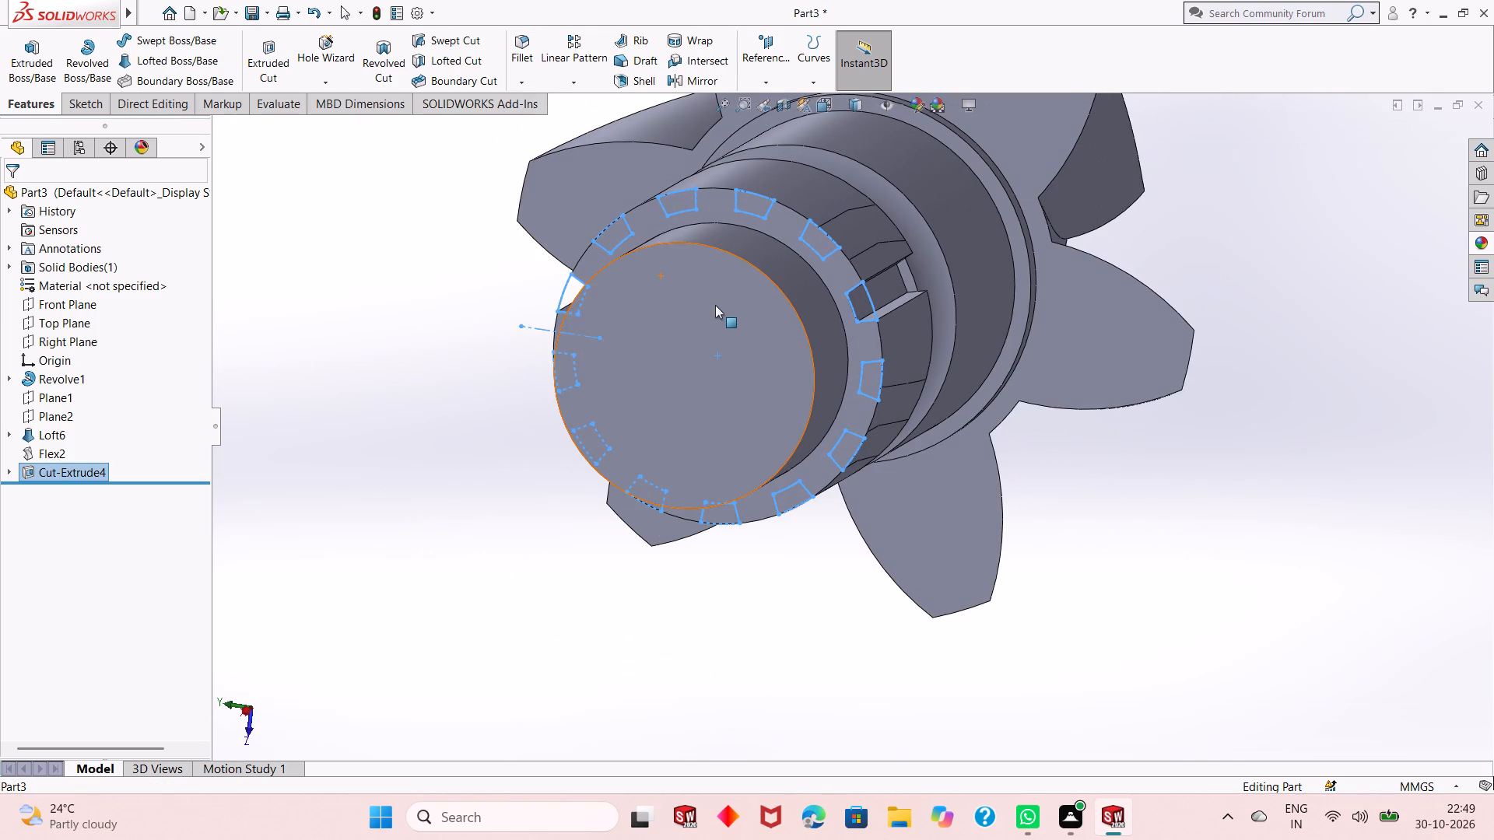
{"action": "key", "text": "ctrl+8"}
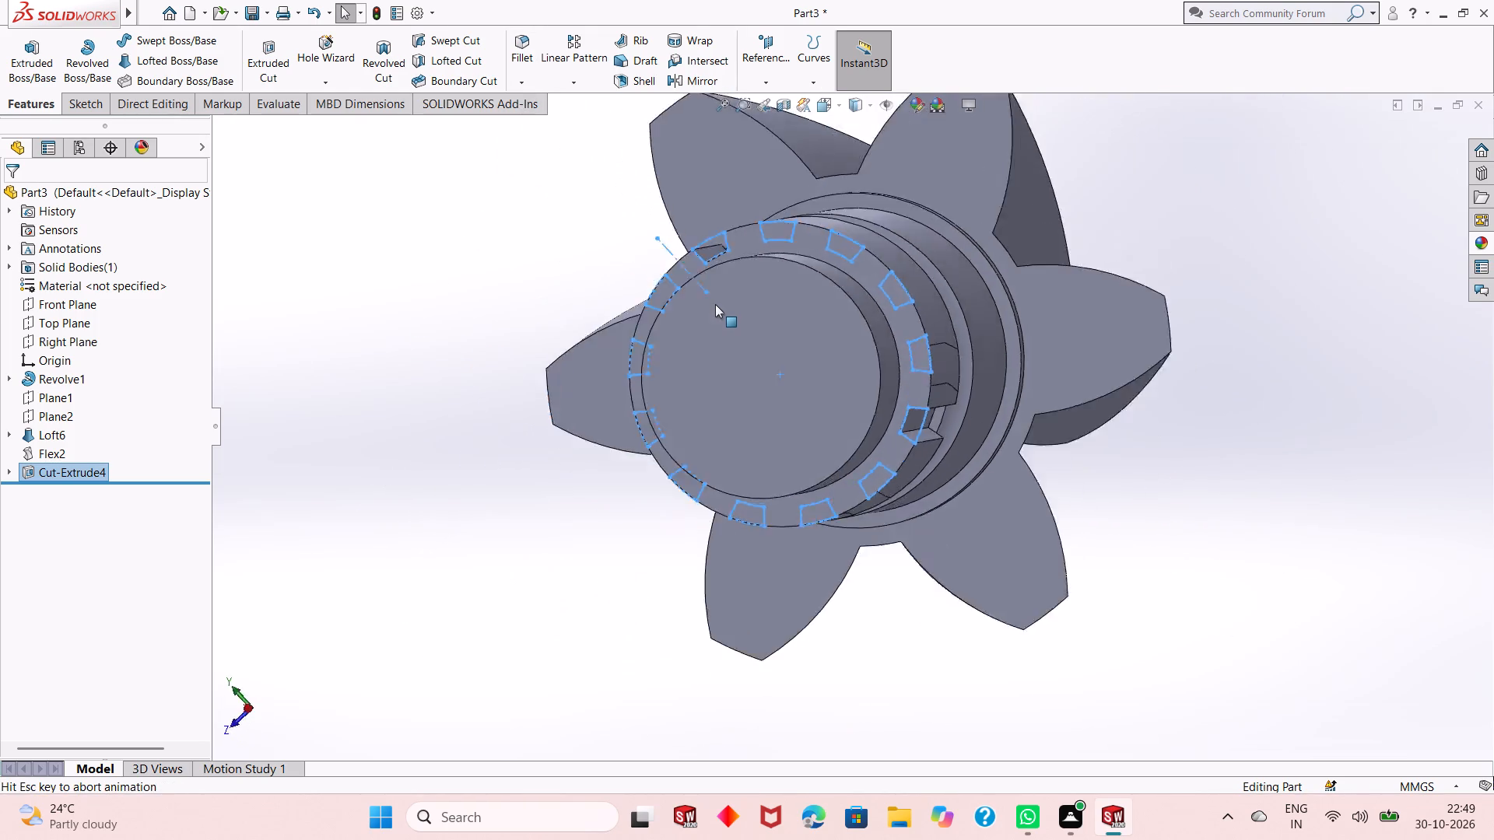
{"action": "key", "text": "Escape"}
{"action": "key", "text": "Escape"}
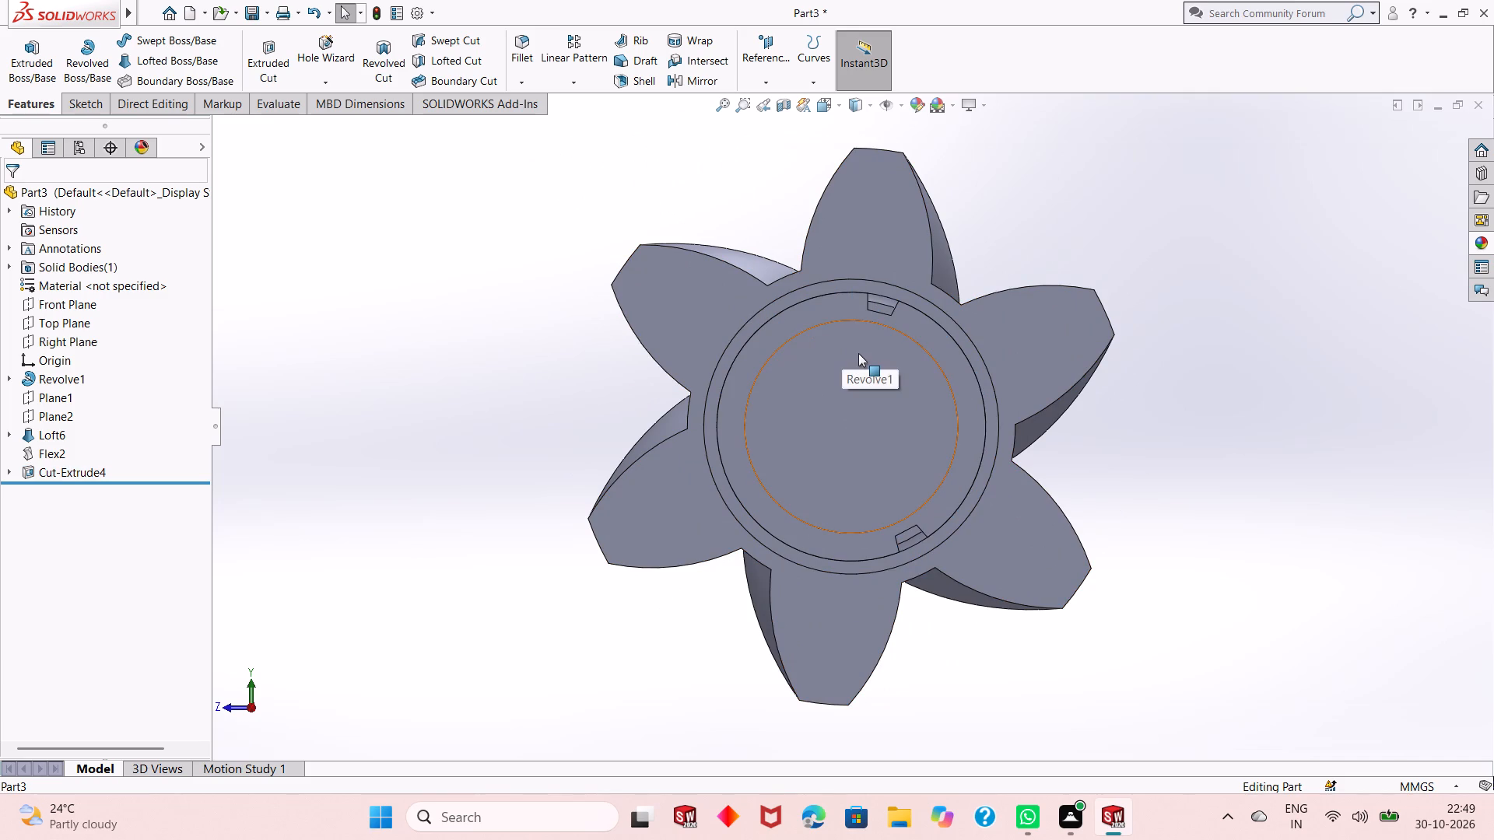
{"action": "middle_click_drag", "start_coordinate": [874, 370], "coordinate": [945, 364]}
{"action": "middle_click_drag", "start_coordinate": [864, 395], "coordinate": [864, 397]}
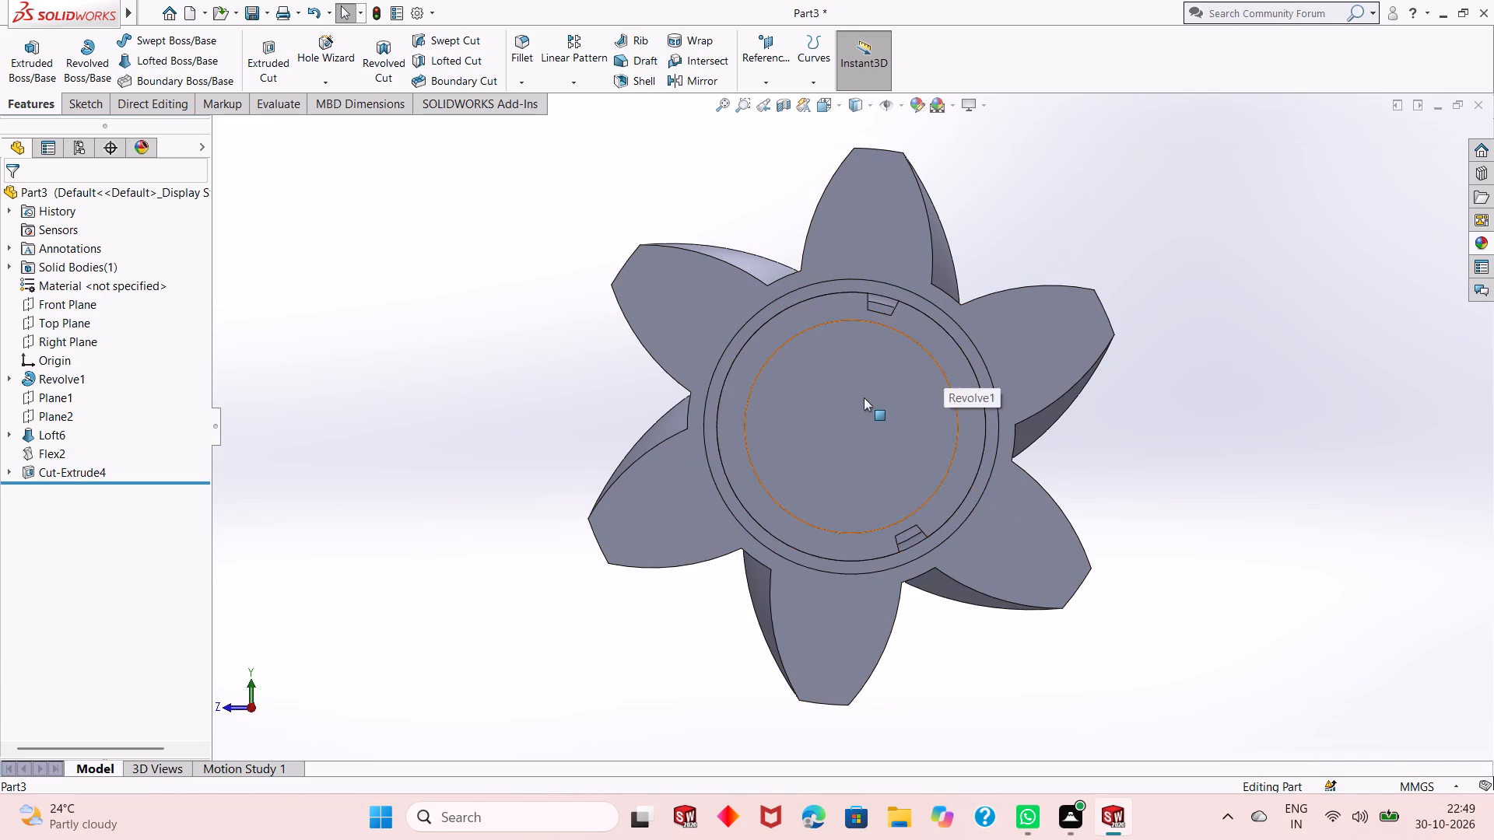
{"action": "middle_click_drag", "start_coordinate": [864, 397], "coordinate": [907, 392]}
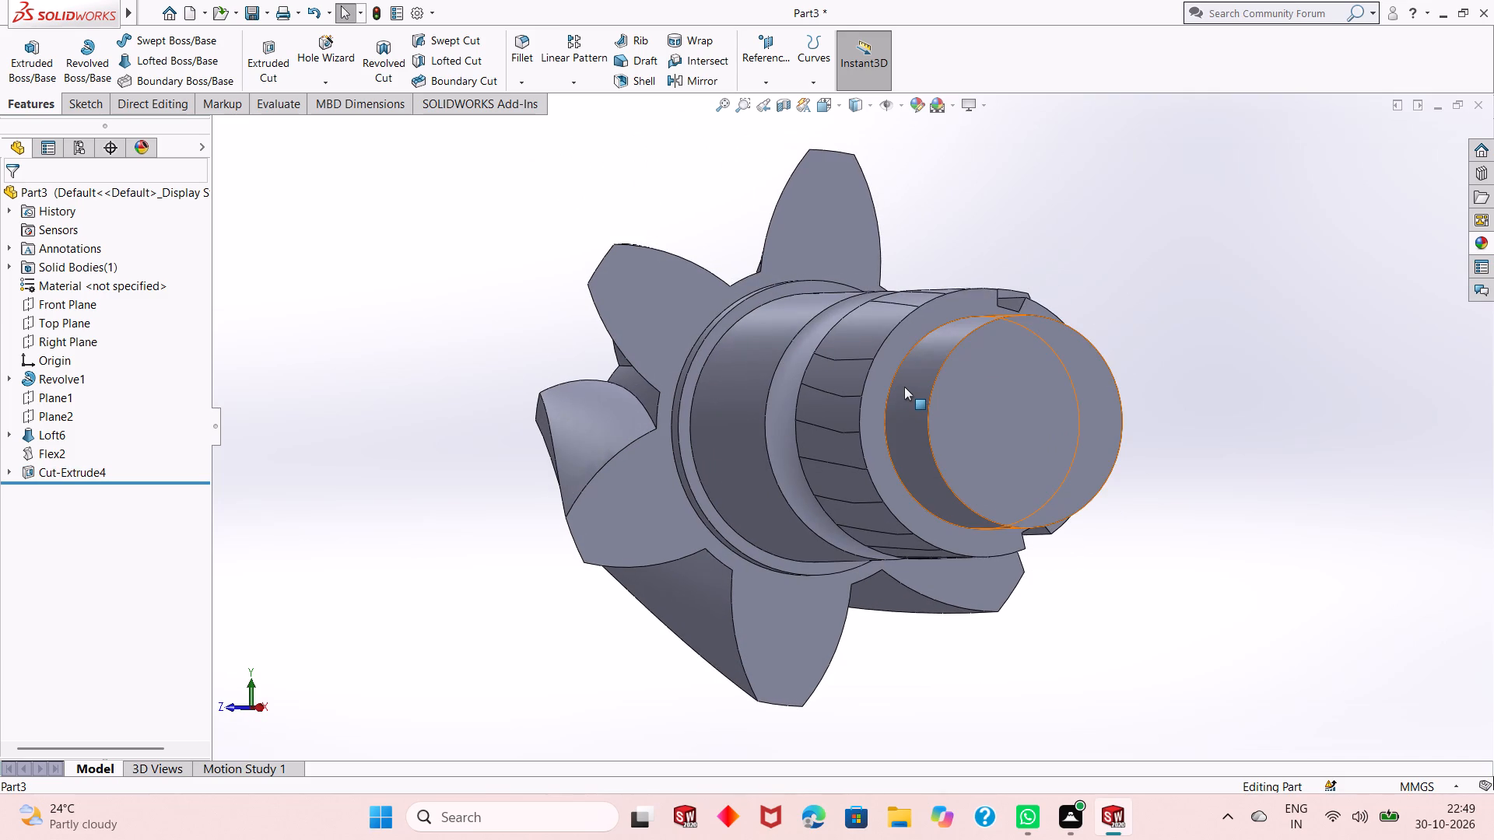
{"action": "middle_click_drag", "start_coordinate": [903, 388], "coordinate": [945, 389]}
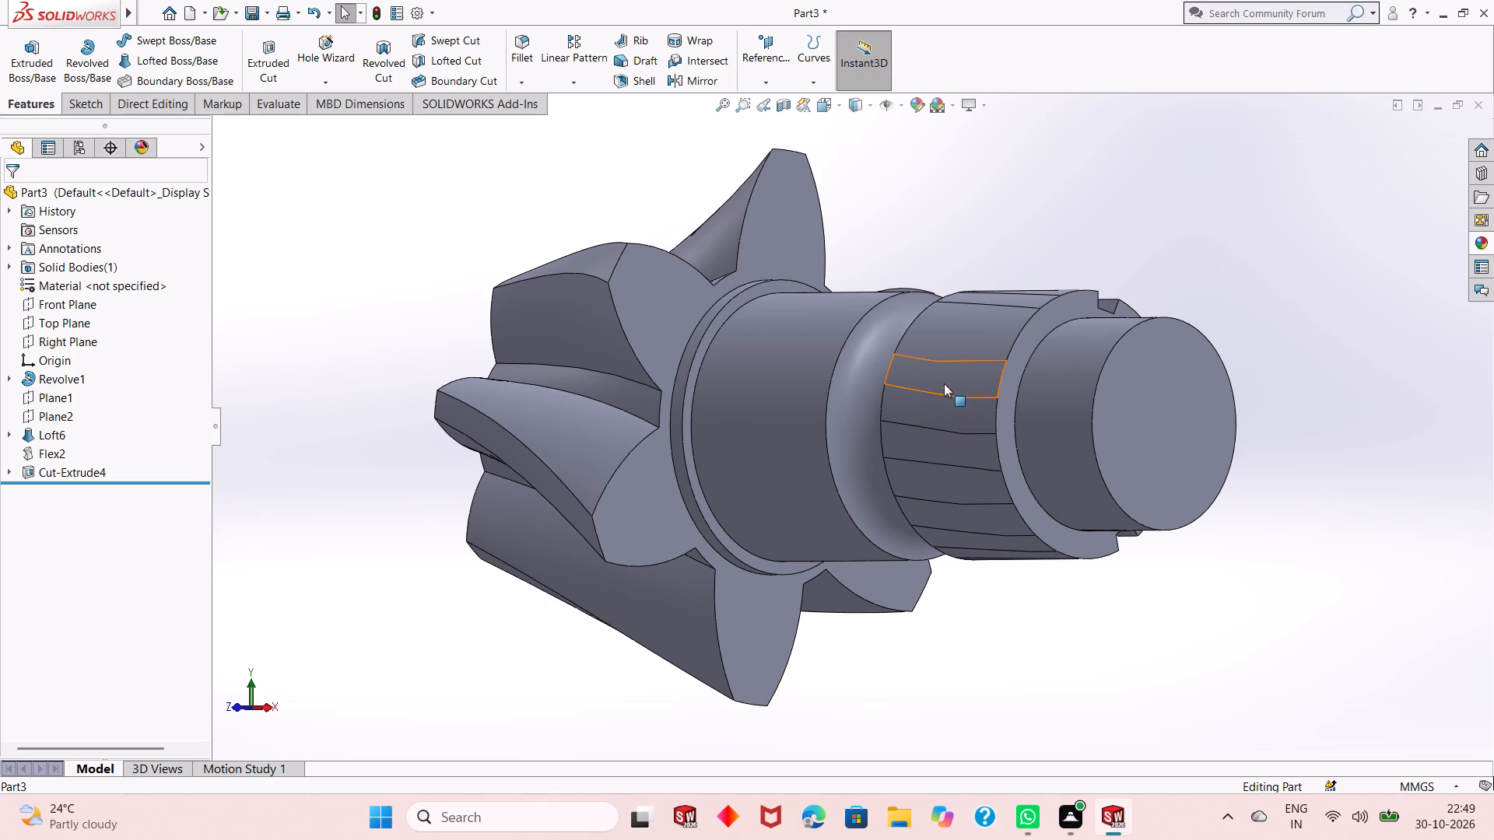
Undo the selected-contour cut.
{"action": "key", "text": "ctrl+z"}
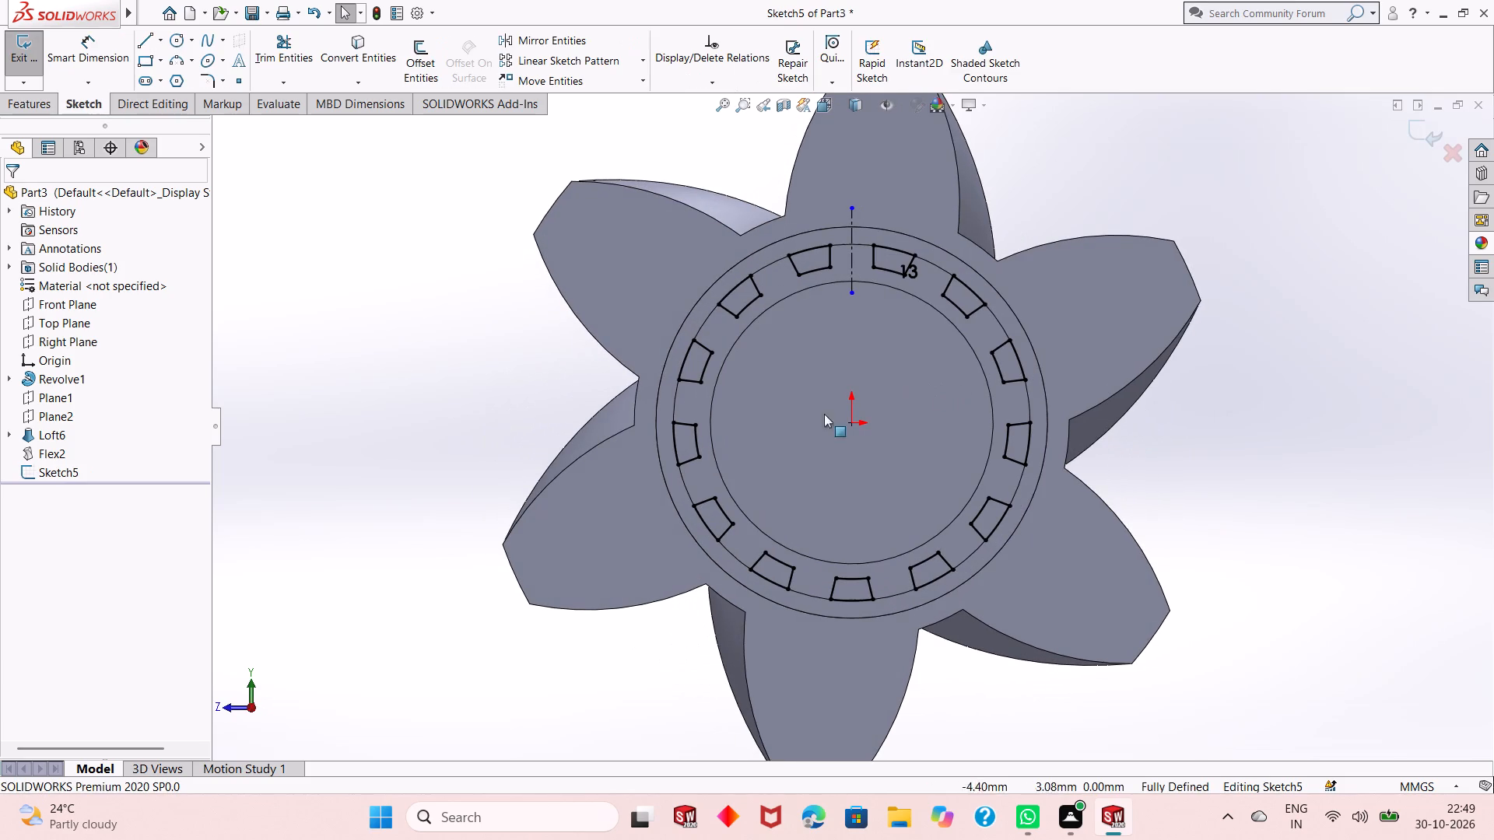
Exit the block sketch and delete the Flex2 twist feature from the part.
{"action": "right_click", "coordinate": [47, 453]}
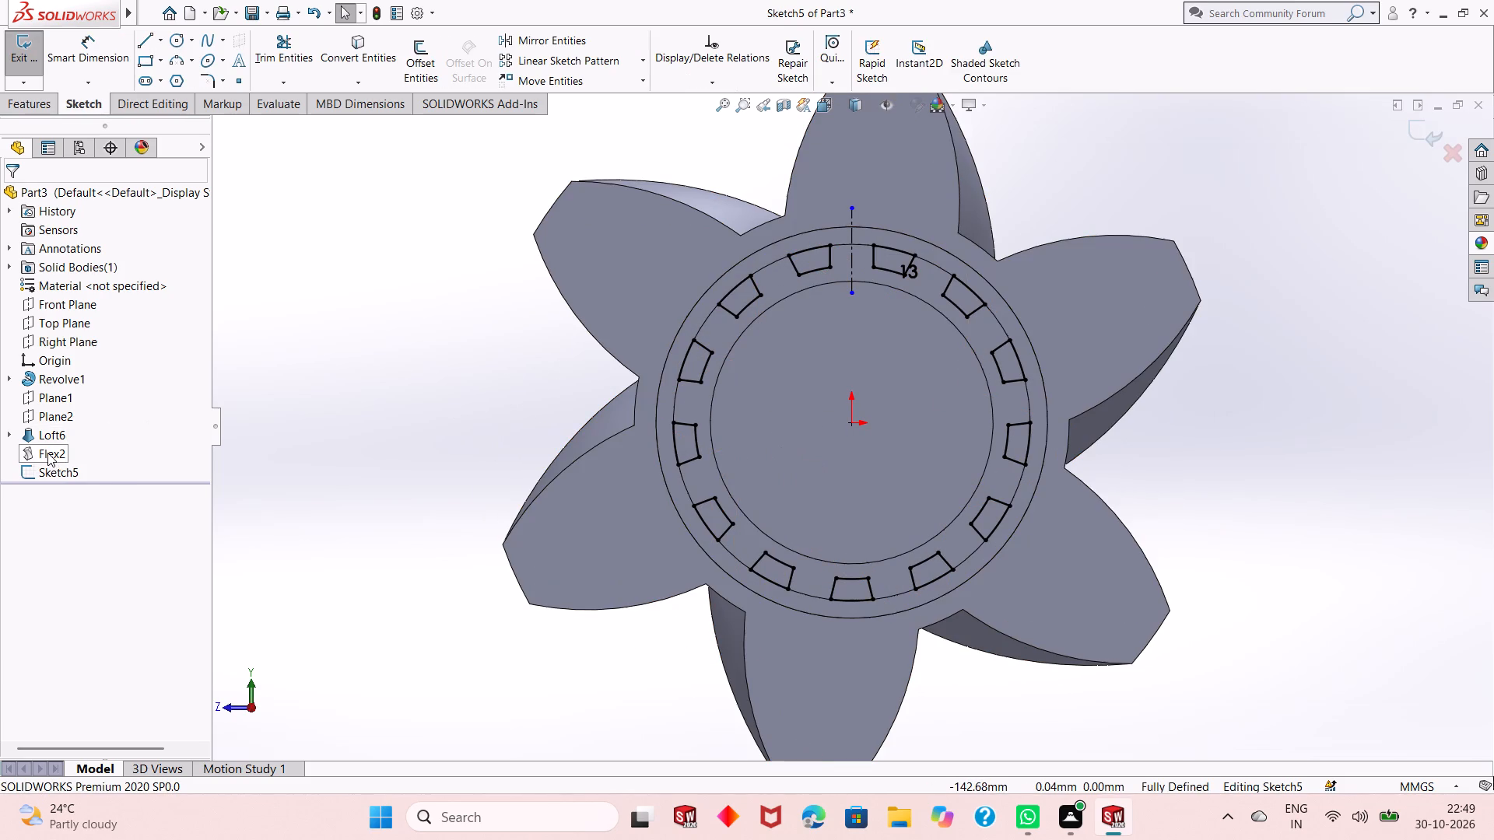
{"action": "left_click", "coordinate": [331, 359]}
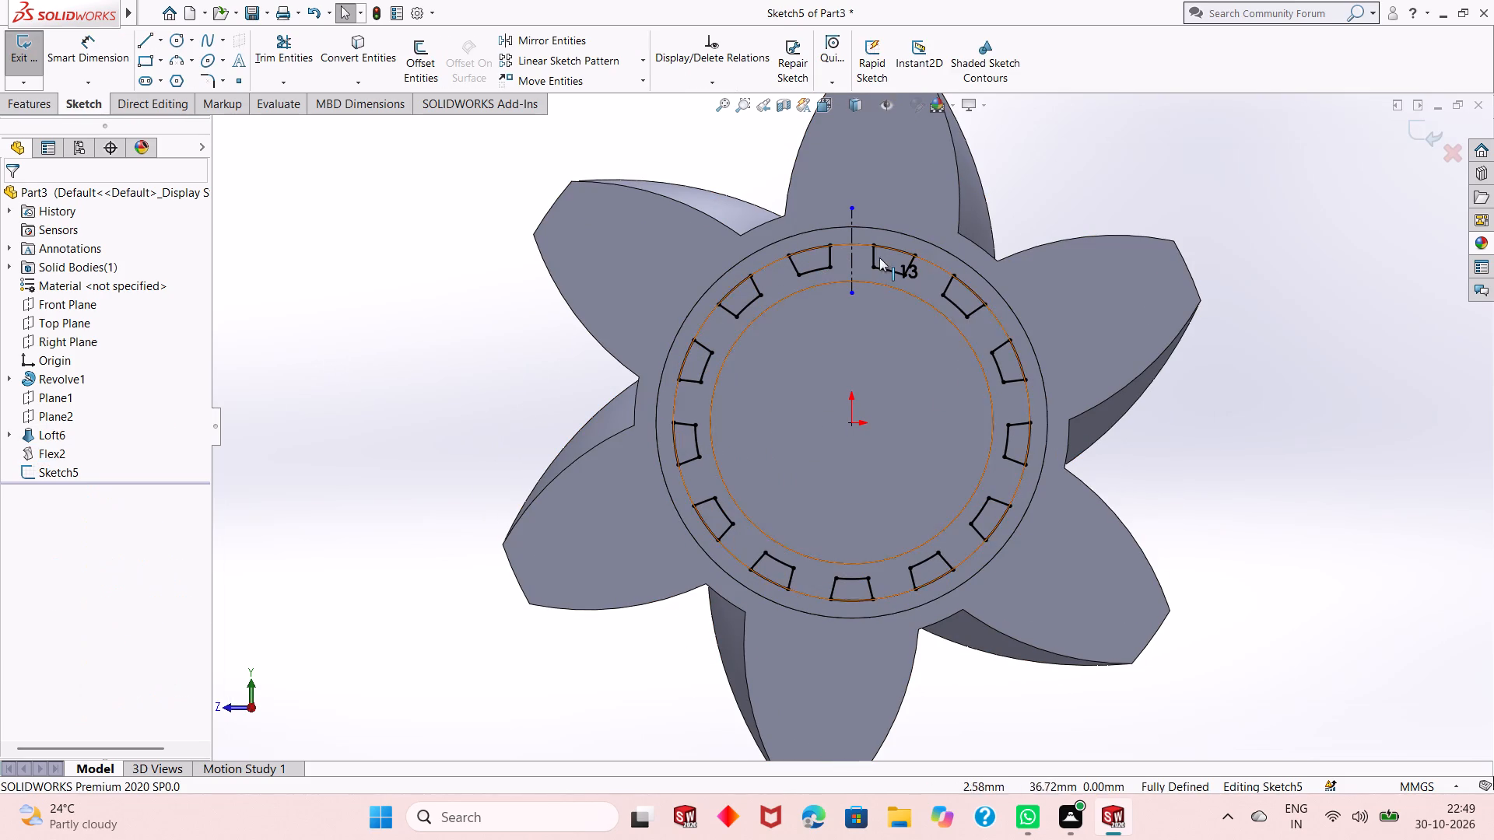
{"action": "left_click", "coordinate": [1432, 137]}
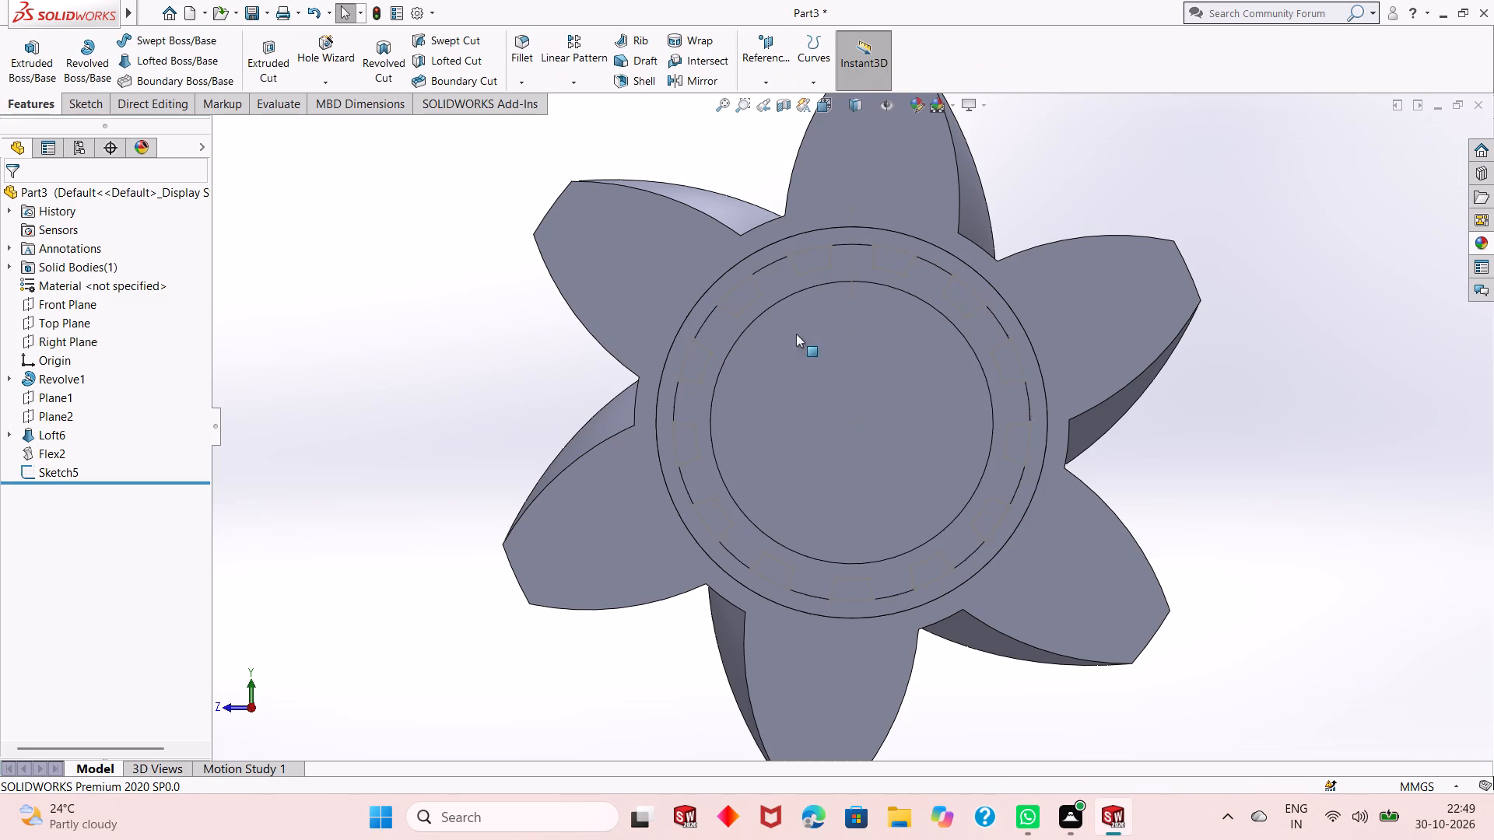
{"action": "right_click", "coordinate": [54, 450]}
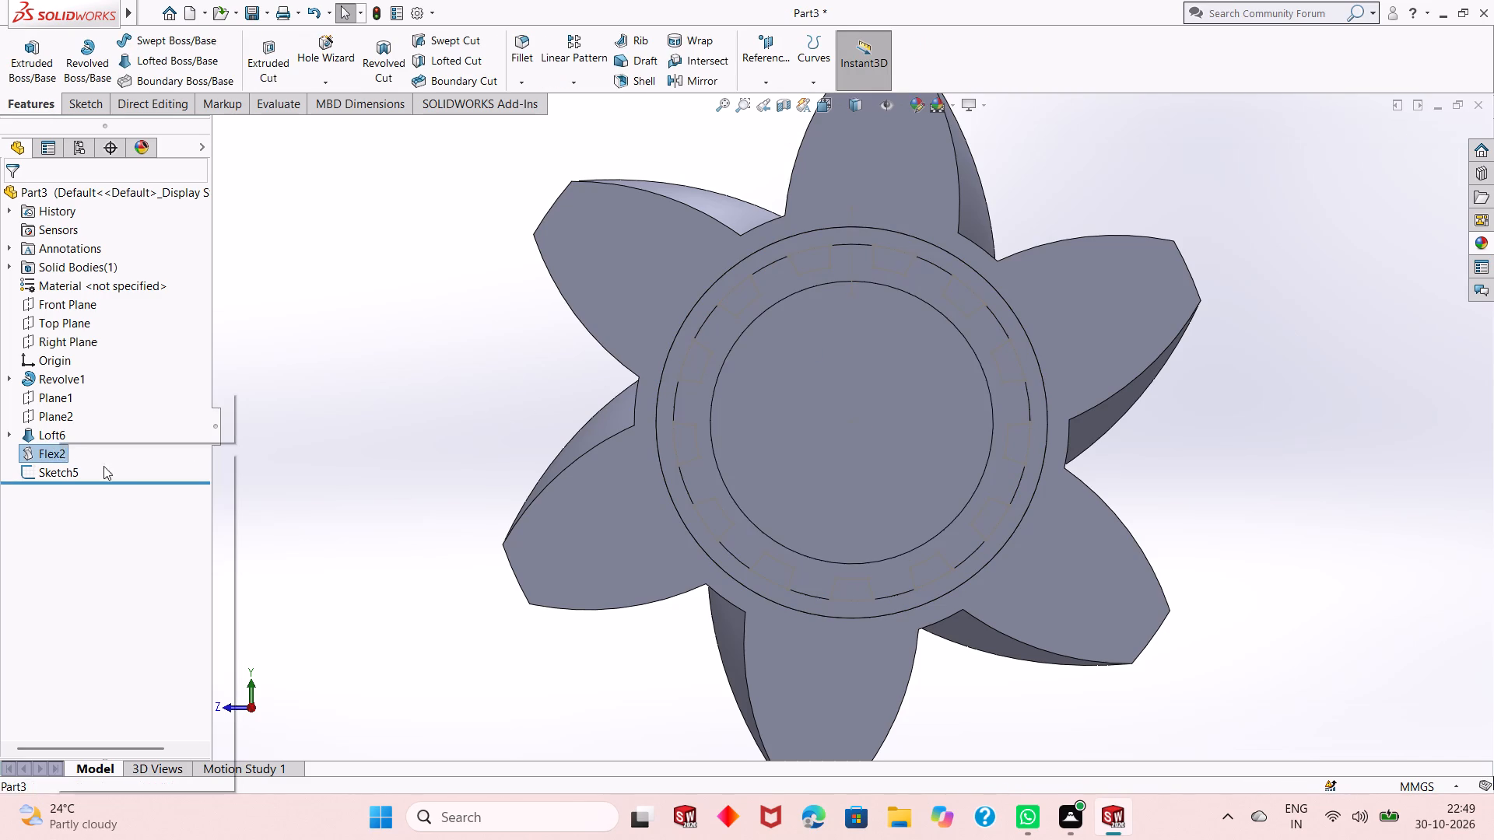
{"action": "left_click", "coordinate": [139, 536]}
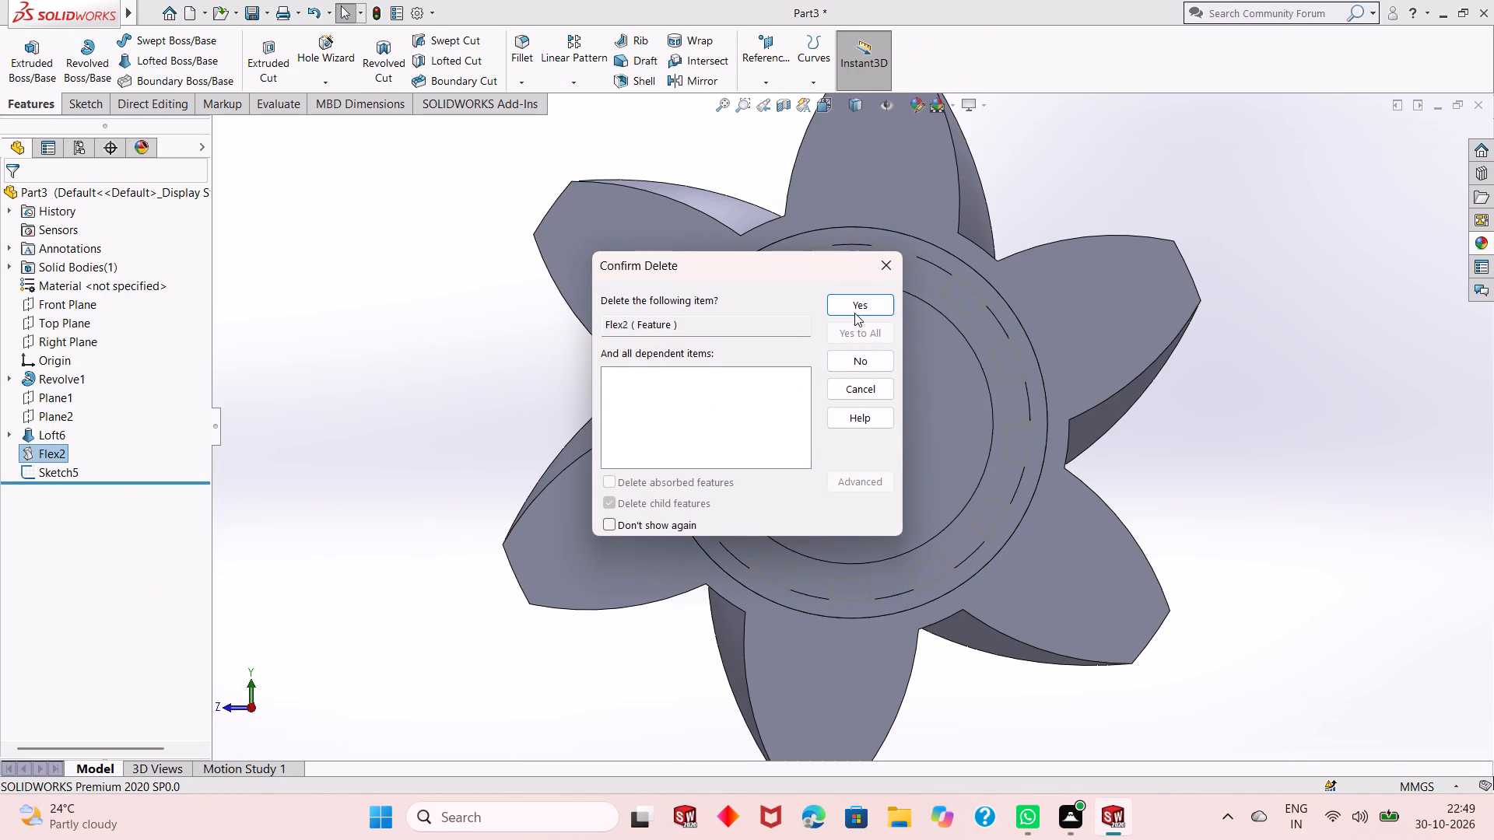
{"action": "left_click", "coordinate": [854, 301]}
Reopen Sketch5 and cut all 13 blocks blind to 48 mm, without flipping the side to cut.
{"action": "scroll", "coordinate": [773, 477], "scroll_direction": "up", "scroll_amount": 2}
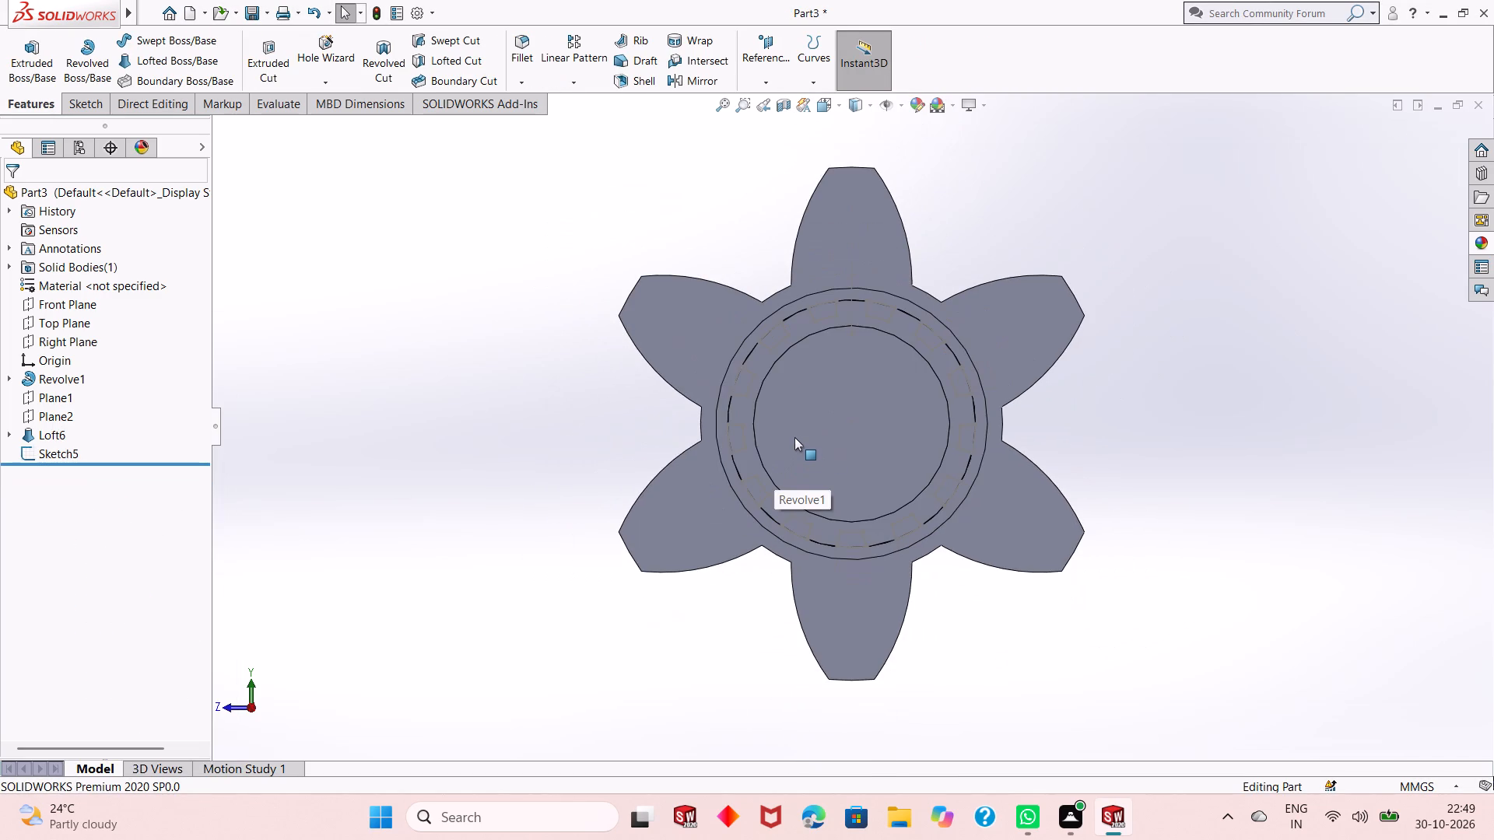
{"action": "left_click", "coordinate": [78, 452]}
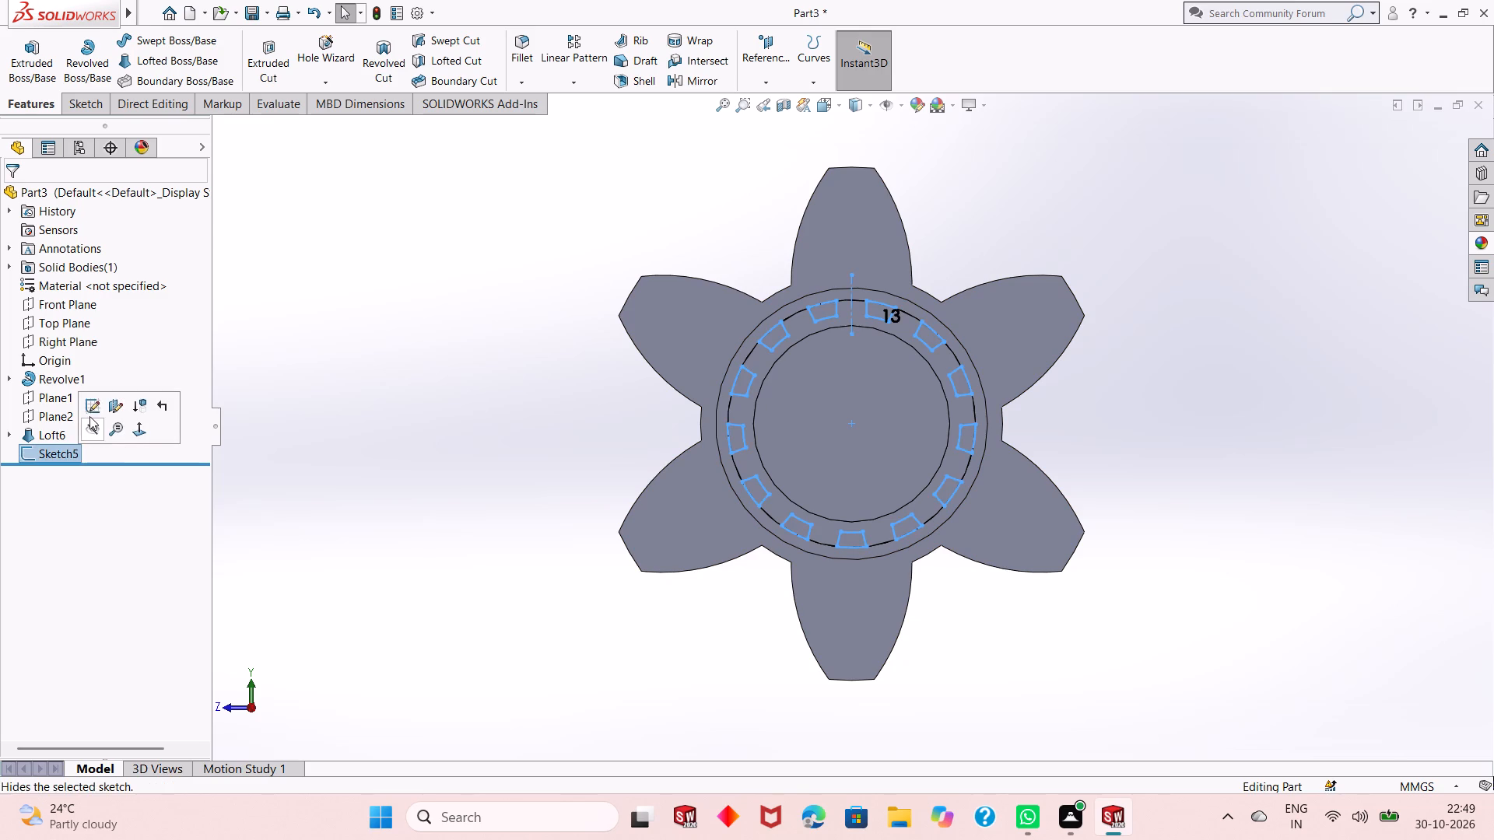
{"action": "left_click", "coordinate": [89, 412]}
{"action": "left_click", "coordinate": [37, 102]}
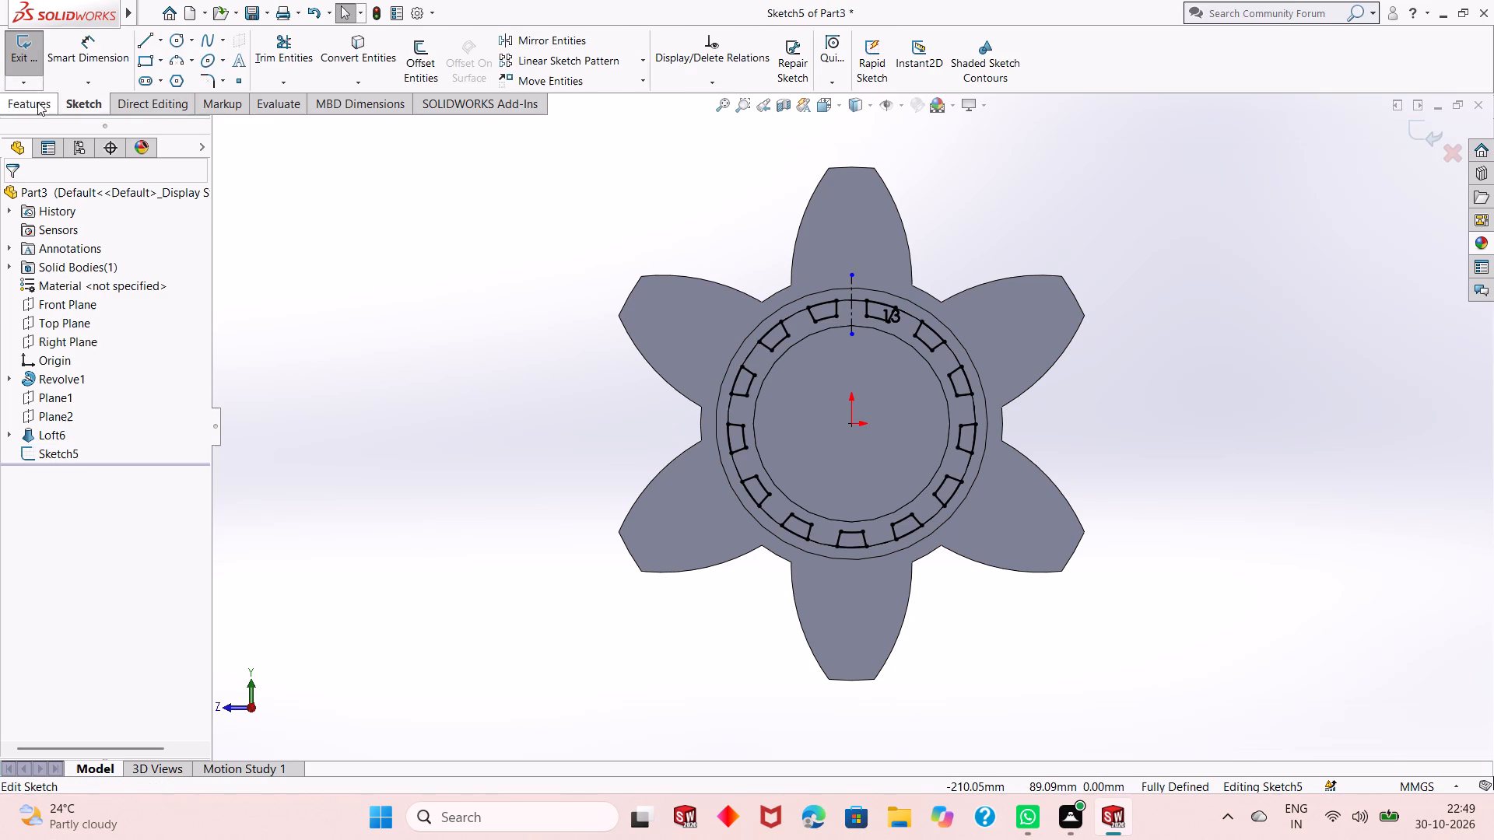
{"action": "left_click", "coordinate": [264, 59]}
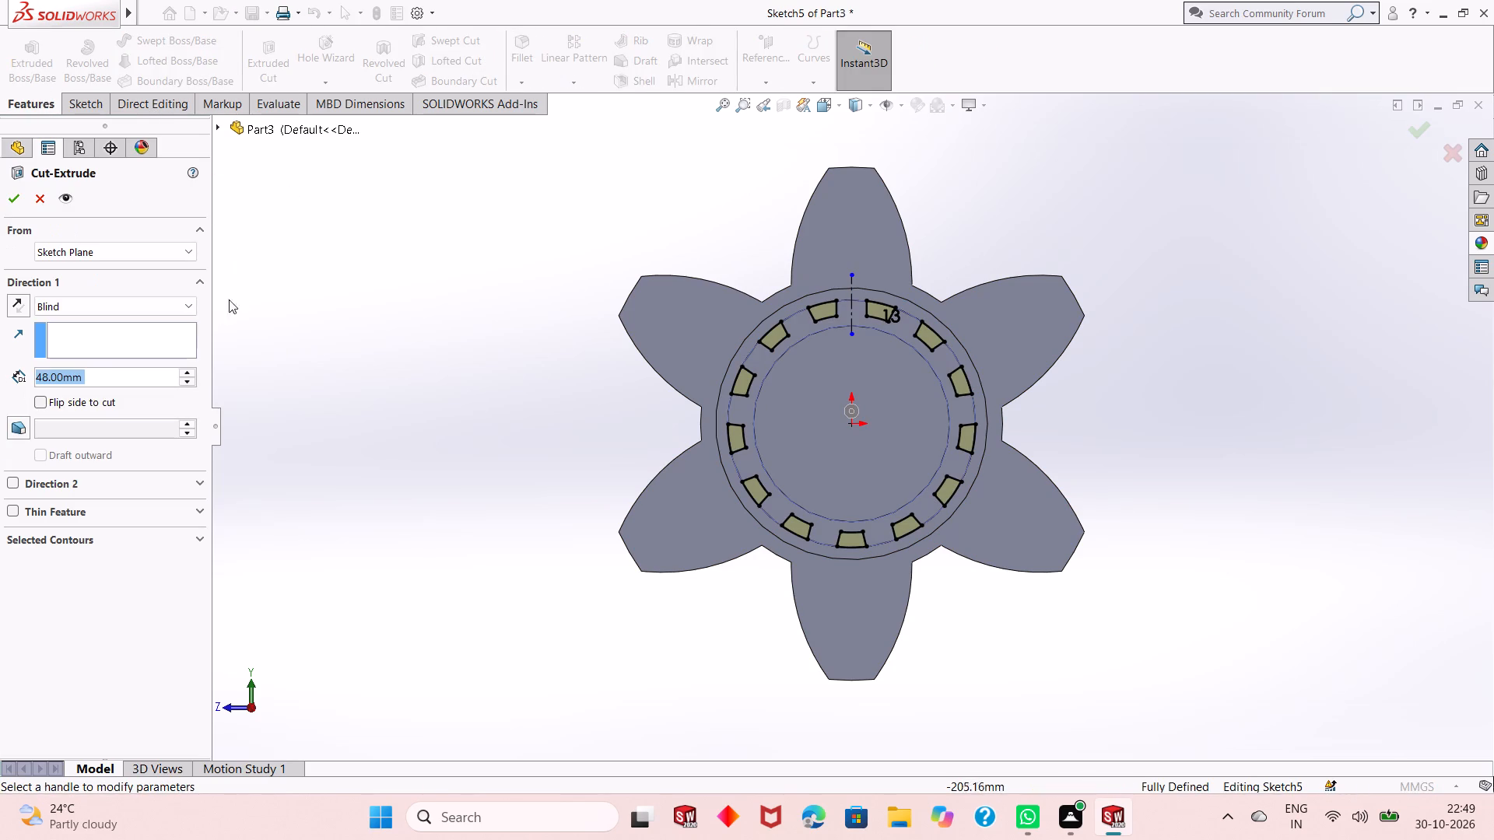
{"action": "left_click", "coordinate": [12, 191]}
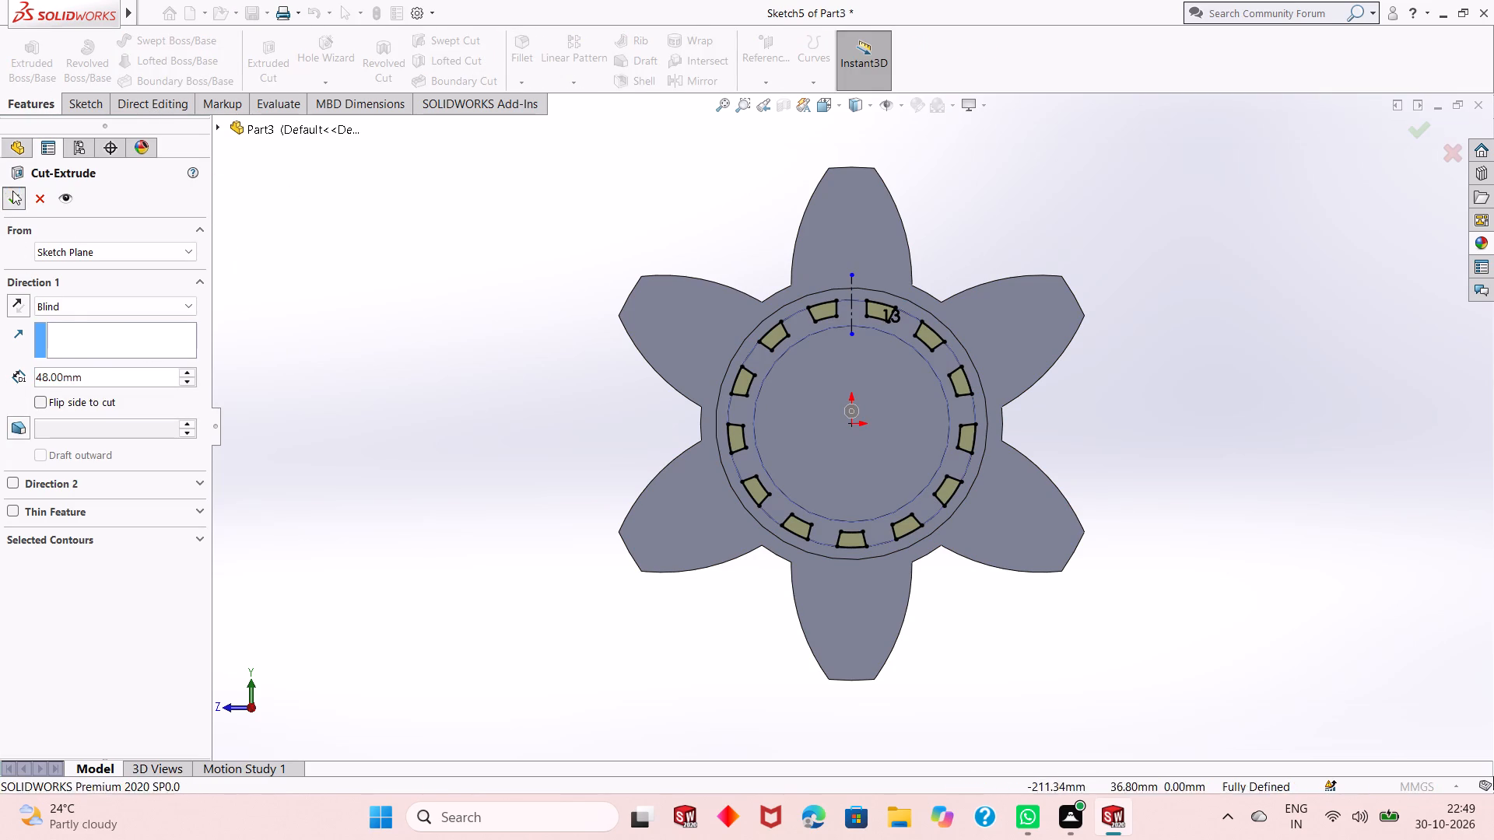
{"action": "middle_click_drag", "start_coordinate": [418, 340], "coordinate": [463, 343]}
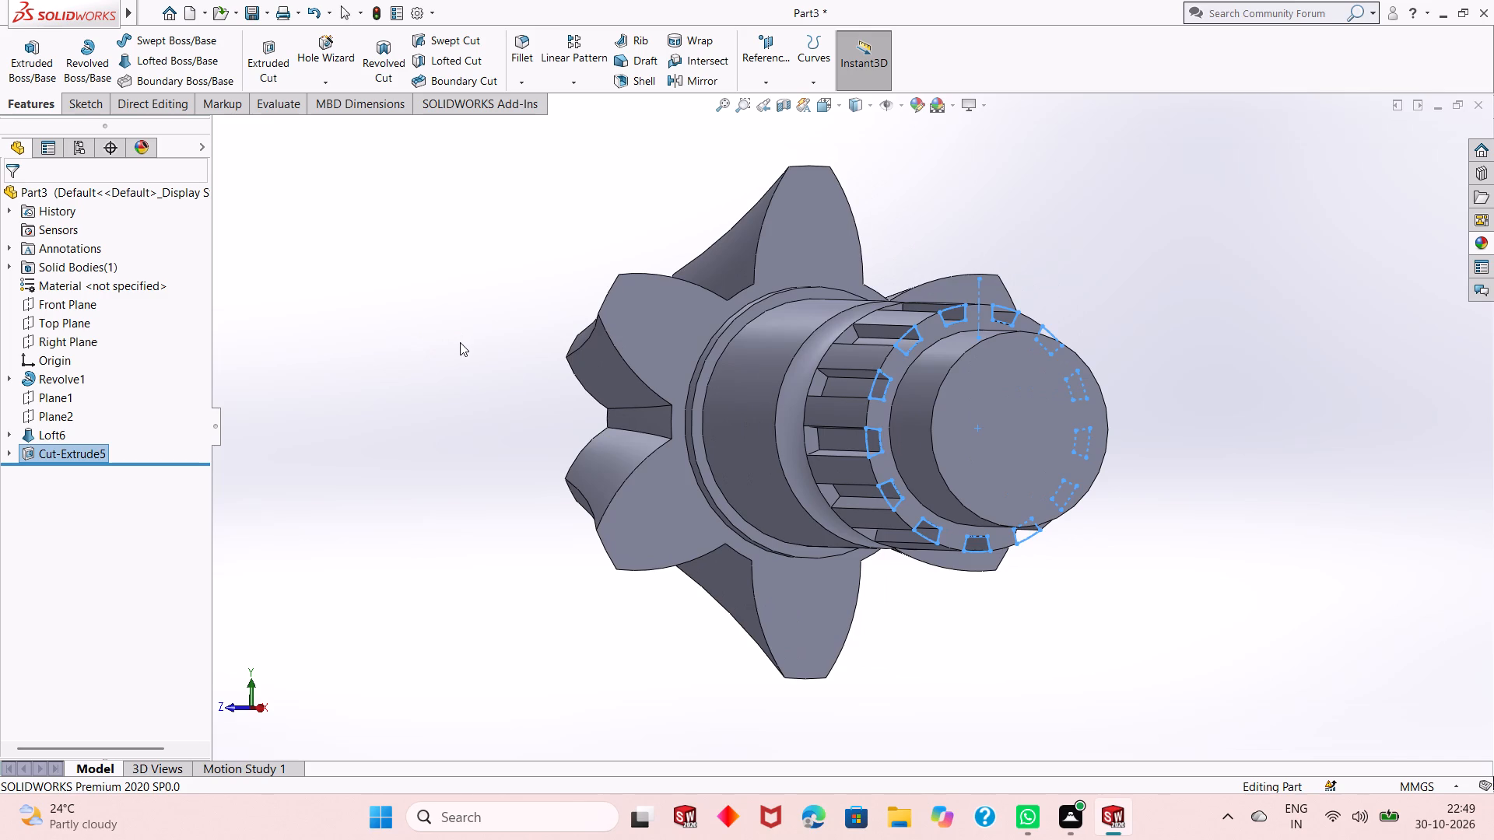
Examine the 13 spline slots and the untwisted toothed head from all around the shaft.
{"action": "left_click", "coordinate": [460, 342]}
{"action": "middle_click_drag", "start_coordinate": [685, 386], "coordinate": [843, 303]}
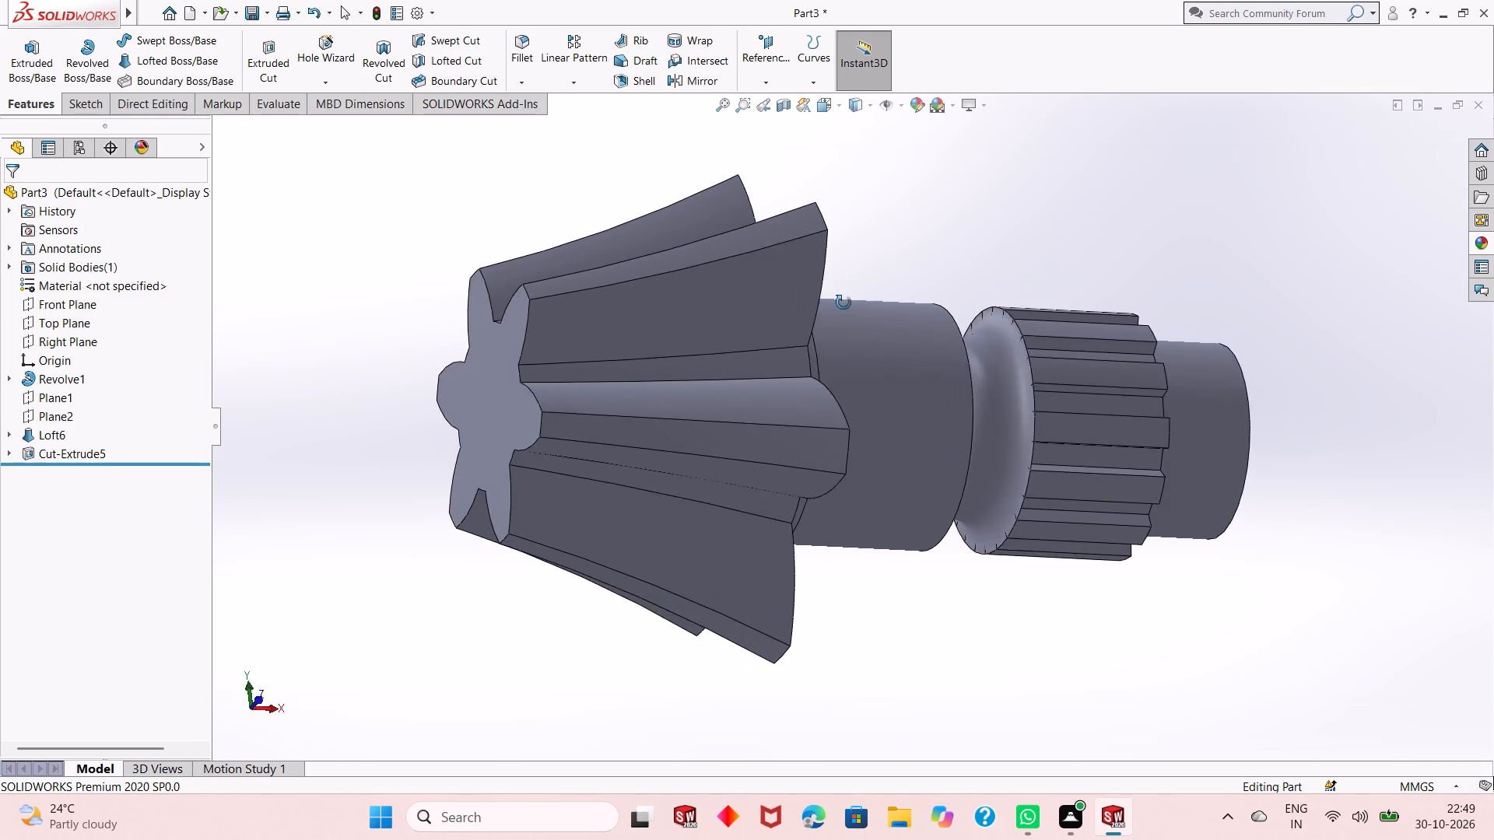
{"action": "middle_click_drag", "start_coordinate": [843, 303], "coordinate": [624, 404]}
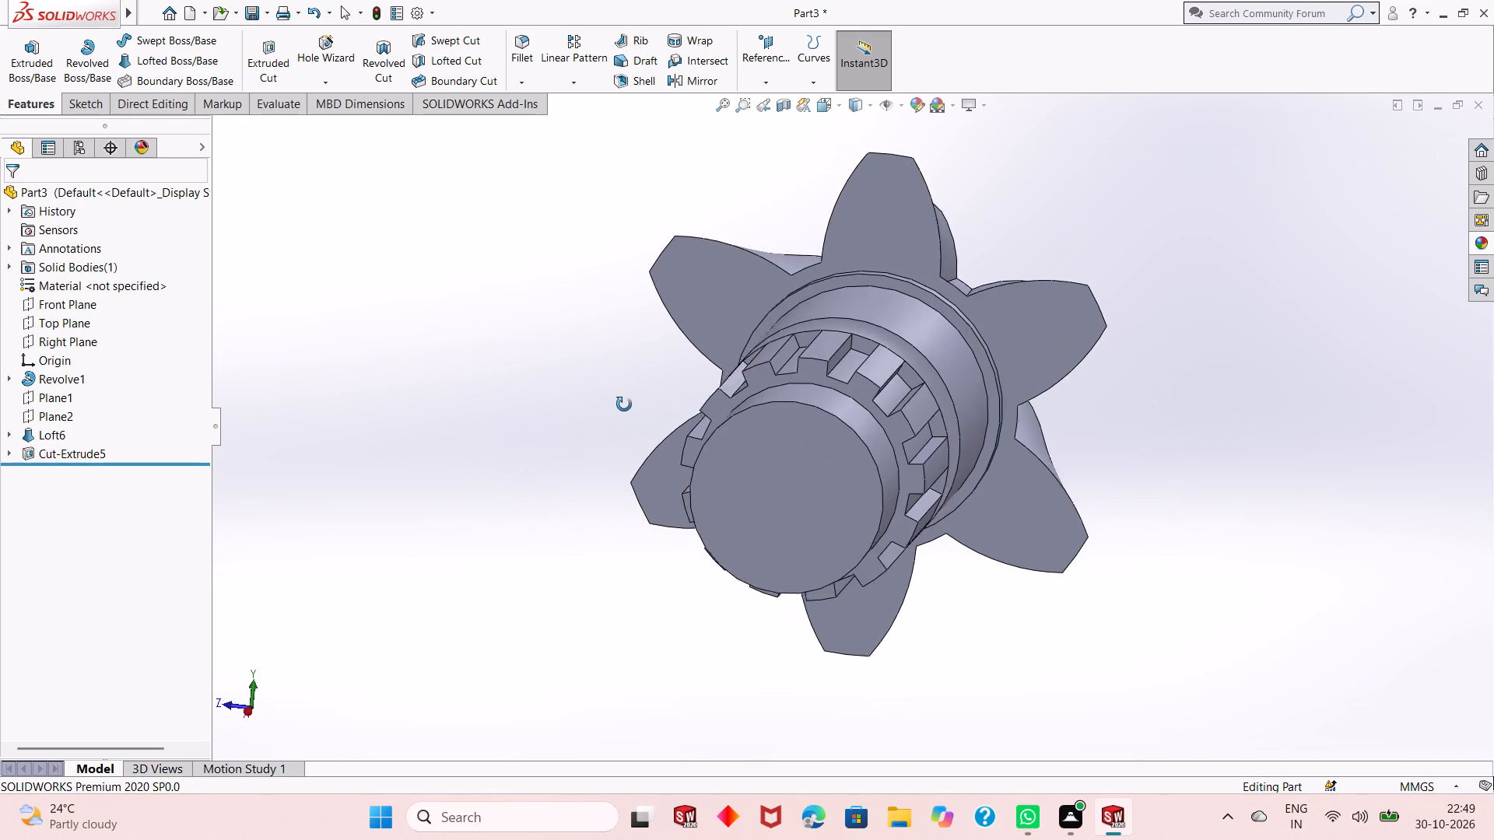
{"action": "middle_click_drag", "start_coordinate": [624, 404], "coordinate": [846, 339]}
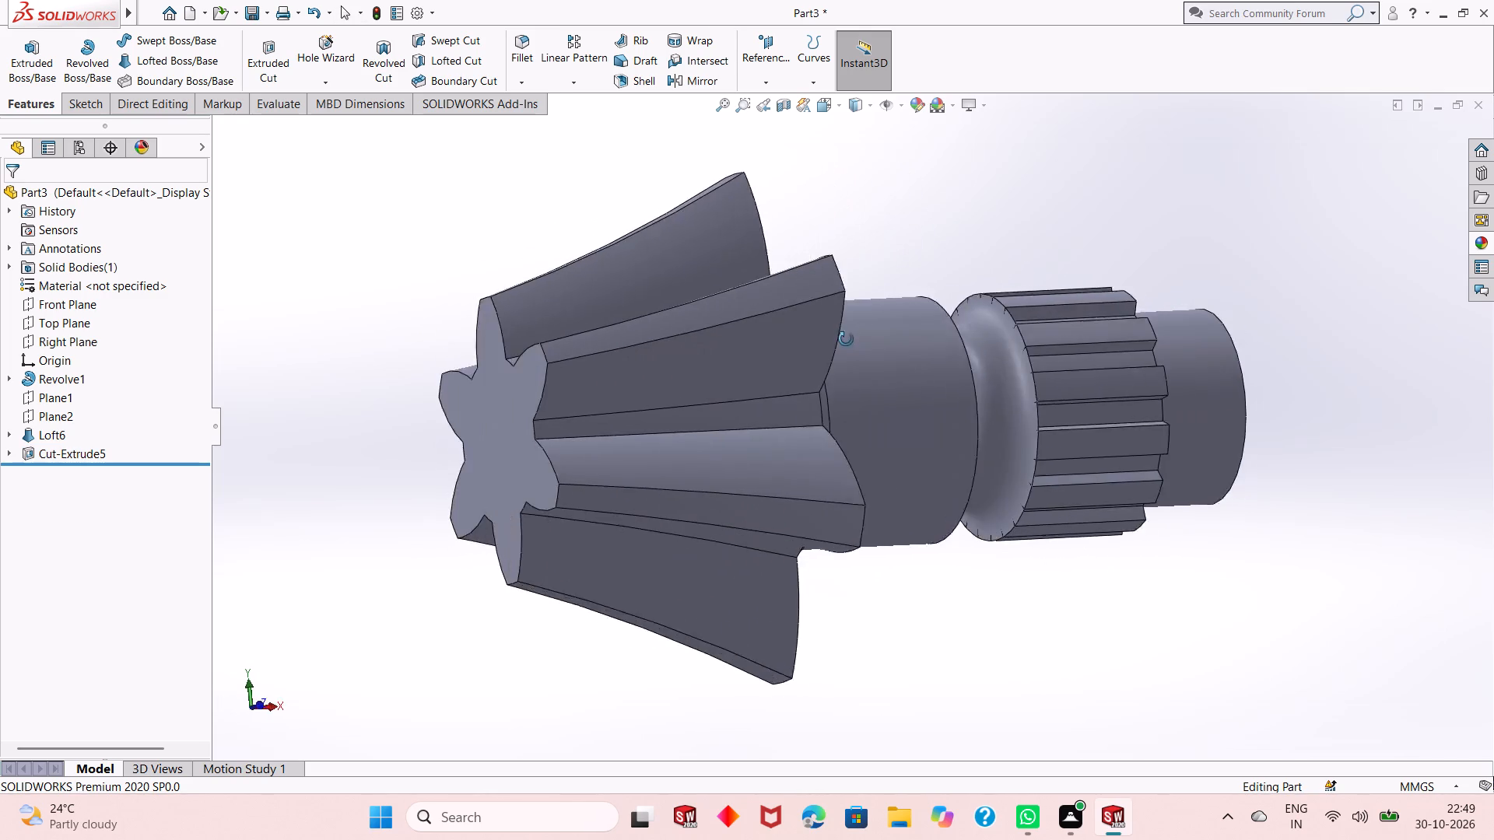
{"action": "middle_click_drag", "start_coordinate": [846, 339], "coordinate": [743, 482]}
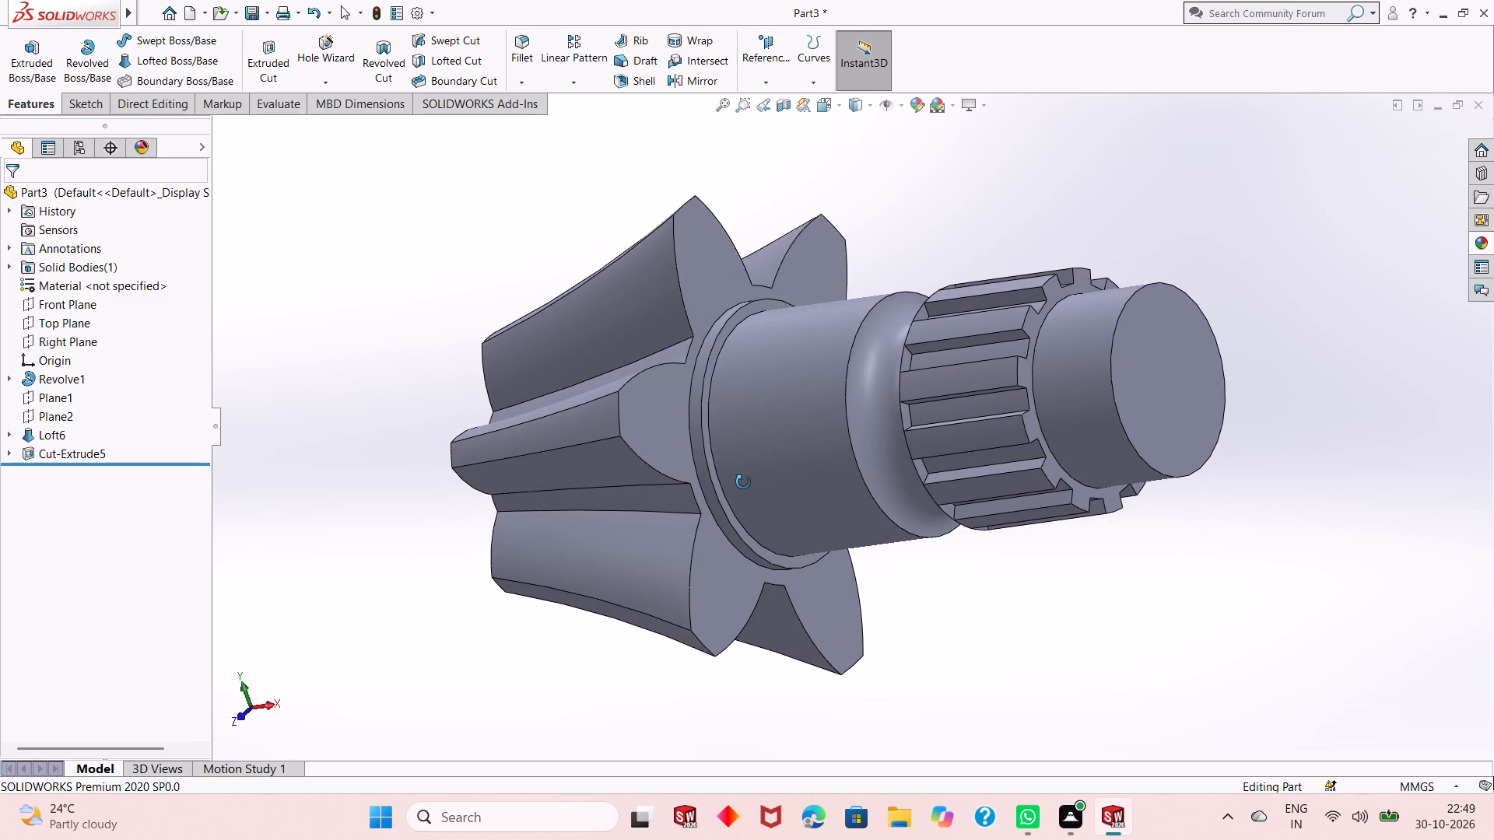
{"action": "middle_click_drag", "start_coordinate": [743, 482], "coordinate": [771, 170]}
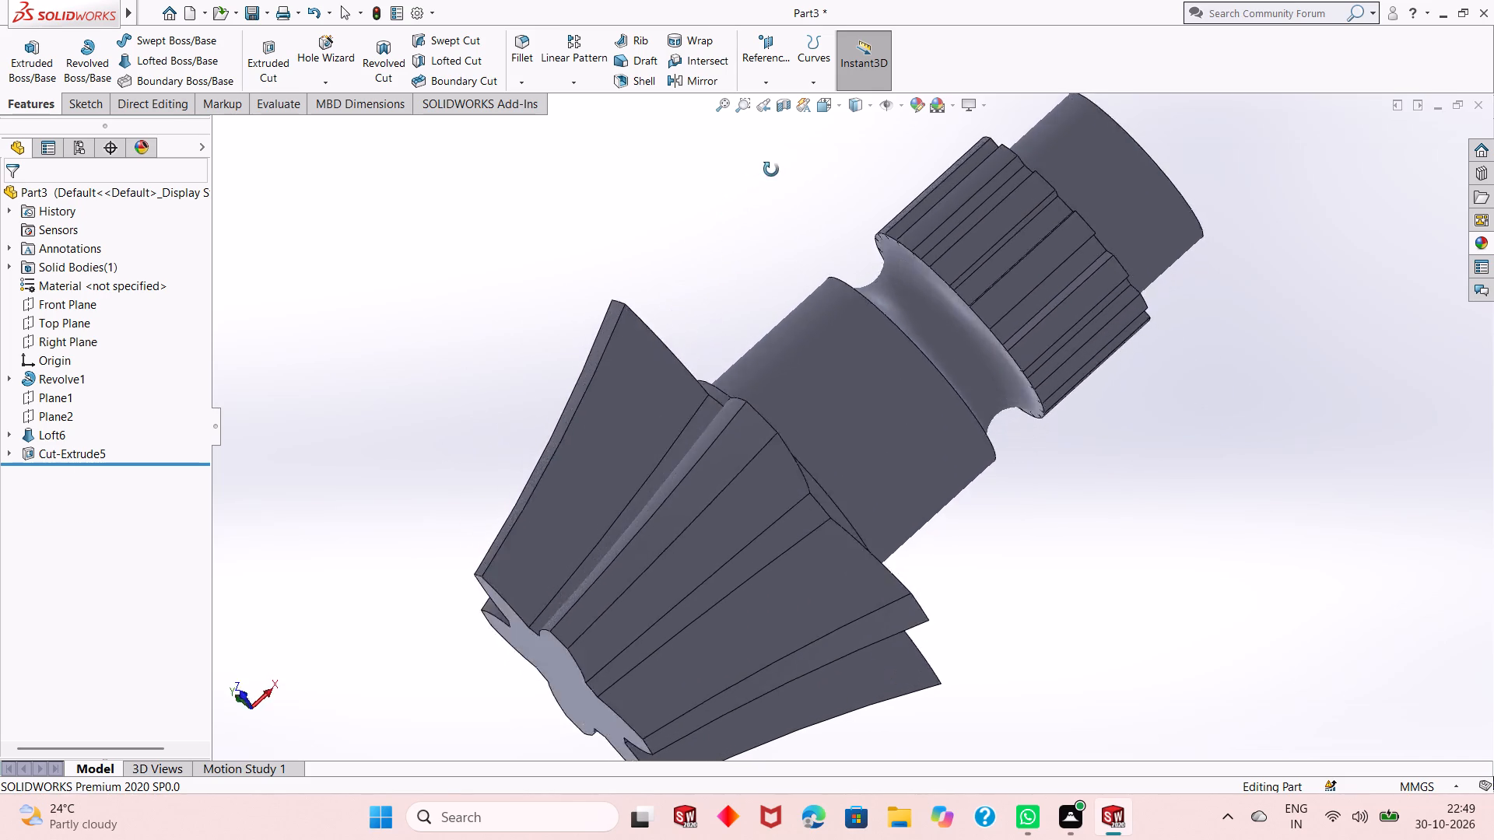
{"action": "middle_click_drag", "start_coordinate": [771, 170], "coordinate": [830, 130]}
{"action": "scroll", "coordinate": [907, 379], "scroll_direction": "up", "scroll_amount": 1}
{"action": "middle_click_drag", "start_coordinate": [909, 364], "coordinate": [909, 280]}
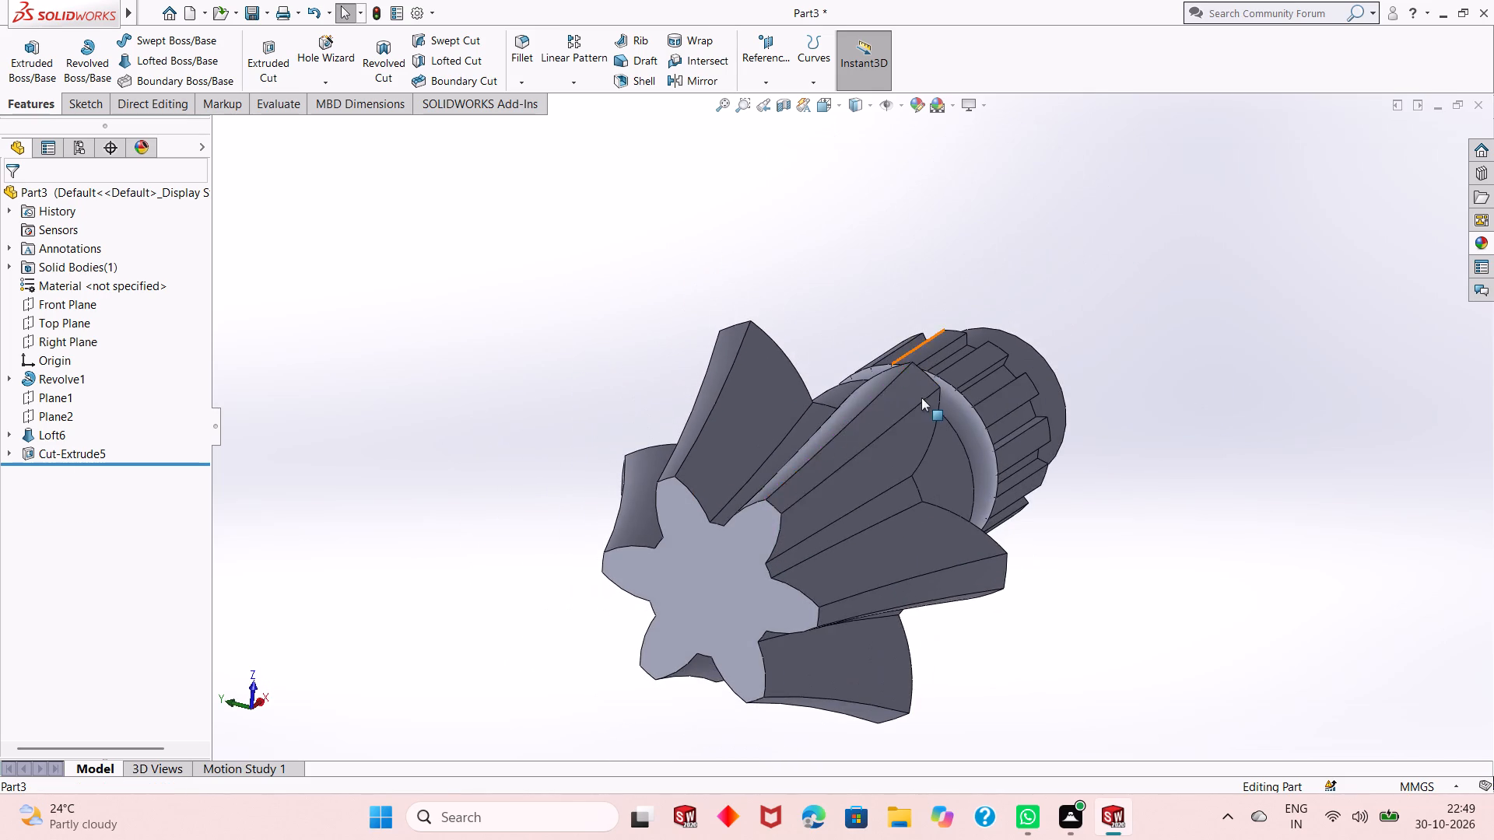
{"action": "scroll", "coordinate": [921, 398], "scroll_direction": "down", "scroll_amount": 4}
{"action": "middle_click_drag", "start_coordinate": [967, 446], "coordinate": [851, 535]}
{"action": "scroll", "coordinate": [851, 535], "scroll_direction": "up", "scroll_amount": 1}
Edit the Cut-Extrude5 spline cut and set its blind depth to 49 mm.
{"action": "left_click", "coordinate": [75, 448]}
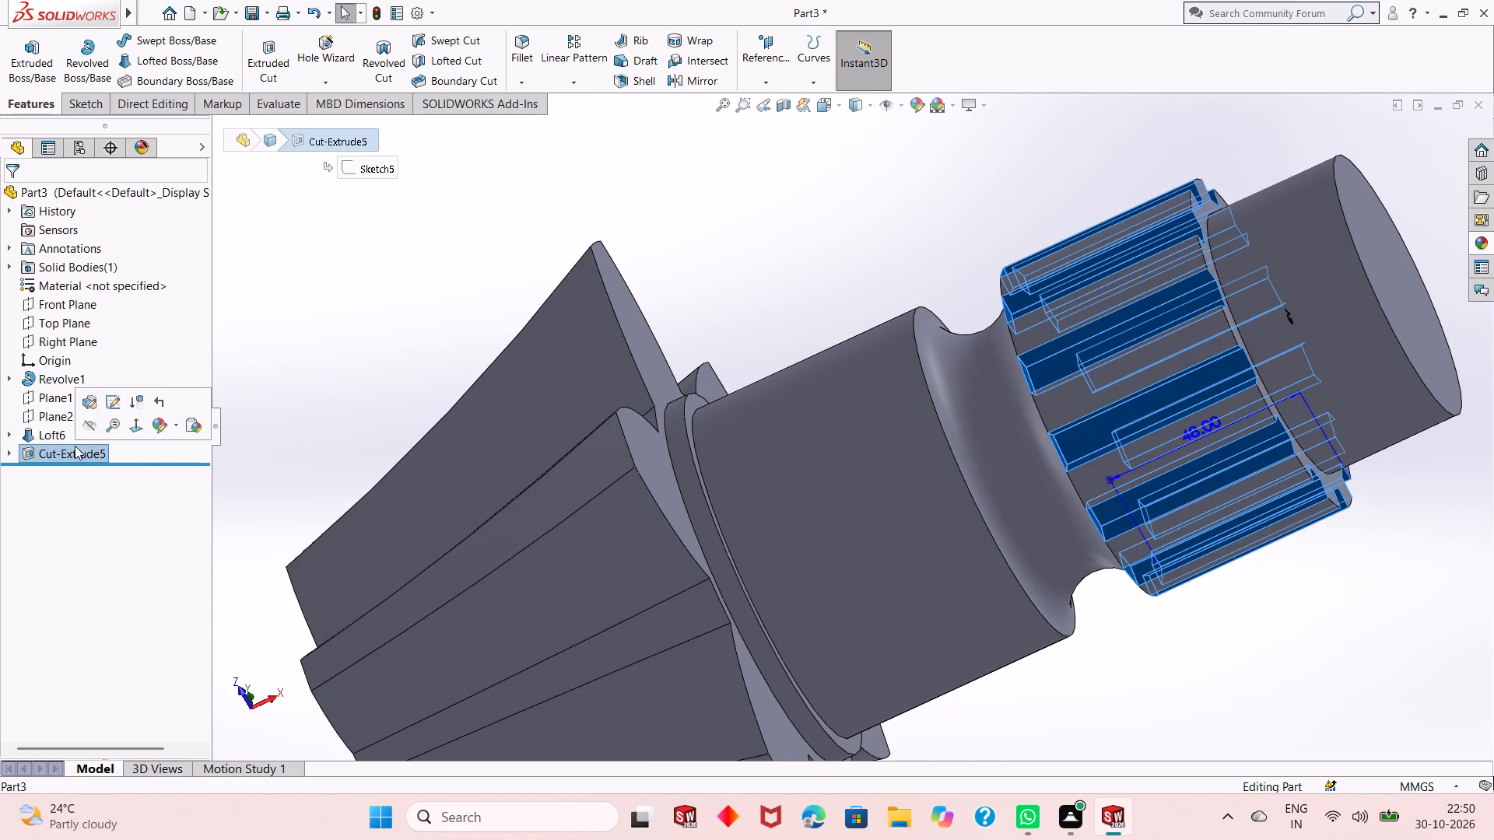
{"action": "left_click", "coordinate": [89, 408]}
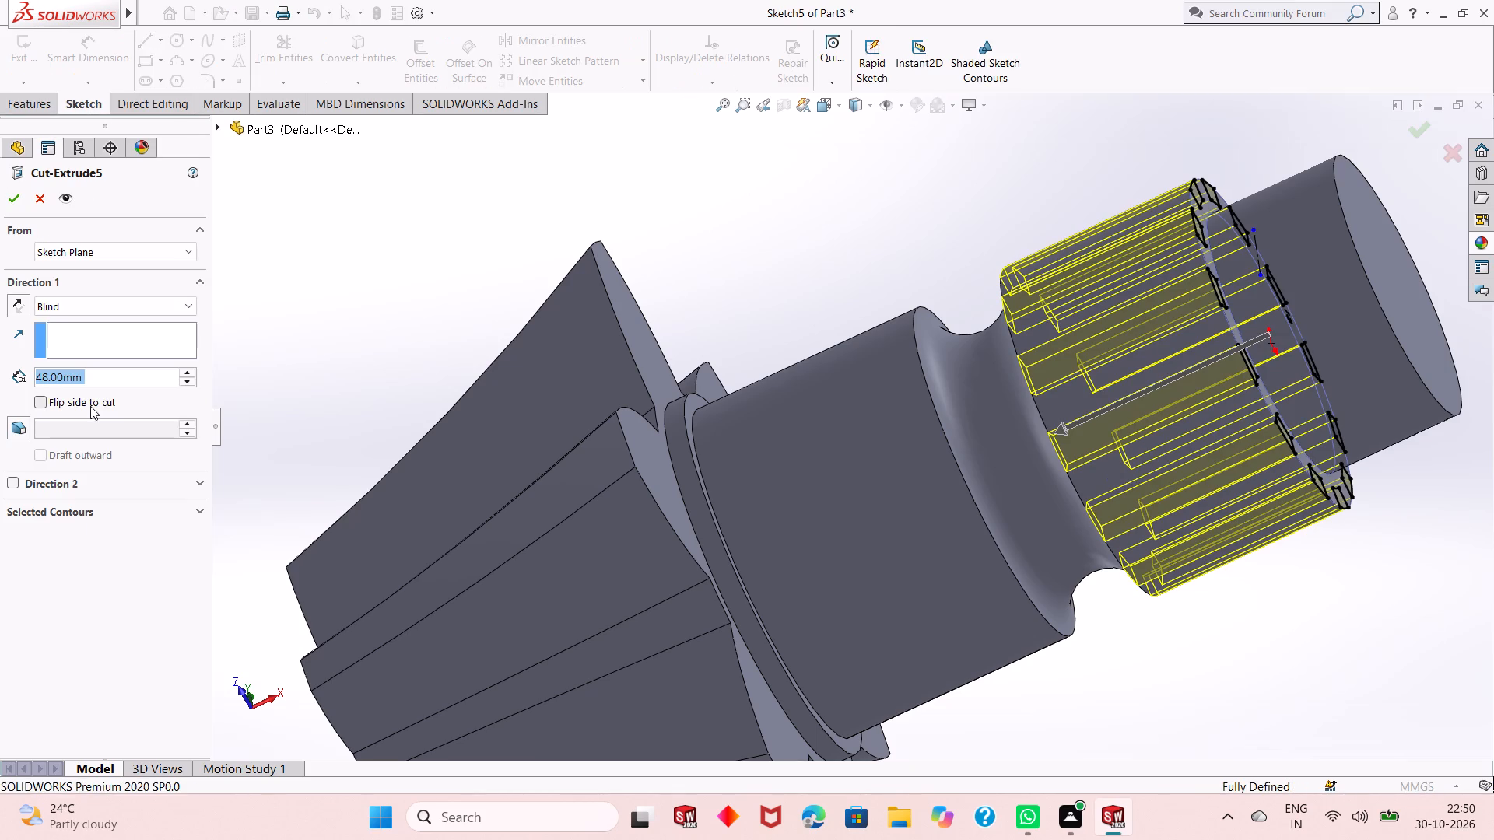
{"action": "type", "text": "48"}
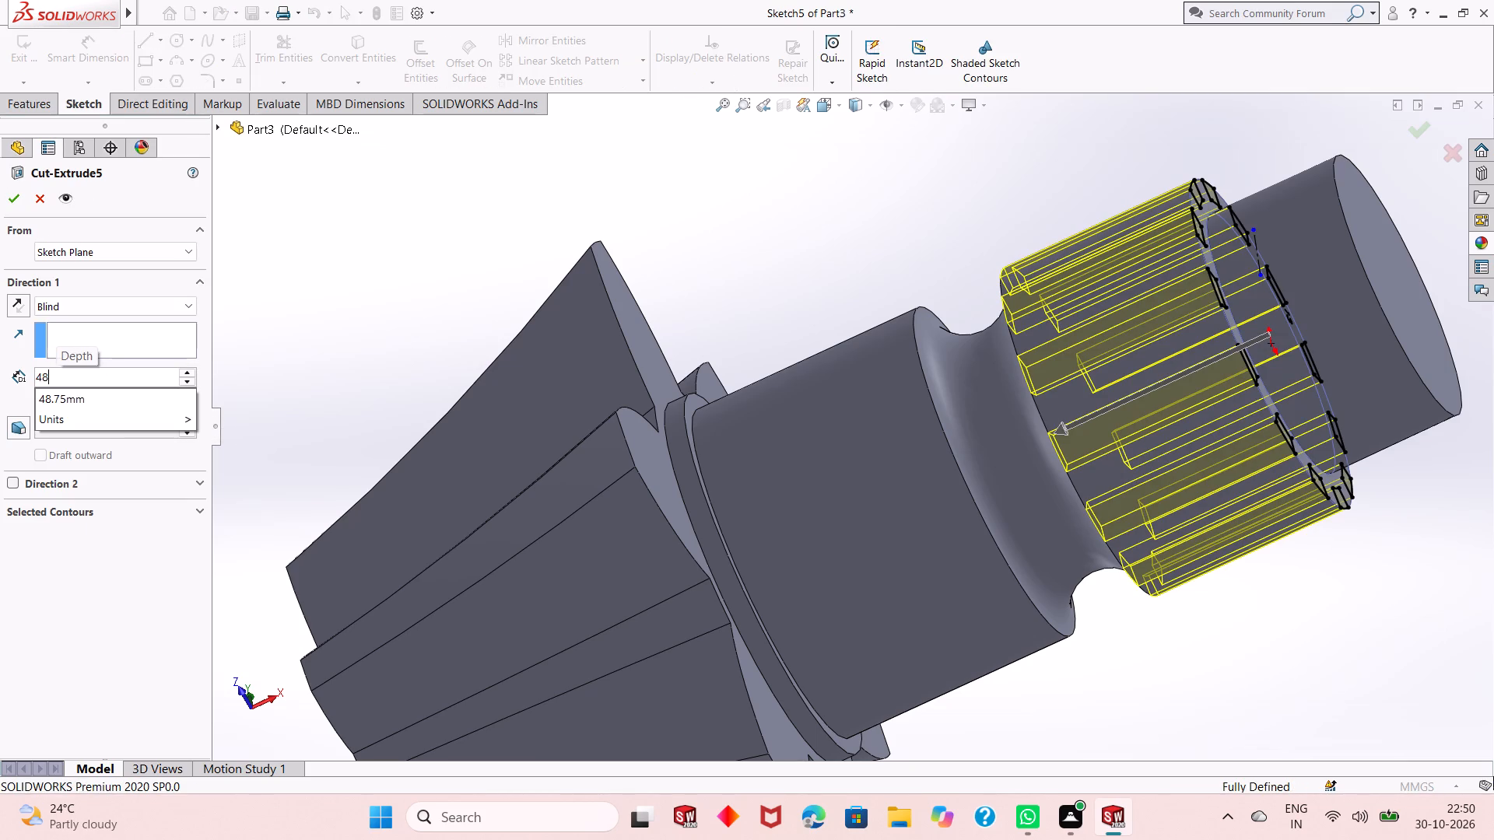
{"action": "key", "text": "BackSpace"}
{"action": "key", "text": "9"}
{"action": "key", "text": "Return"}
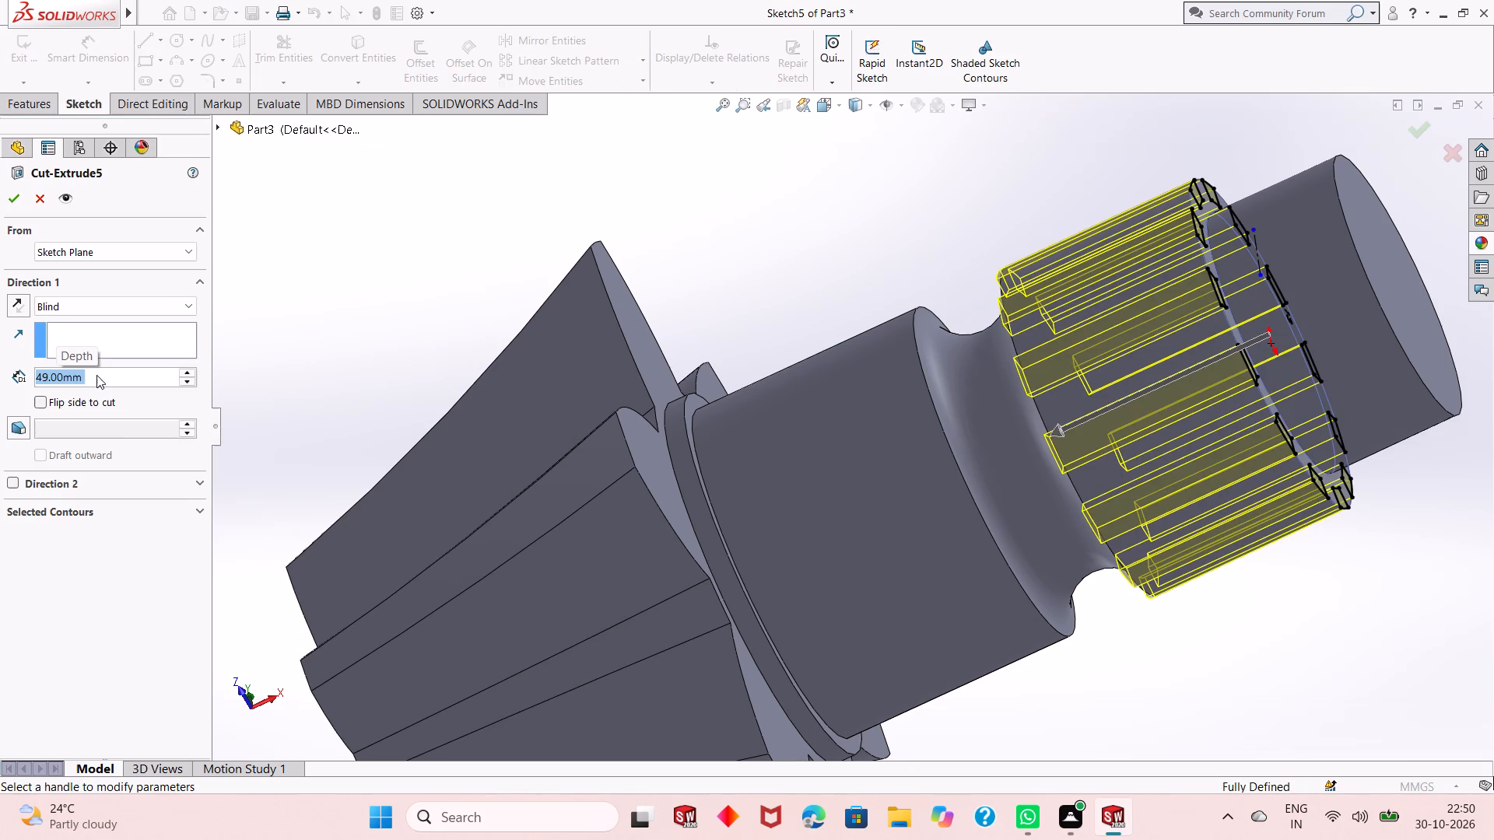
{"action": "left_click", "coordinate": [15, 203]}
Add a Flex feature to the whole shaft body, using twisting with a 90-degree angle.
{"action": "middle_click_drag", "start_coordinate": [503, 272], "coordinate": [584, 200]}
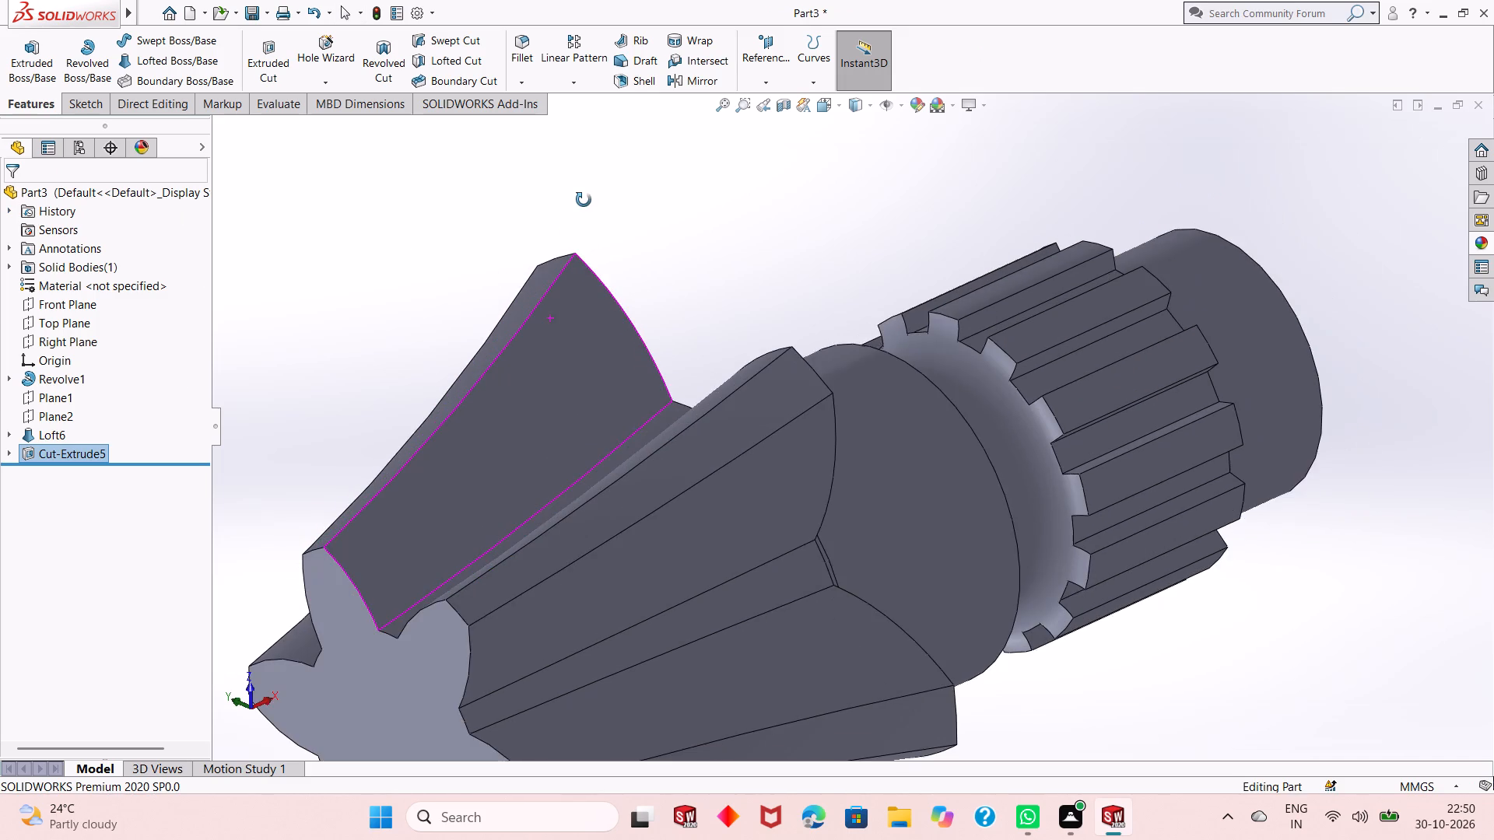
{"action": "middle_click_drag", "start_coordinate": [584, 200], "coordinate": [584, 199]}
{"action": "scroll", "coordinate": [727, 475], "scroll_direction": "up", "scroll_amount": 2}
{"action": "left_click", "coordinate": [294, 278]}
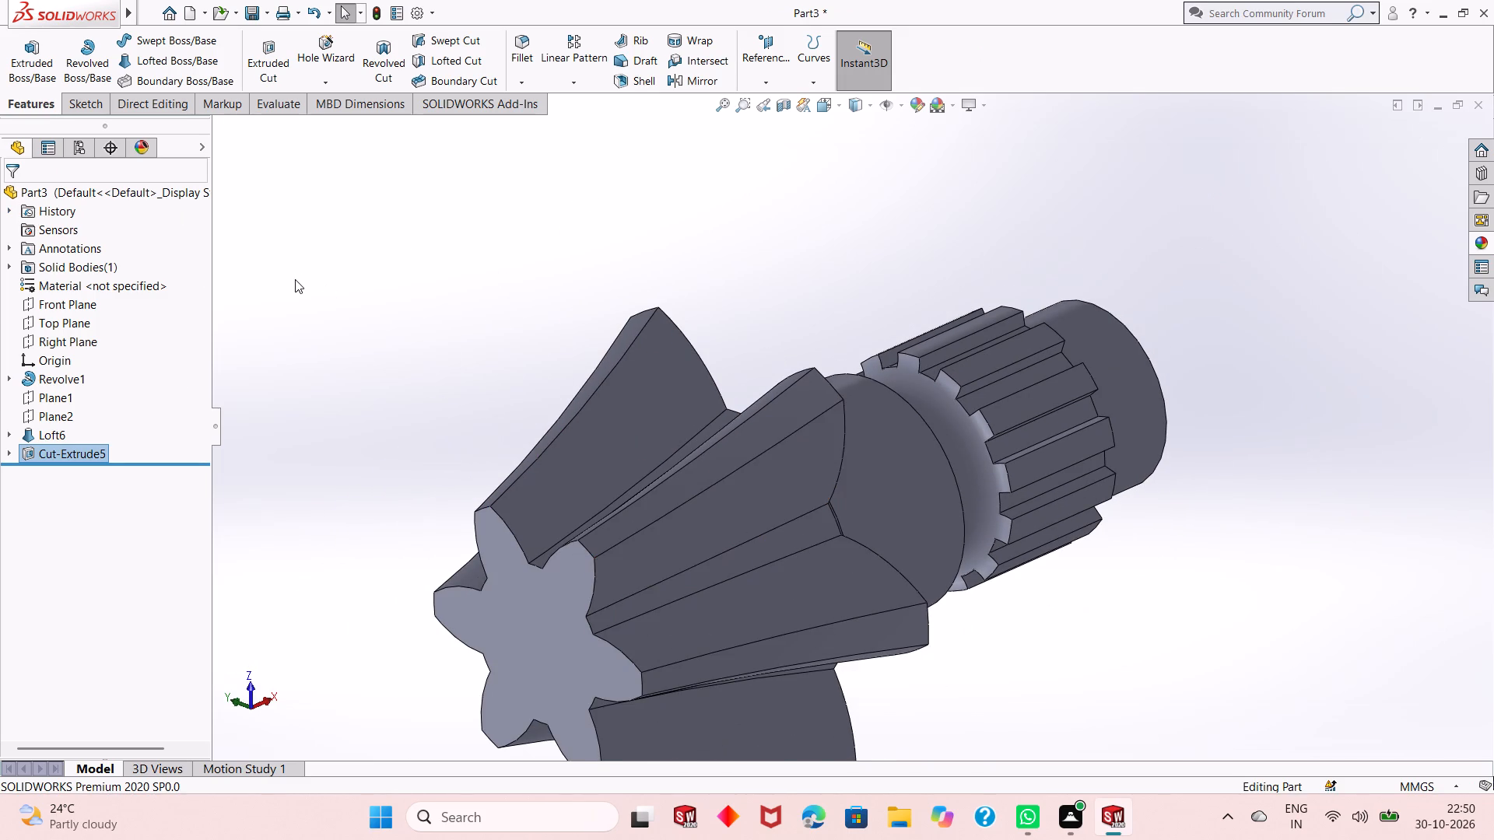
{"action": "scroll", "coordinate": [464, 379], "scroll_direction": "up", "scroll_amount": 1}
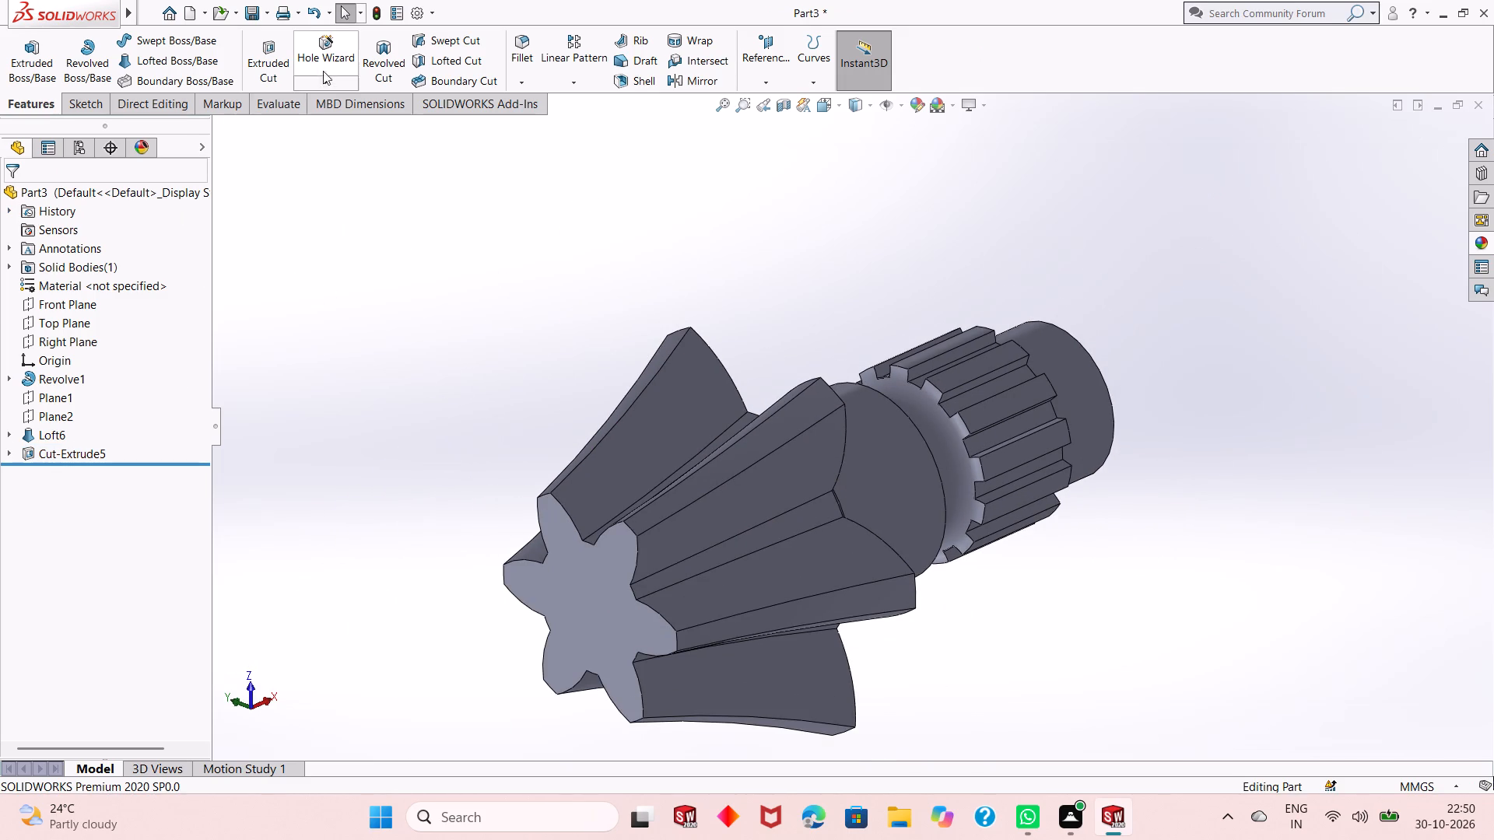
{"action": "left_click", "coordinate": [134, 9]}
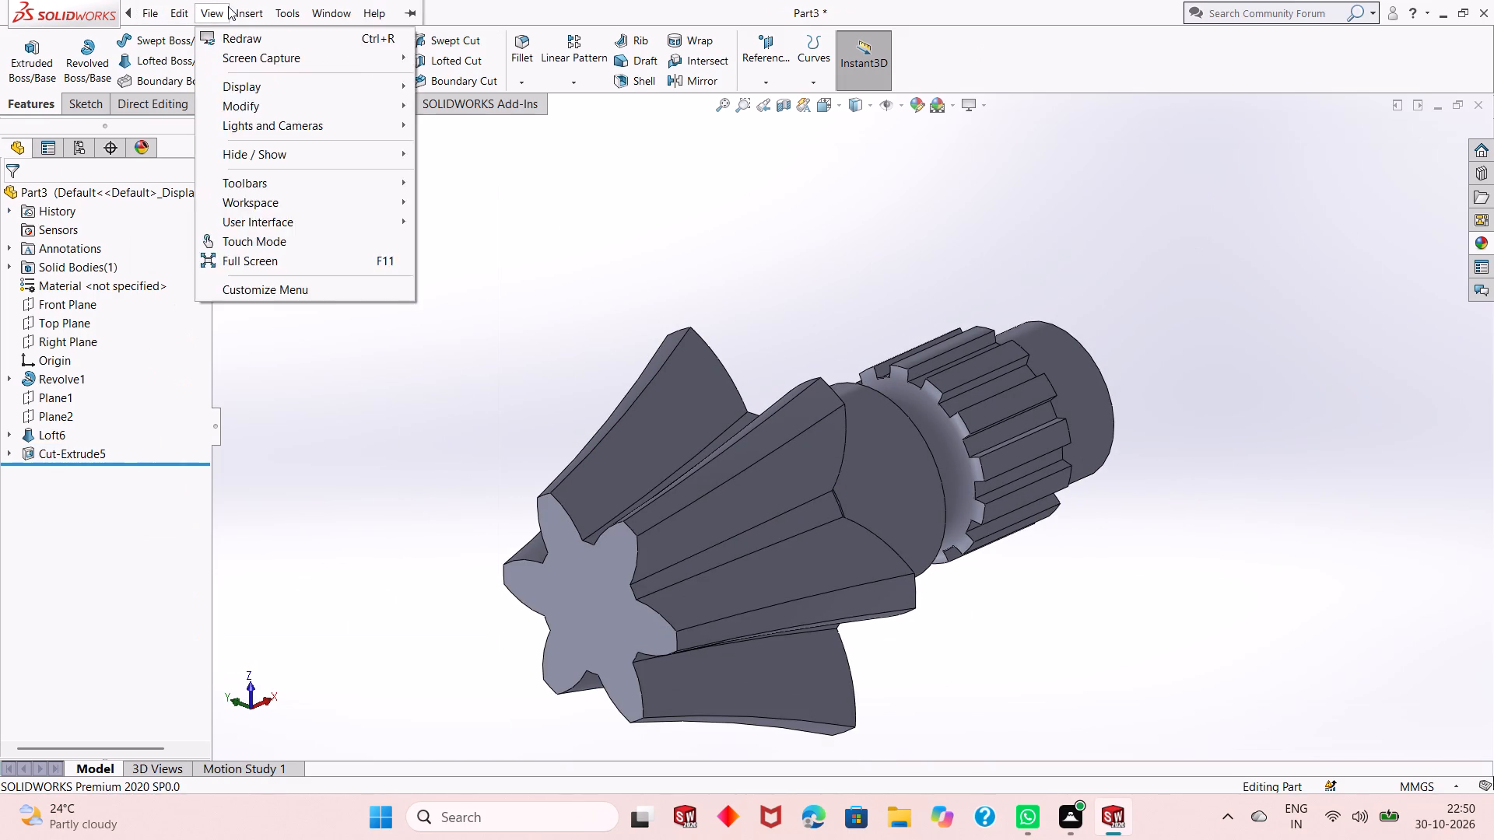
{"action": "left_click", "coordinate": [244, 6]}
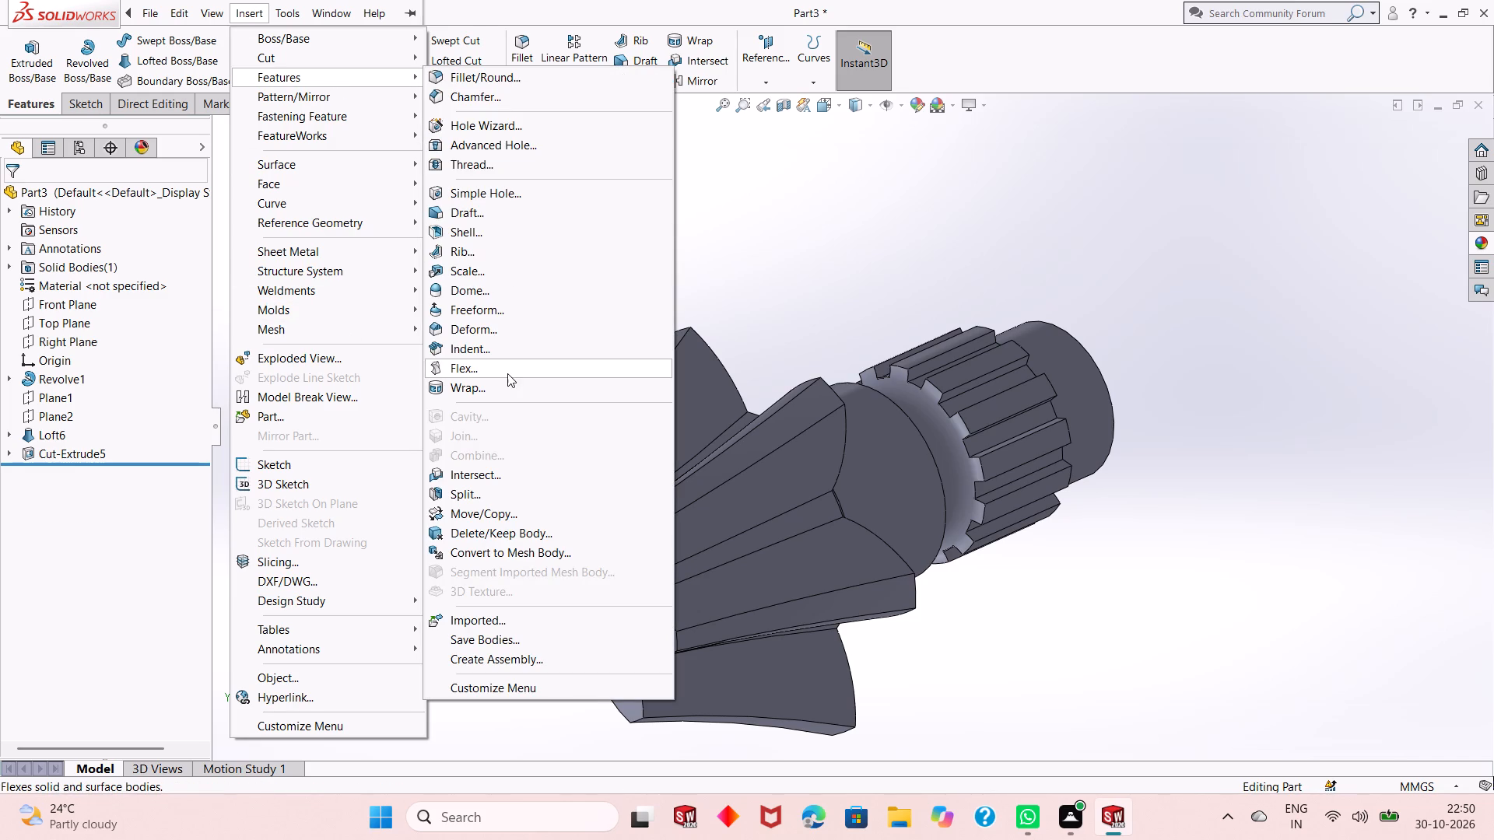
{"action": "left_click", "coordinate": [507, 373]}
{"action": "scroll", "coordinate": [669, 509], "scroll_direction": "up", "scroll_amount": 2}
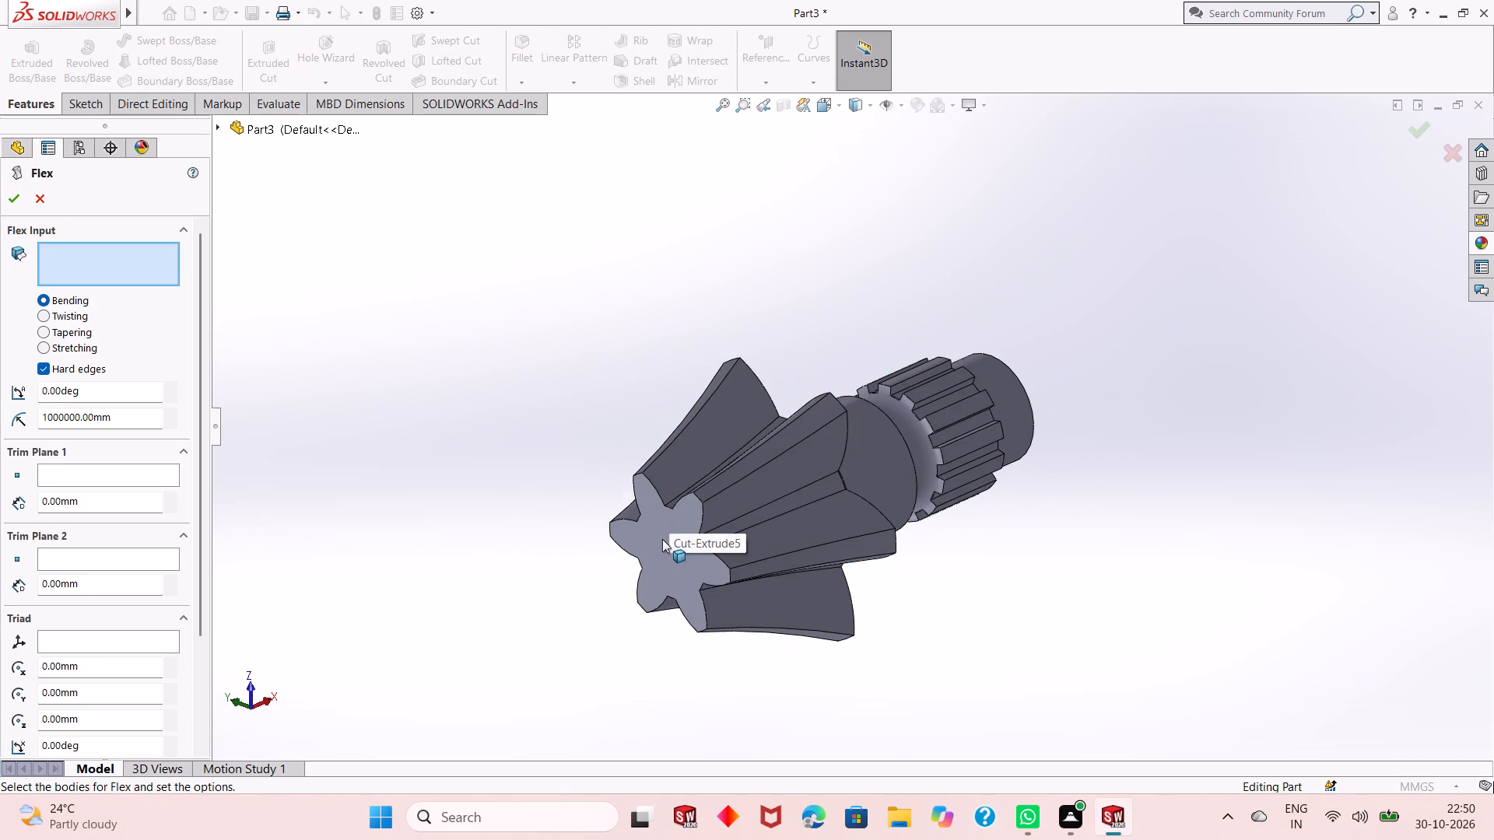
{"action": "left_click", "coordinate": [662, 540]}
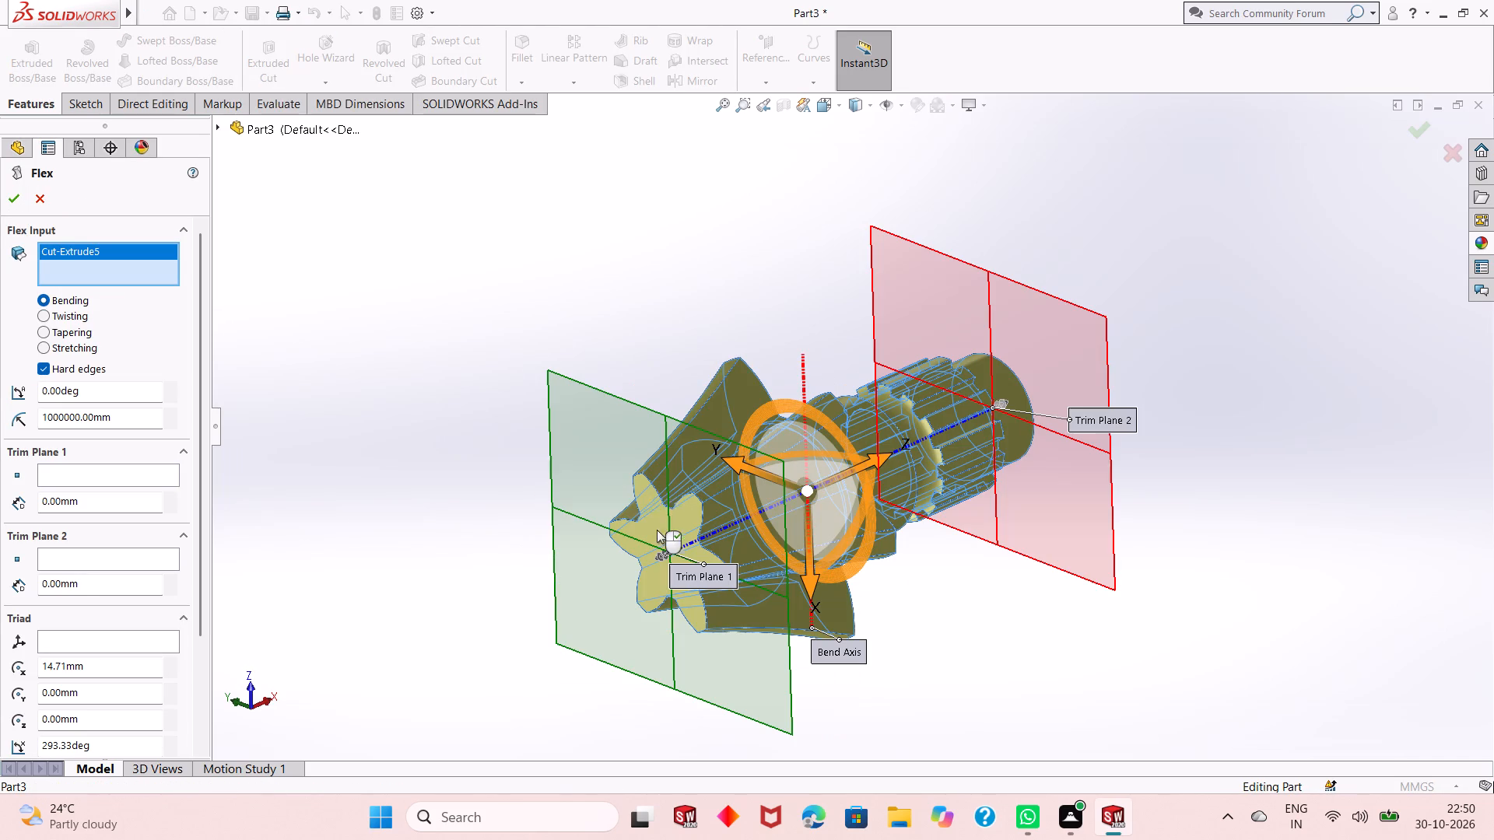
{"action": "left_click", "coordinate": [76, 321]}
{"action": "left_click", "coordinate": [98, 397]}
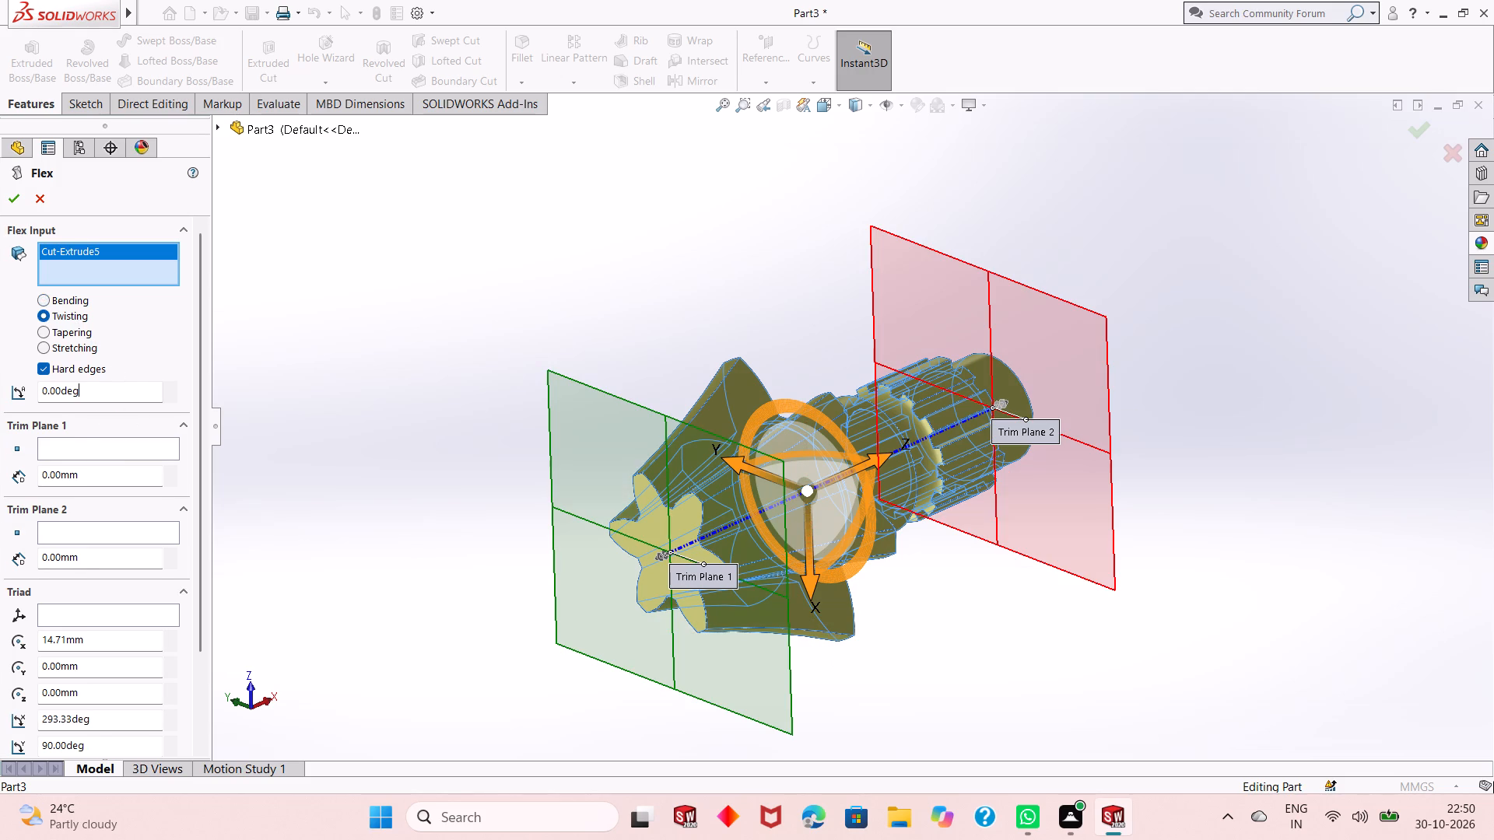
{"action": "double_click", "coordinate": [98, 397]}
{"action": "type", "text": "90"}
{"action": "key", "text": "Return"}
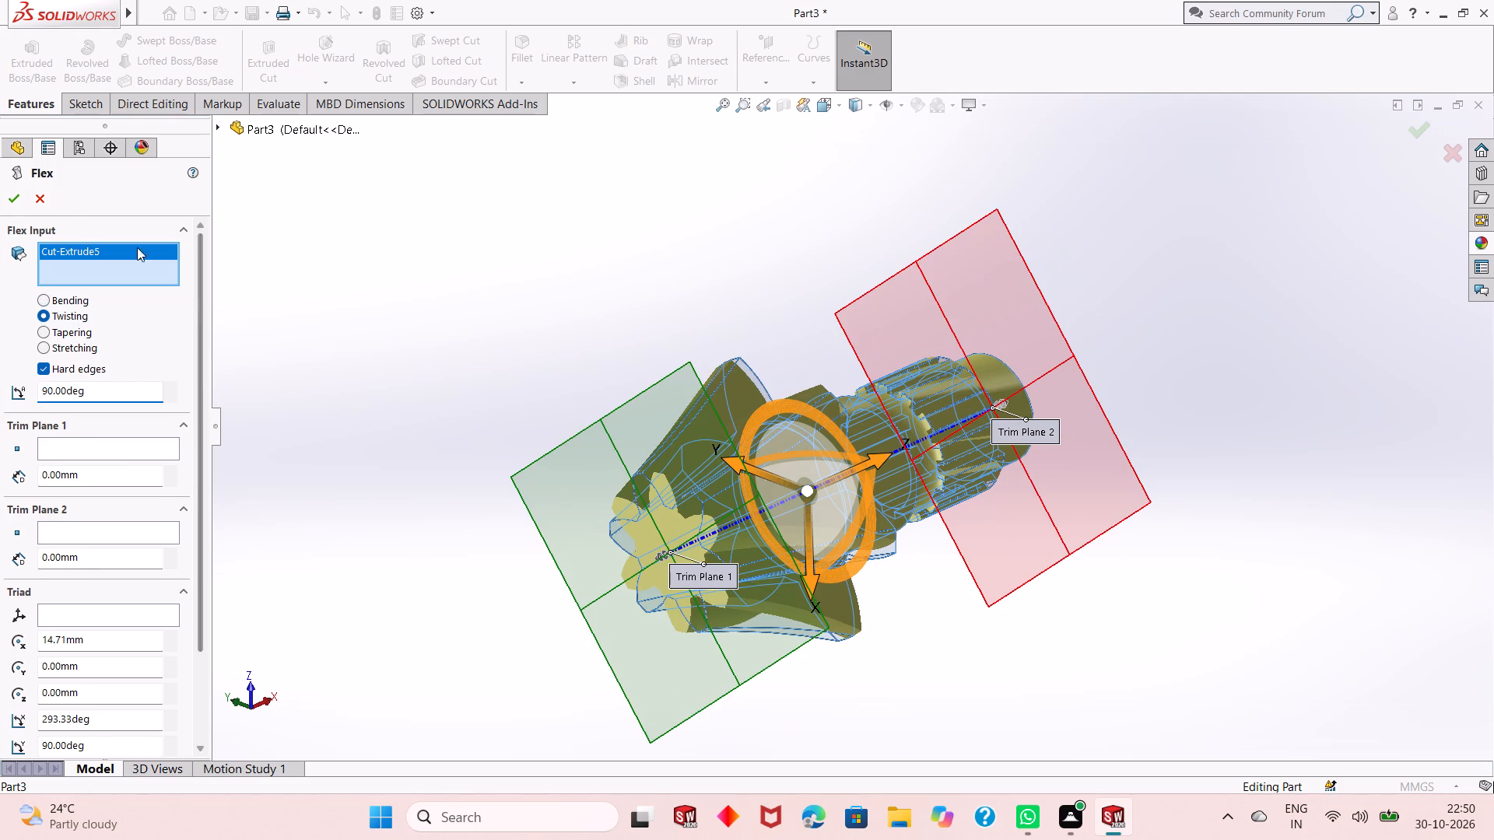
{"action": "left_click", "coordinate": [4, 208]}
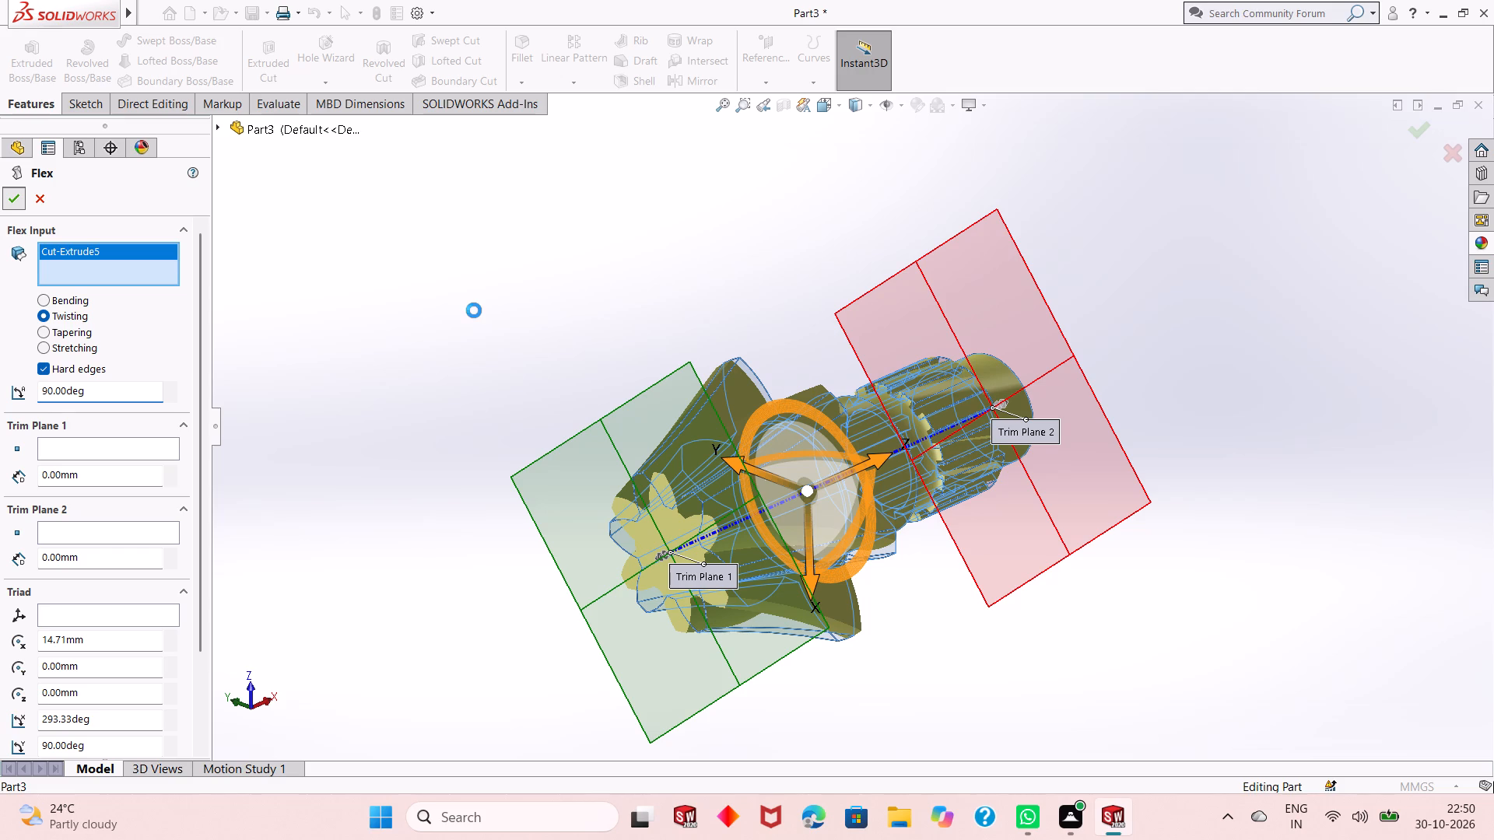
Edit the Flex3 feature and set its twist angle to 30 degrees.
{"action": "middle_click_drag", "start_coordinate": [909, 460], "coordinate": [884, 485]}
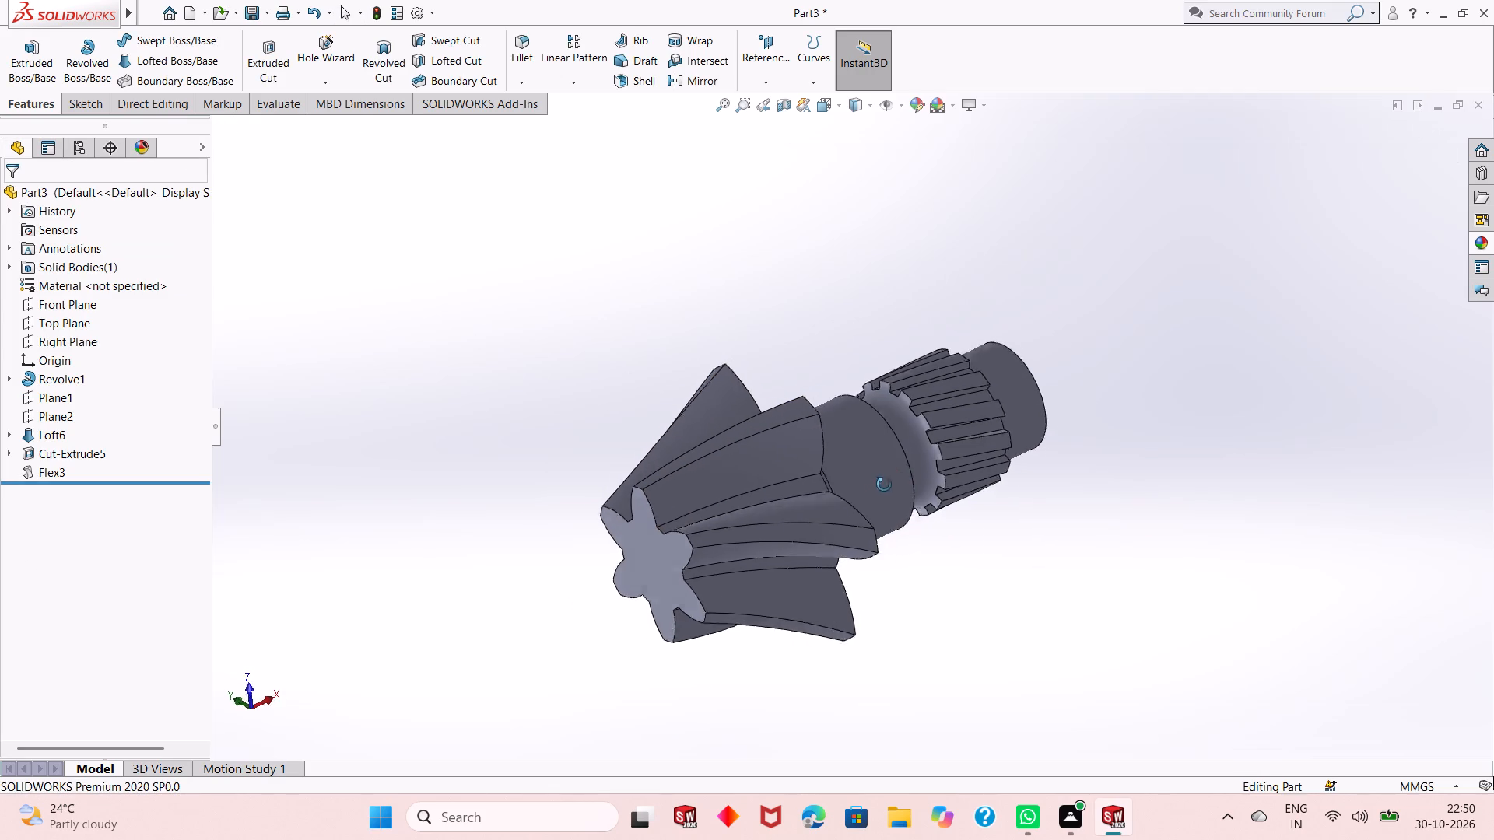
{"action": "middle_click_drag", "start_coordinate": [884, 485], "coordinate": [801, 621]}
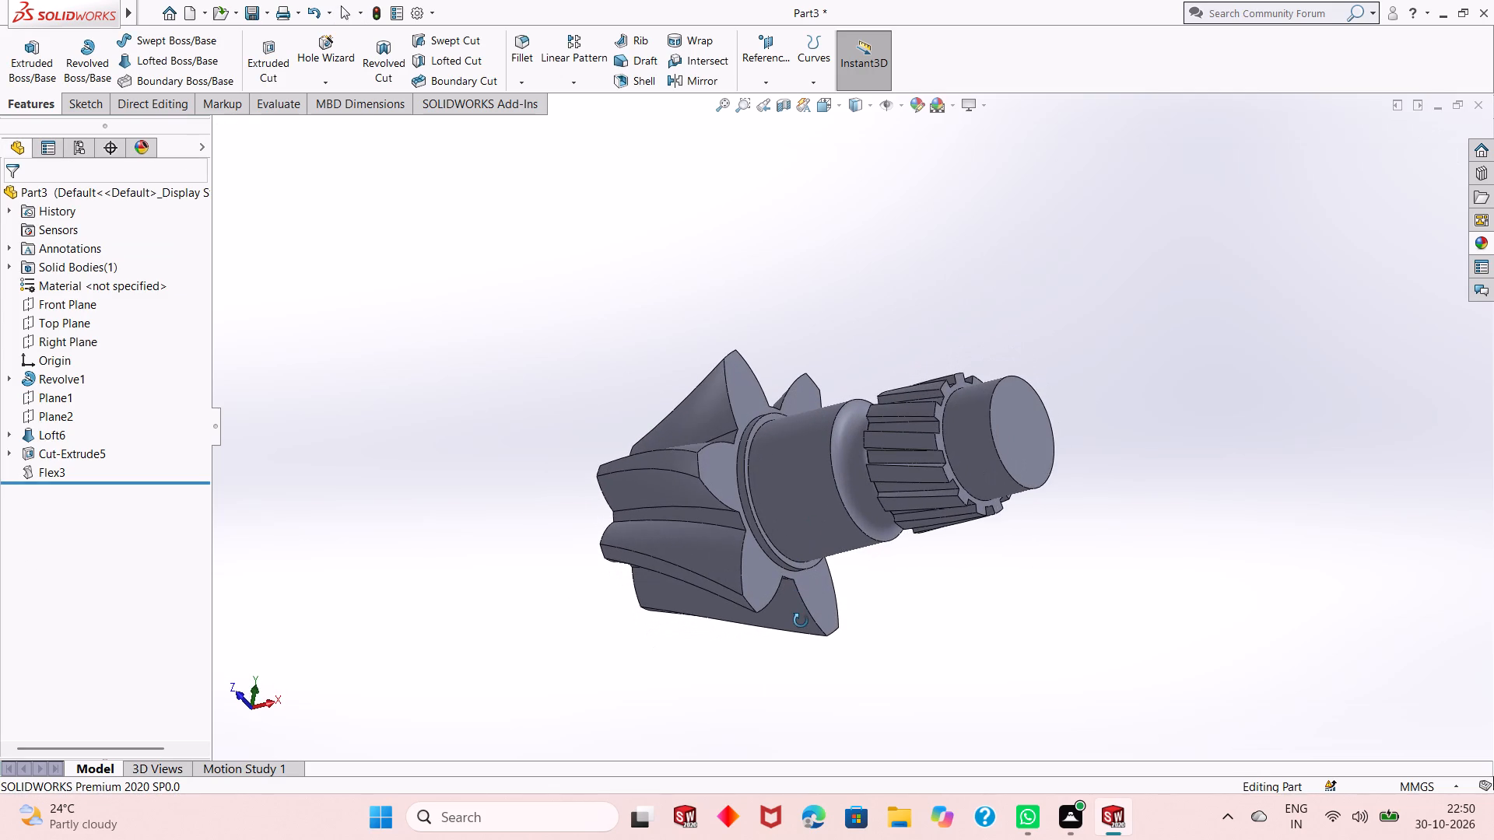
{"action": "middle_click_drag", "start_coordinate": [801, 621], "coordinate": [882, 555]}
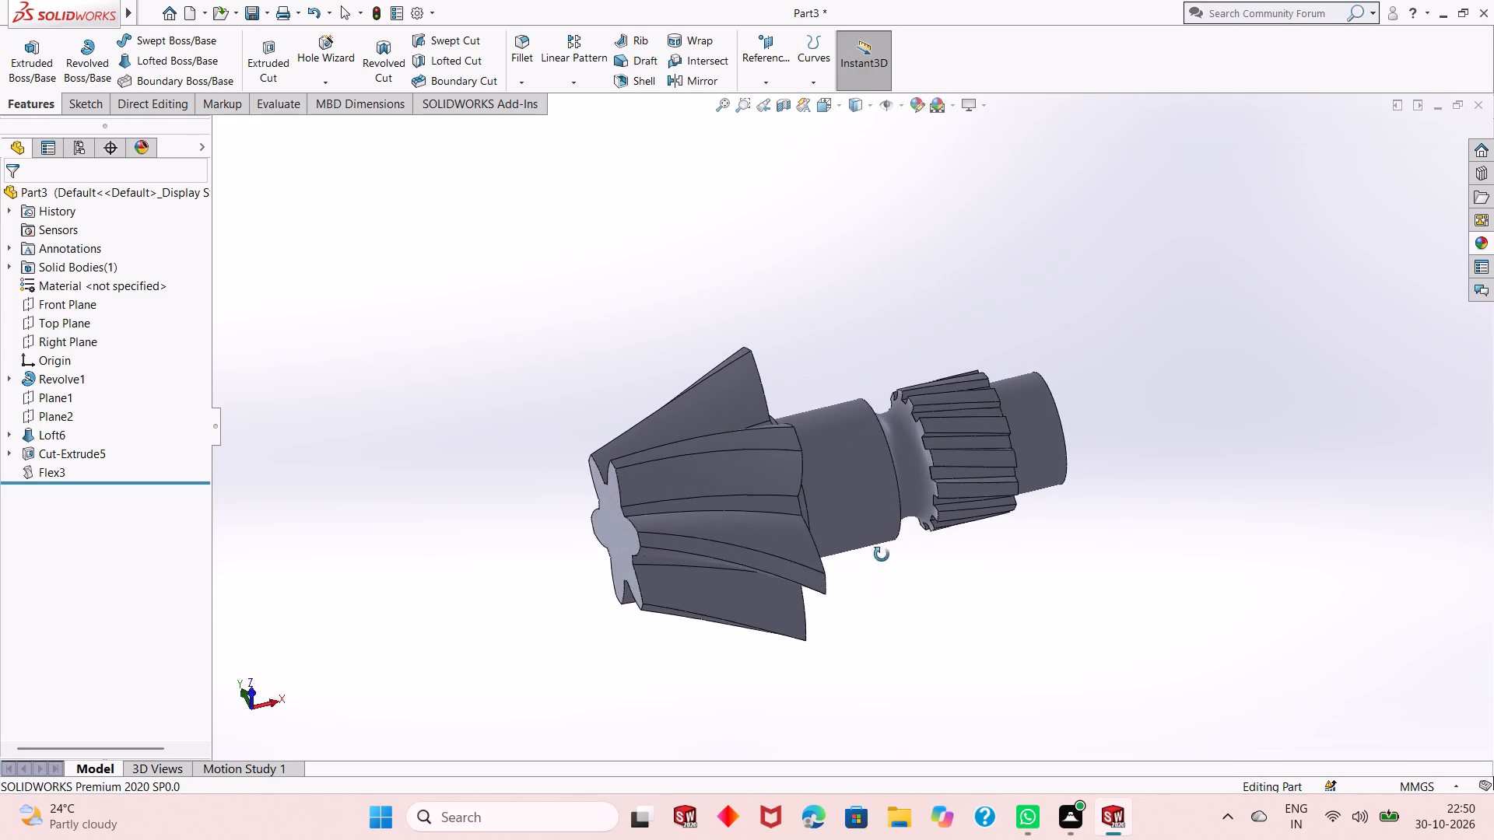
{"action": "middle_click_drag", "start_coordinate": [882, 555], "coordinate": [887, 491]}
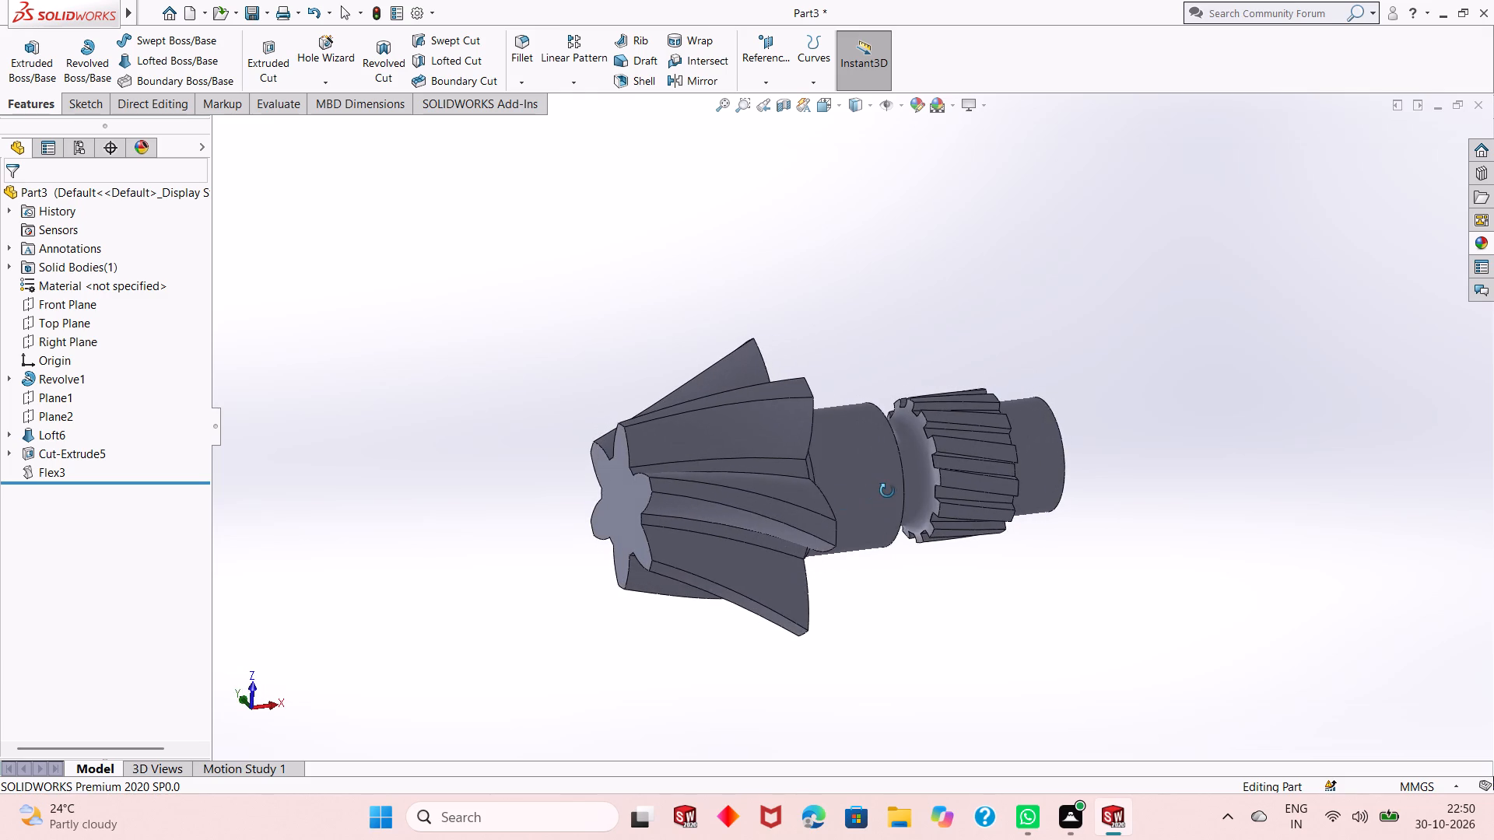
{"action": "middle_click_drag", "start_coordinate": [887, 491], "coordinate": [901, 485]}
{"action": "middle_click_drag", "start_coordinate": [911, 488], "coordinate": [921, 514]}
{"action": "left_click", "coordinate": [58, 476]}
{"action": "left_click", "coordinate": [69, 429]}
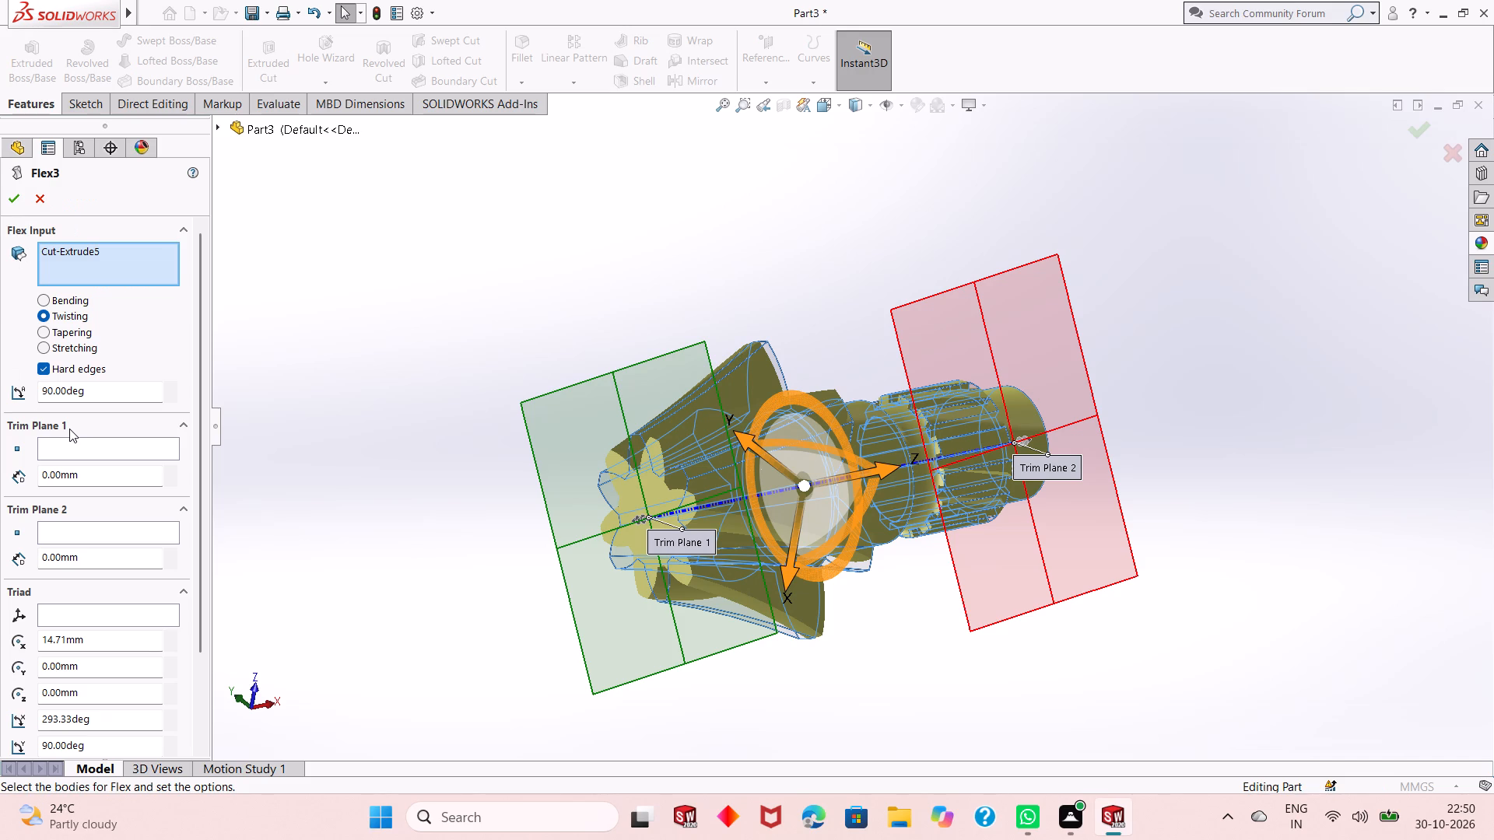
{"action": "double_click", "coordinate": [96, 392]}
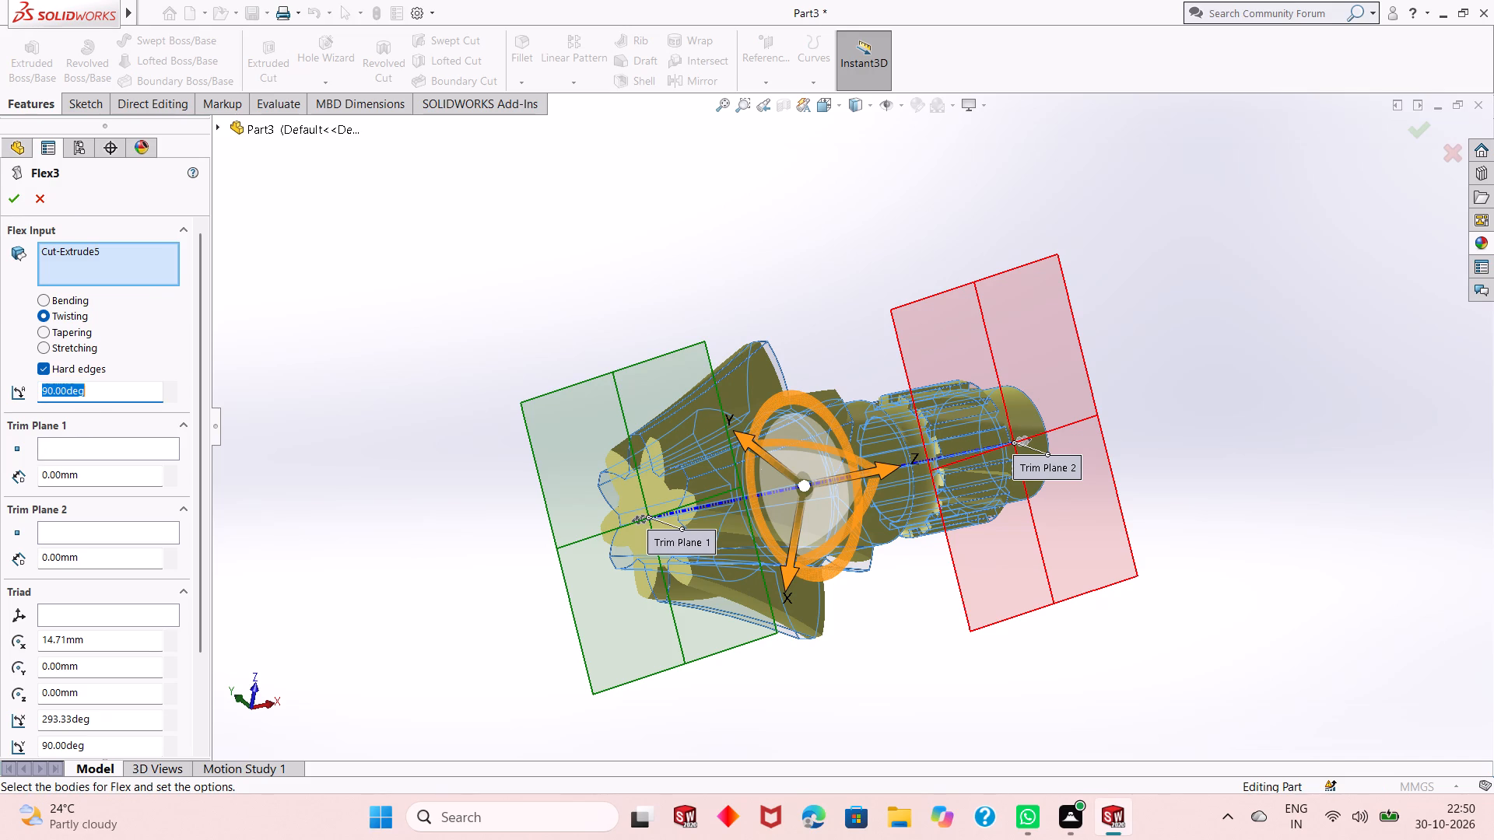
{"action": "type", "text": "30"}
{"action": "key", "text": "Return"}
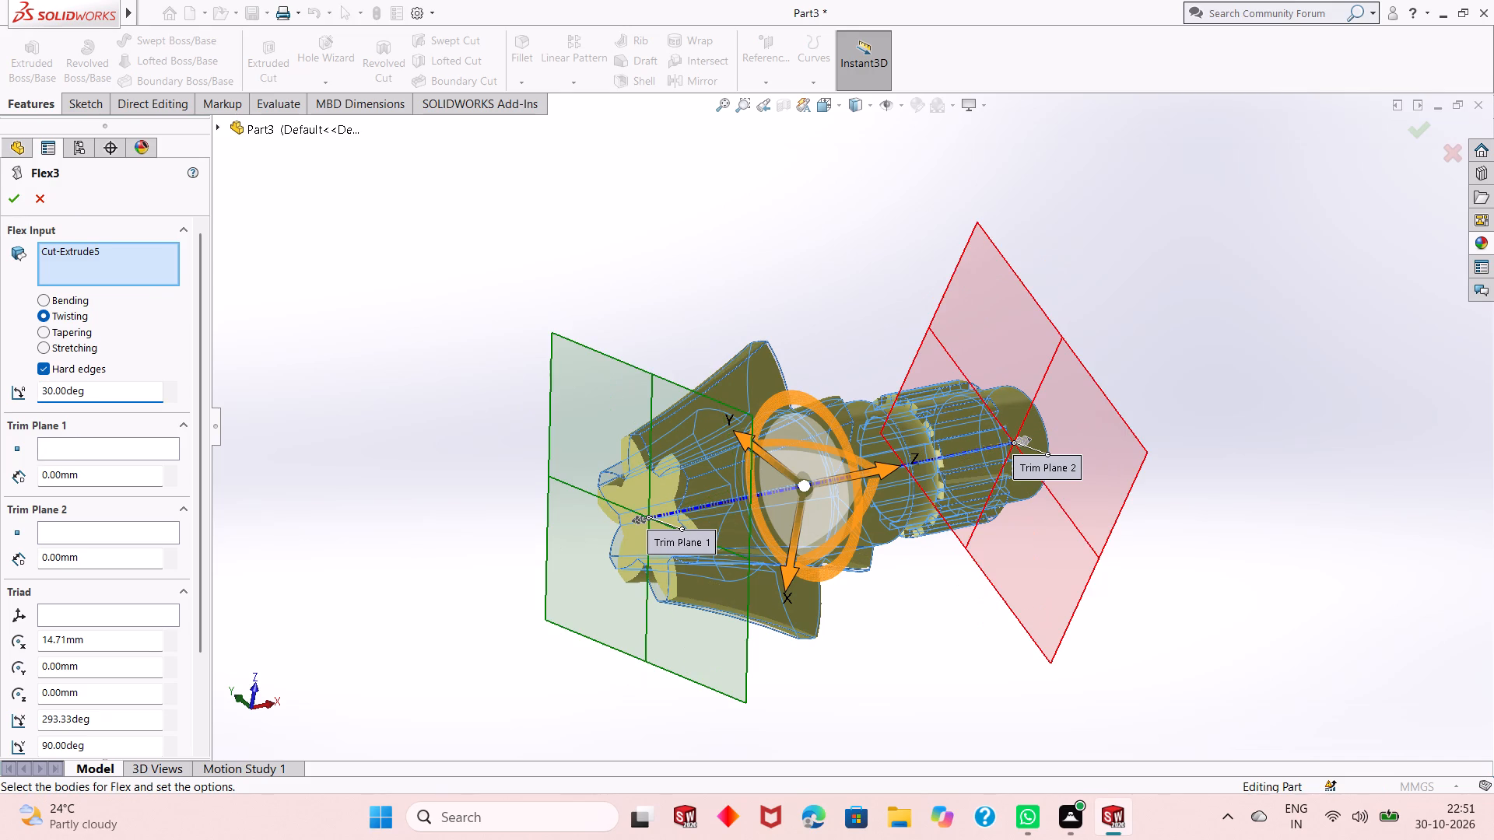
{"action": "left_click", "coordinate": [21, 202]}
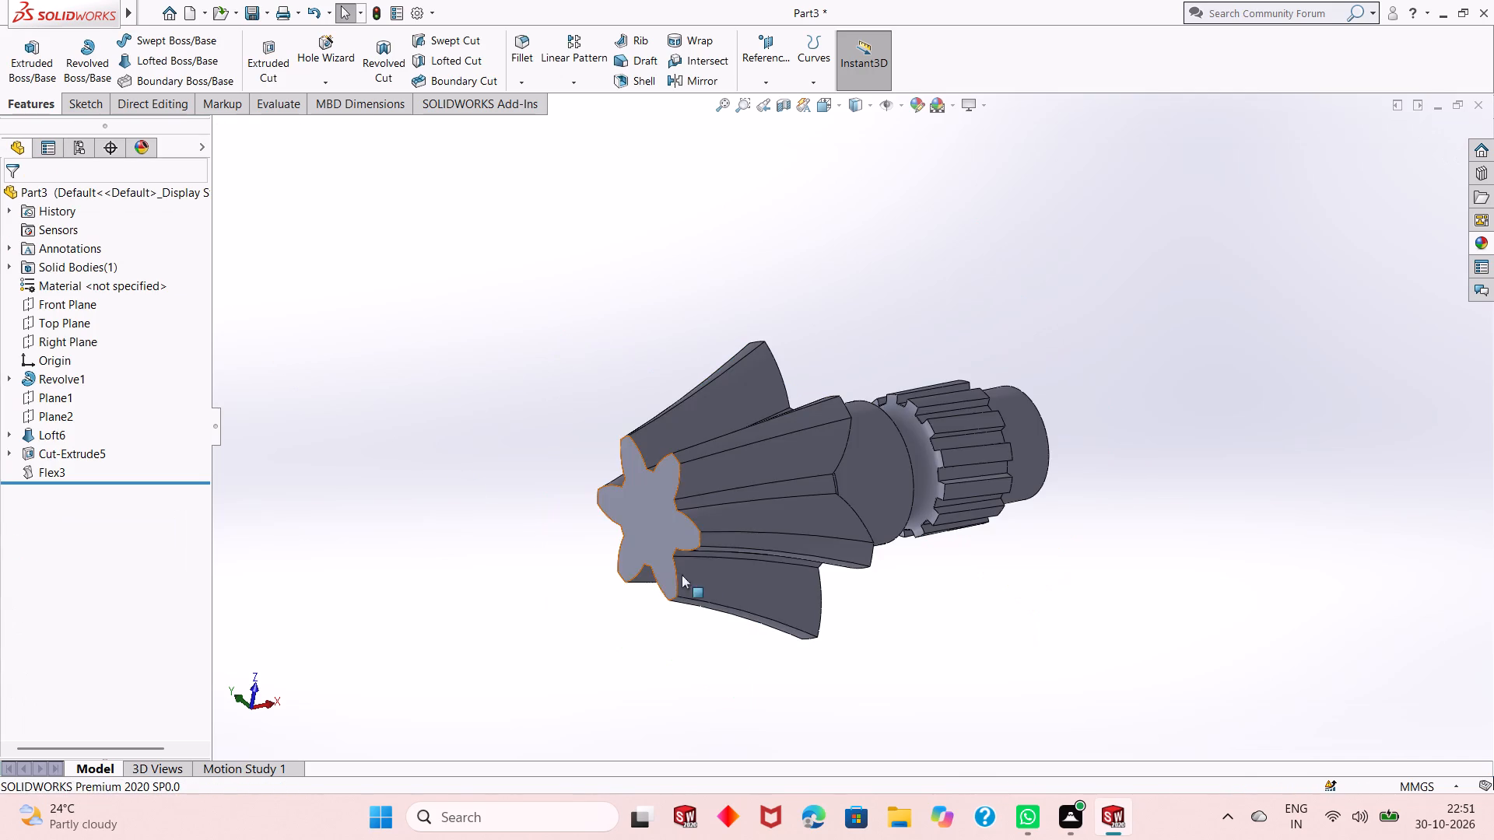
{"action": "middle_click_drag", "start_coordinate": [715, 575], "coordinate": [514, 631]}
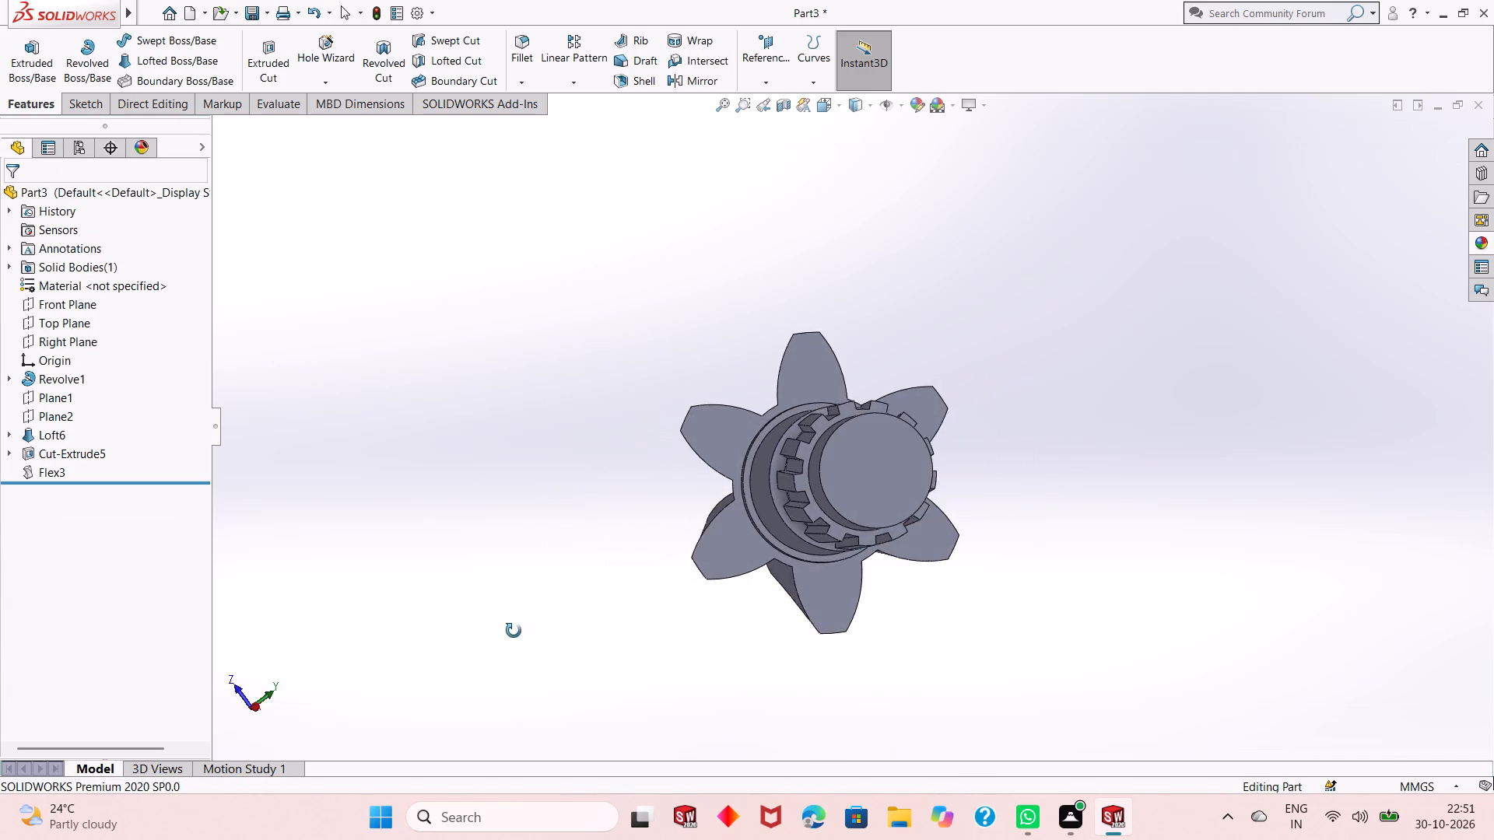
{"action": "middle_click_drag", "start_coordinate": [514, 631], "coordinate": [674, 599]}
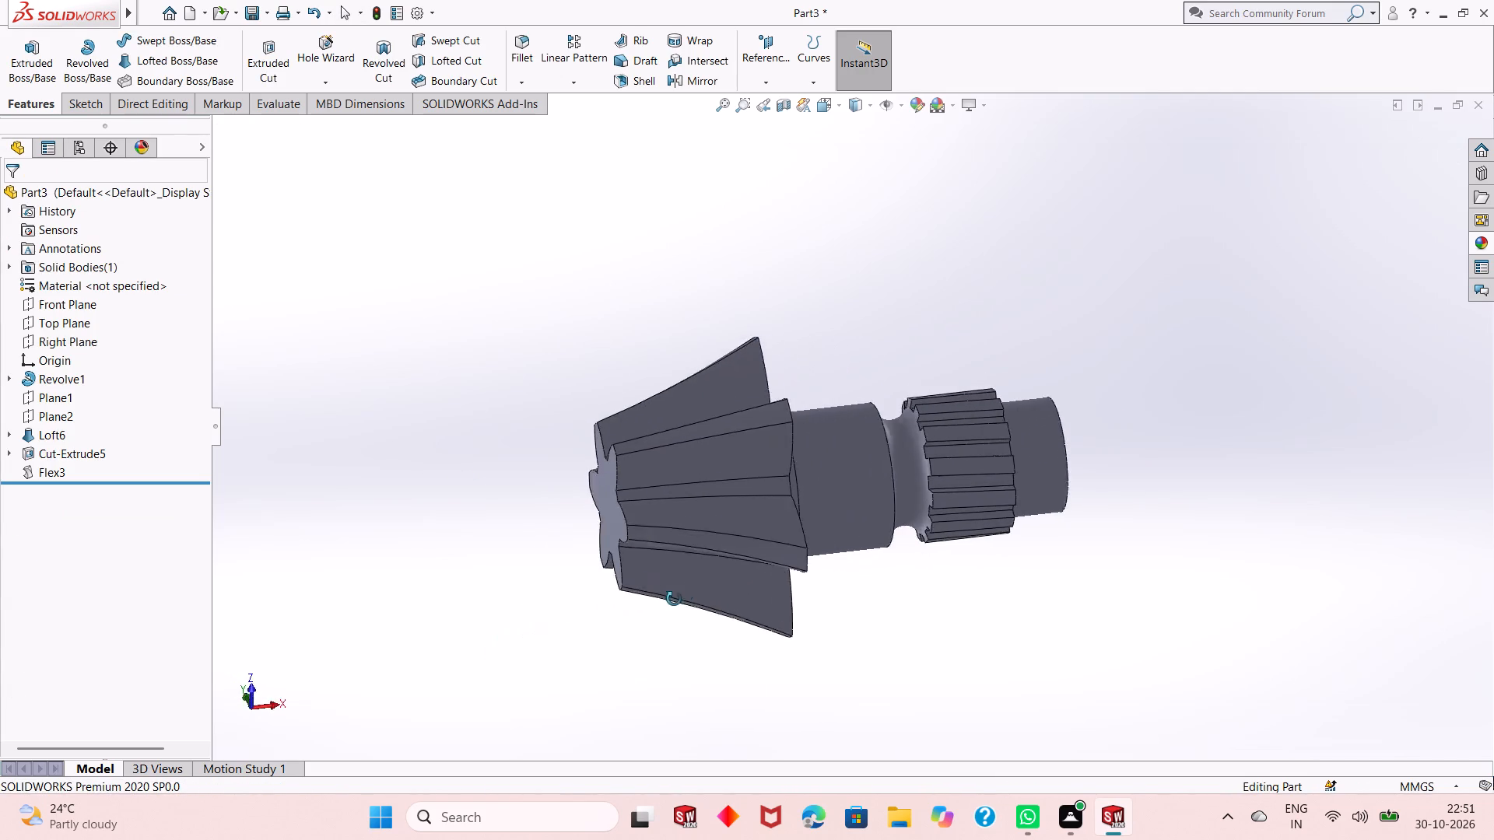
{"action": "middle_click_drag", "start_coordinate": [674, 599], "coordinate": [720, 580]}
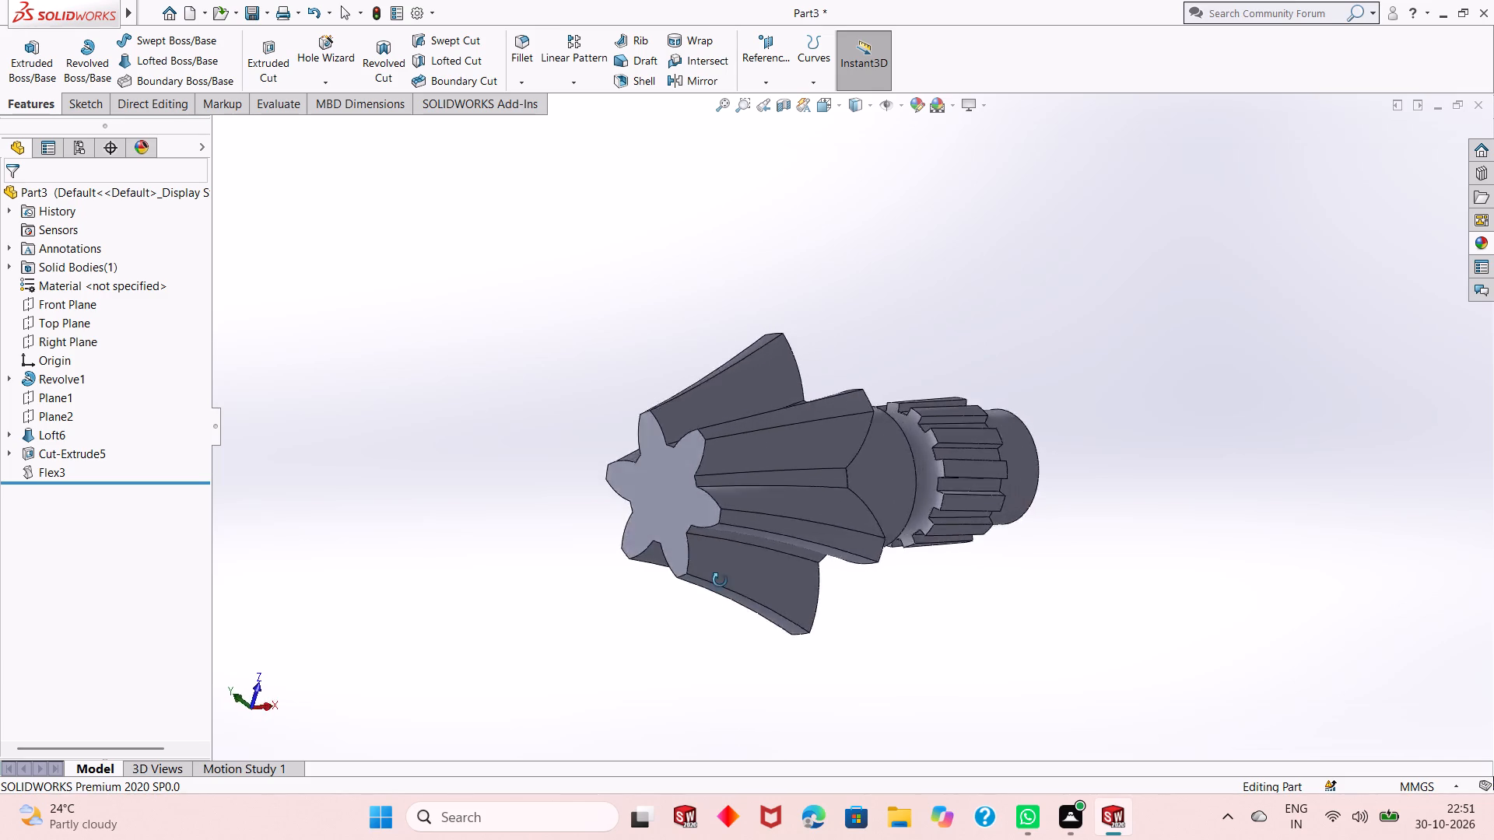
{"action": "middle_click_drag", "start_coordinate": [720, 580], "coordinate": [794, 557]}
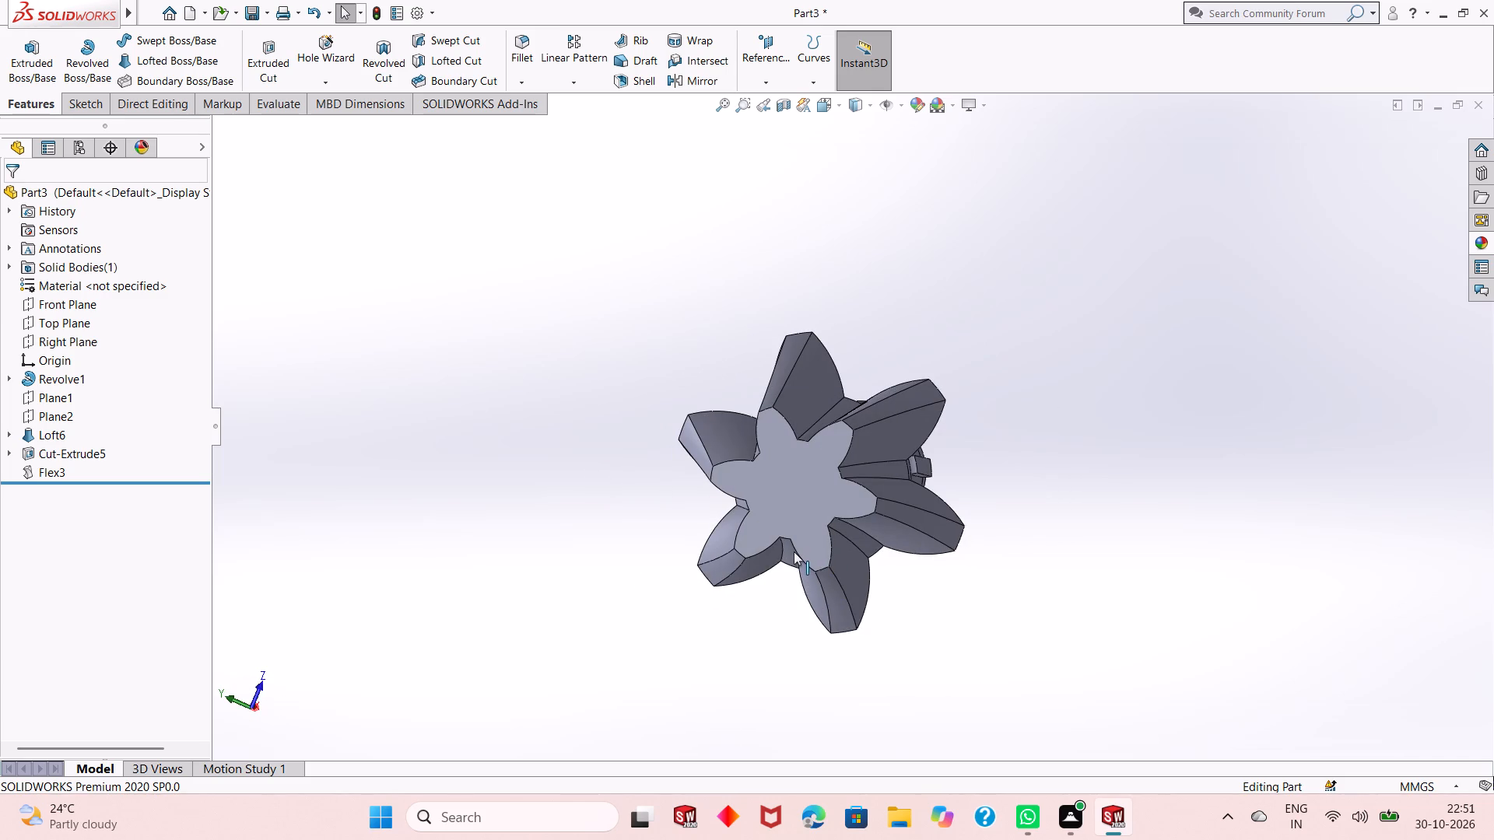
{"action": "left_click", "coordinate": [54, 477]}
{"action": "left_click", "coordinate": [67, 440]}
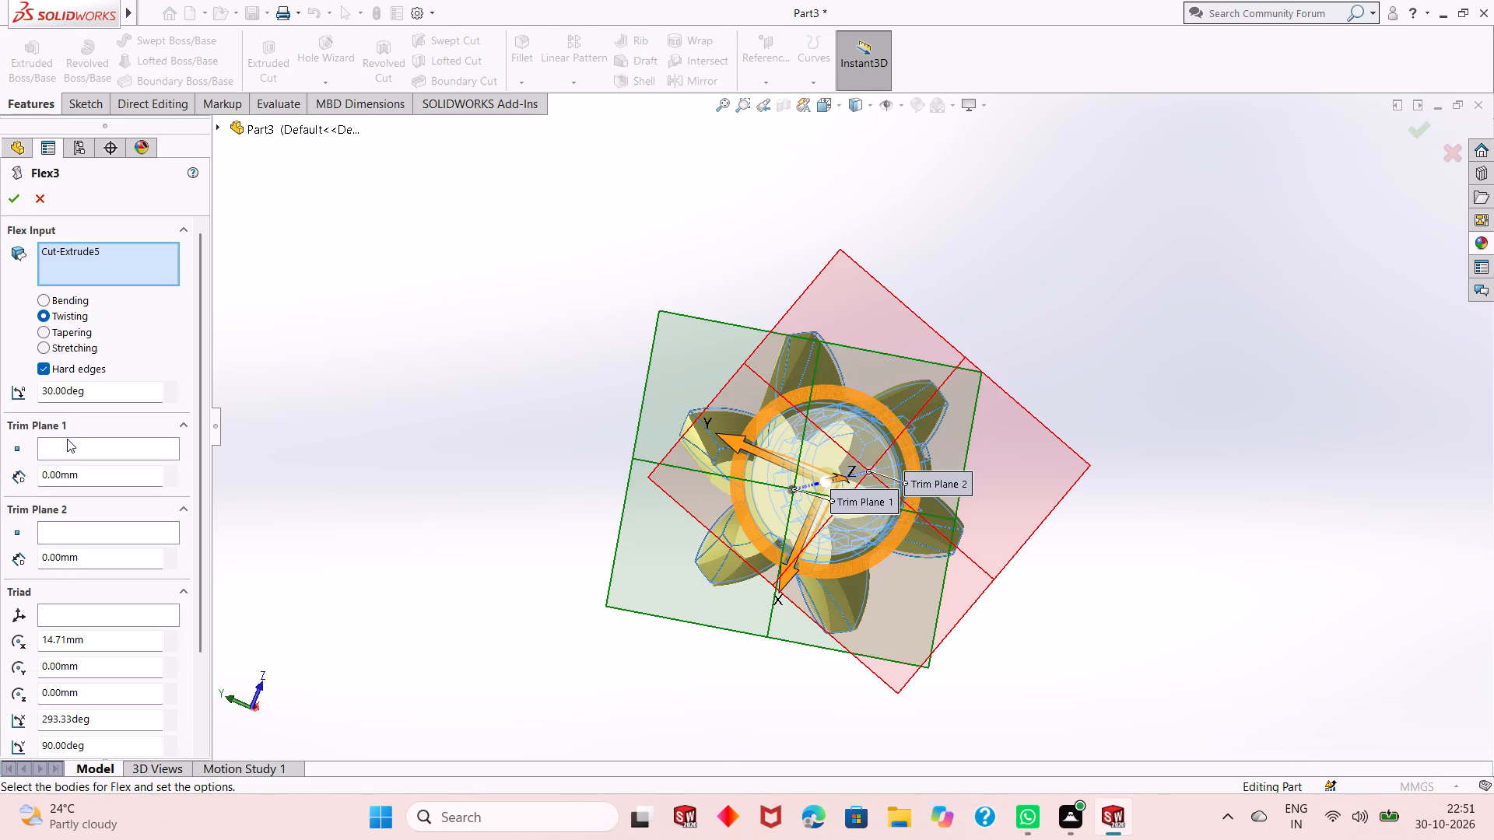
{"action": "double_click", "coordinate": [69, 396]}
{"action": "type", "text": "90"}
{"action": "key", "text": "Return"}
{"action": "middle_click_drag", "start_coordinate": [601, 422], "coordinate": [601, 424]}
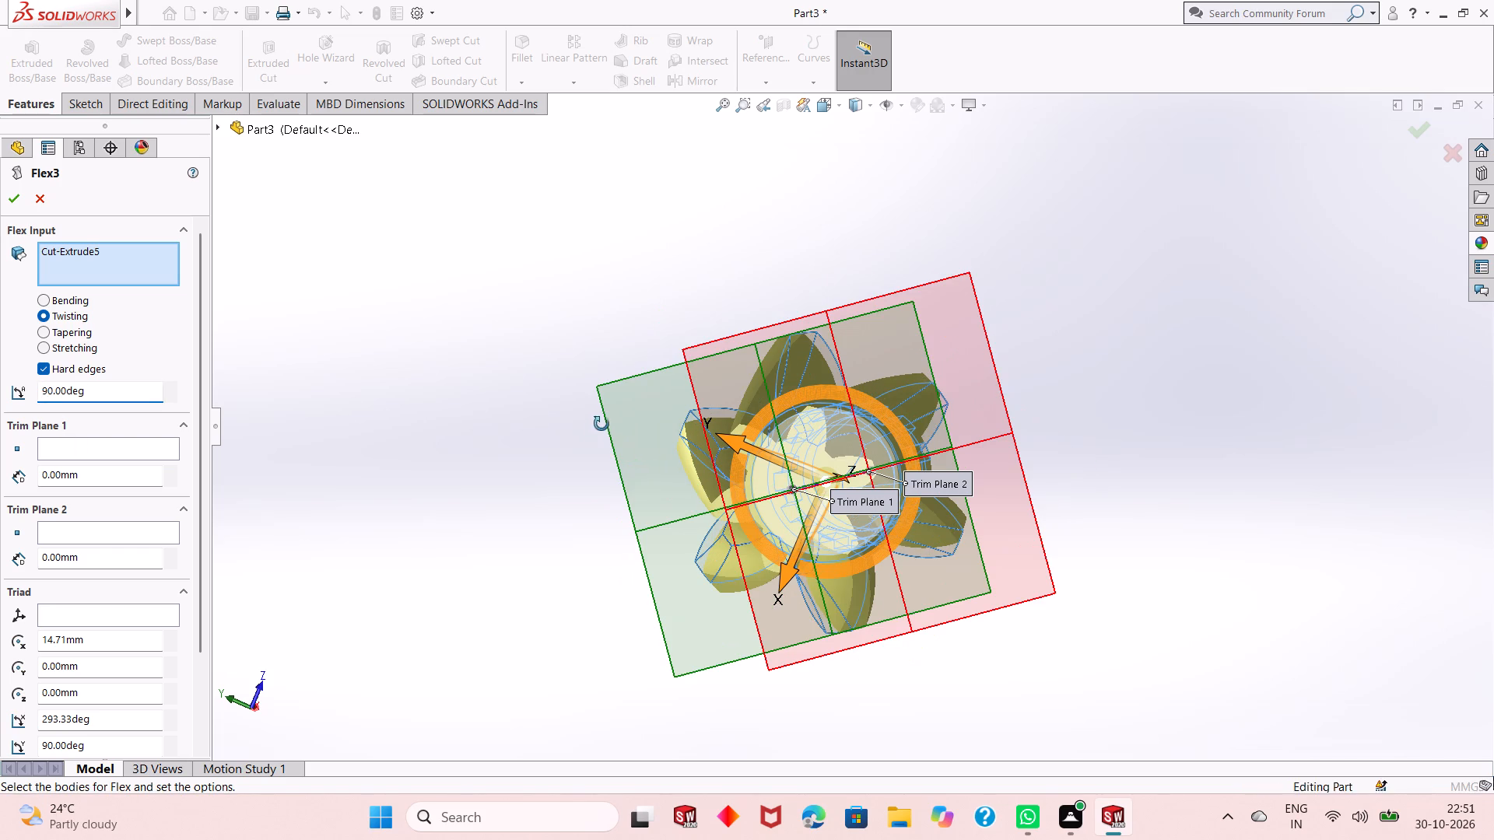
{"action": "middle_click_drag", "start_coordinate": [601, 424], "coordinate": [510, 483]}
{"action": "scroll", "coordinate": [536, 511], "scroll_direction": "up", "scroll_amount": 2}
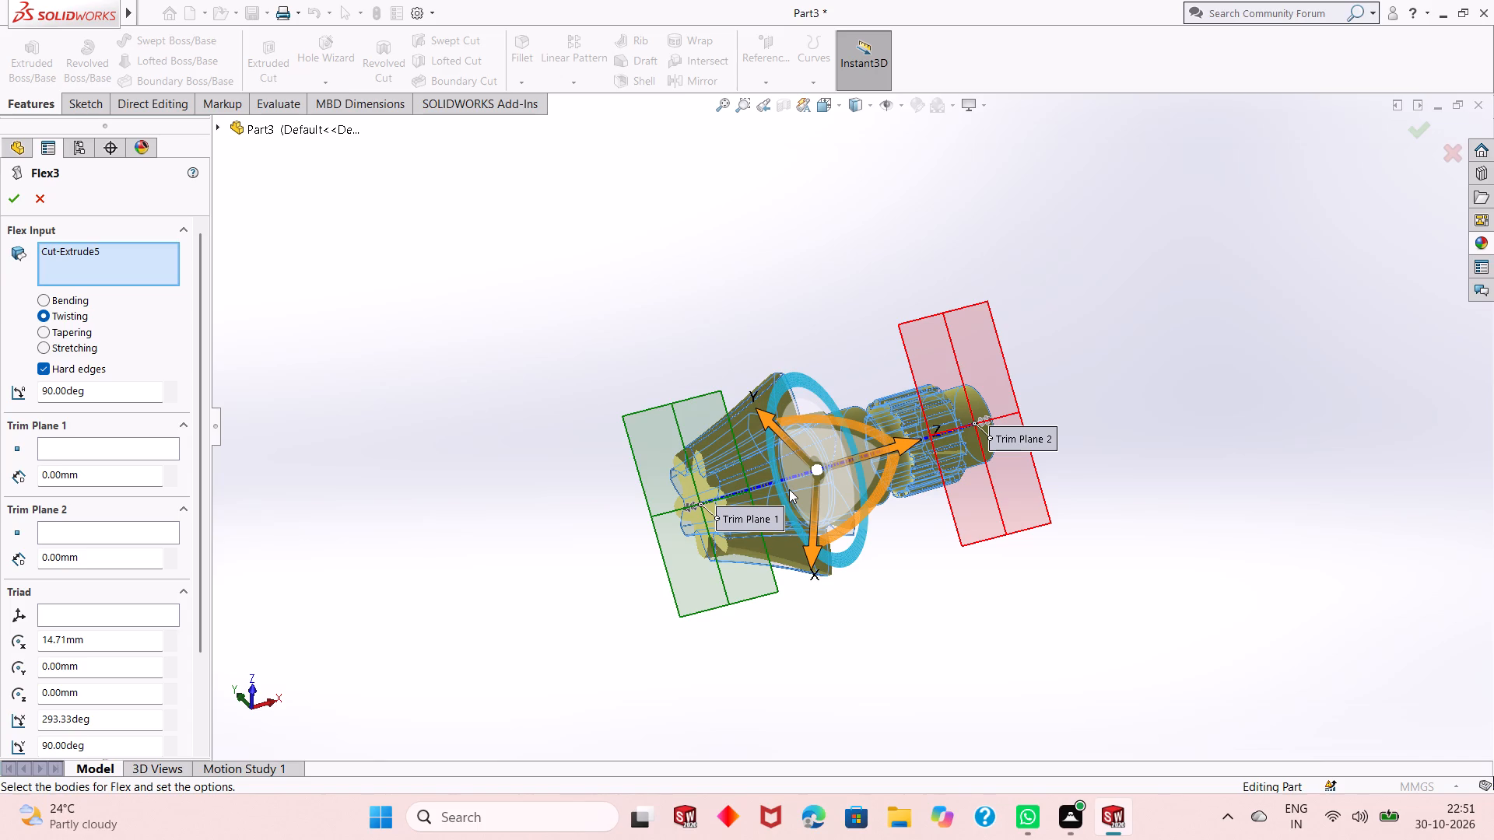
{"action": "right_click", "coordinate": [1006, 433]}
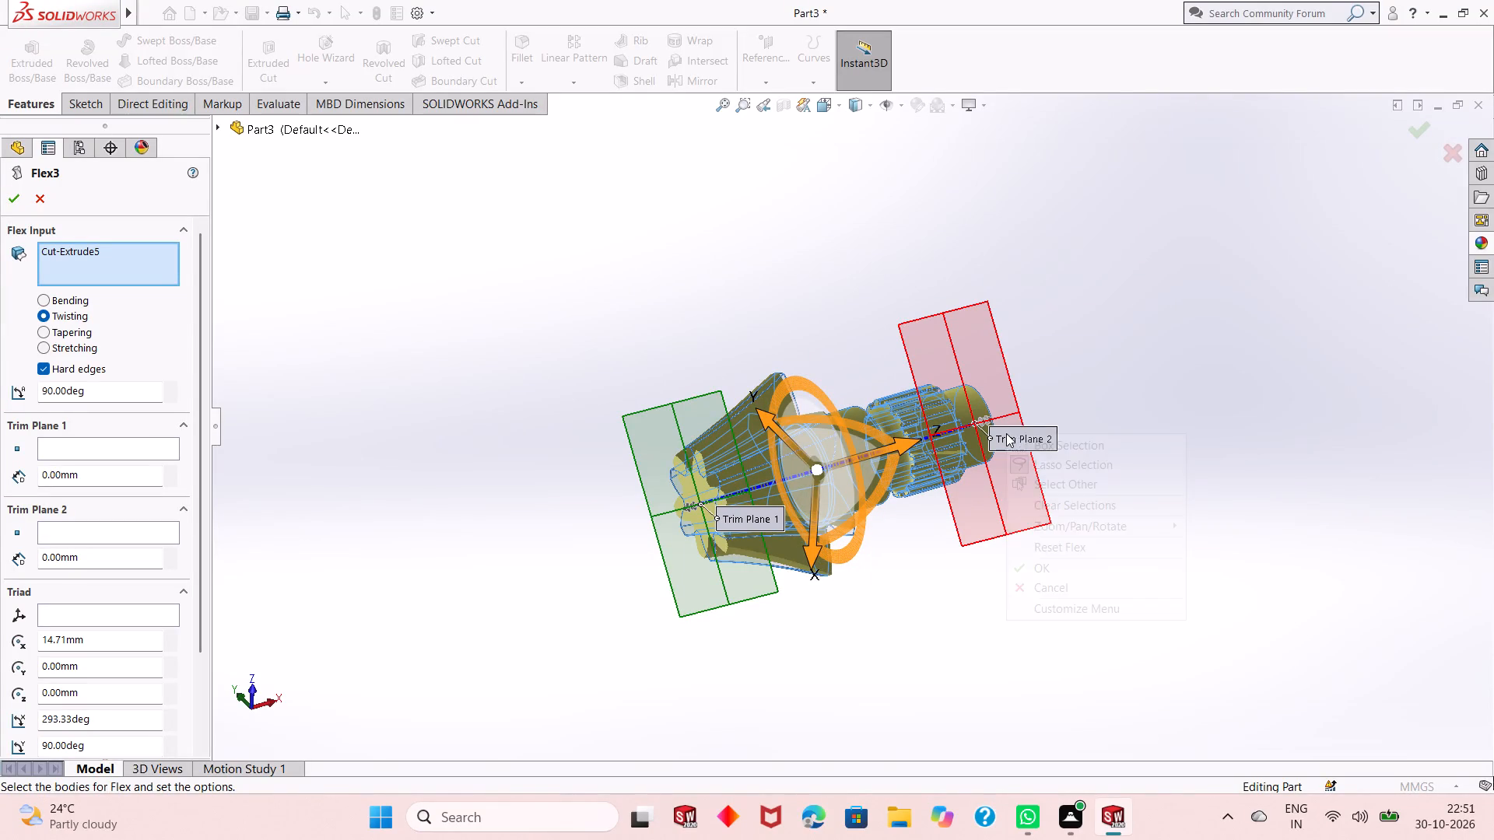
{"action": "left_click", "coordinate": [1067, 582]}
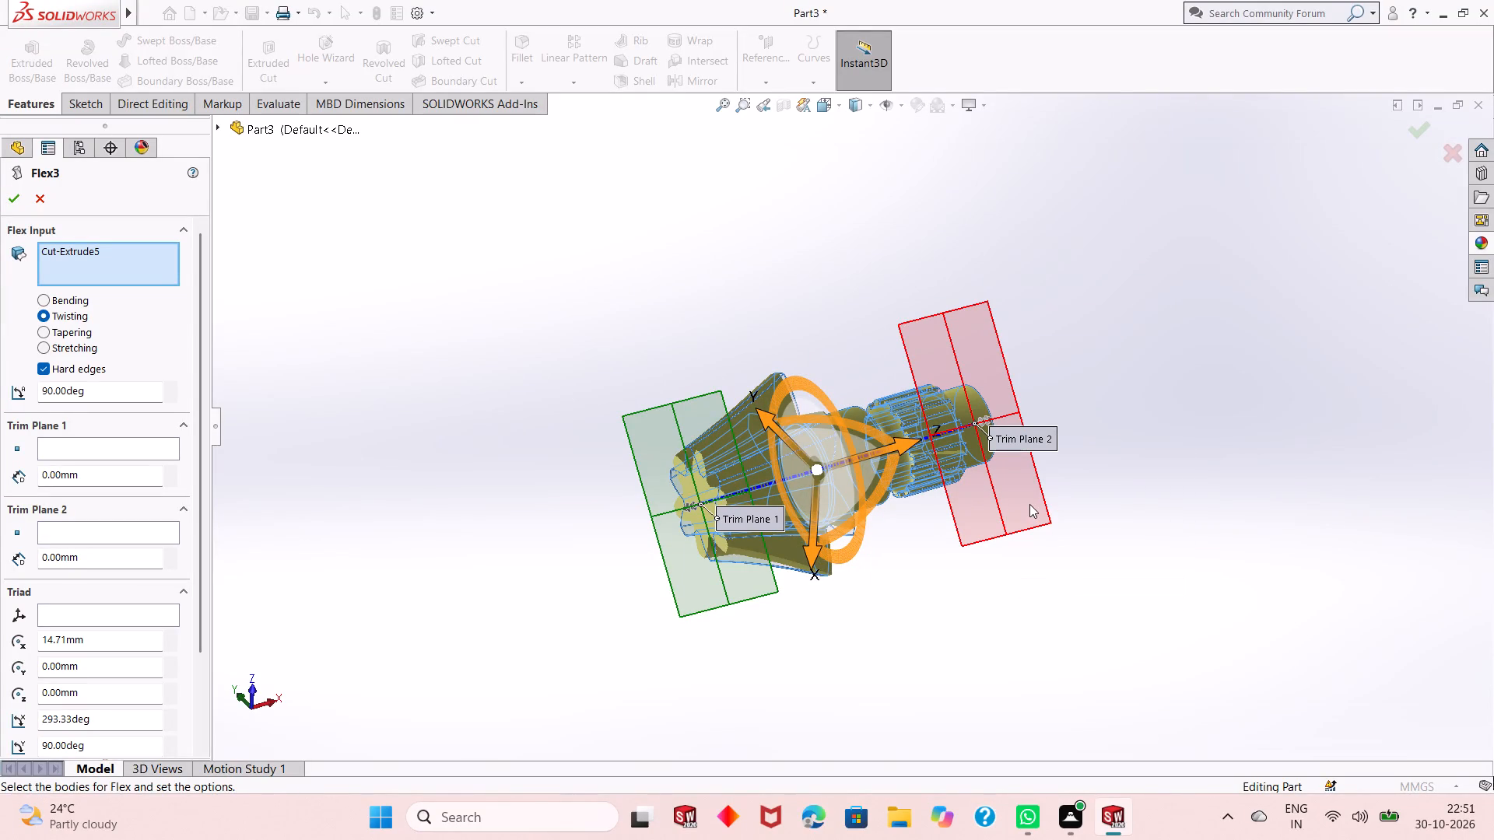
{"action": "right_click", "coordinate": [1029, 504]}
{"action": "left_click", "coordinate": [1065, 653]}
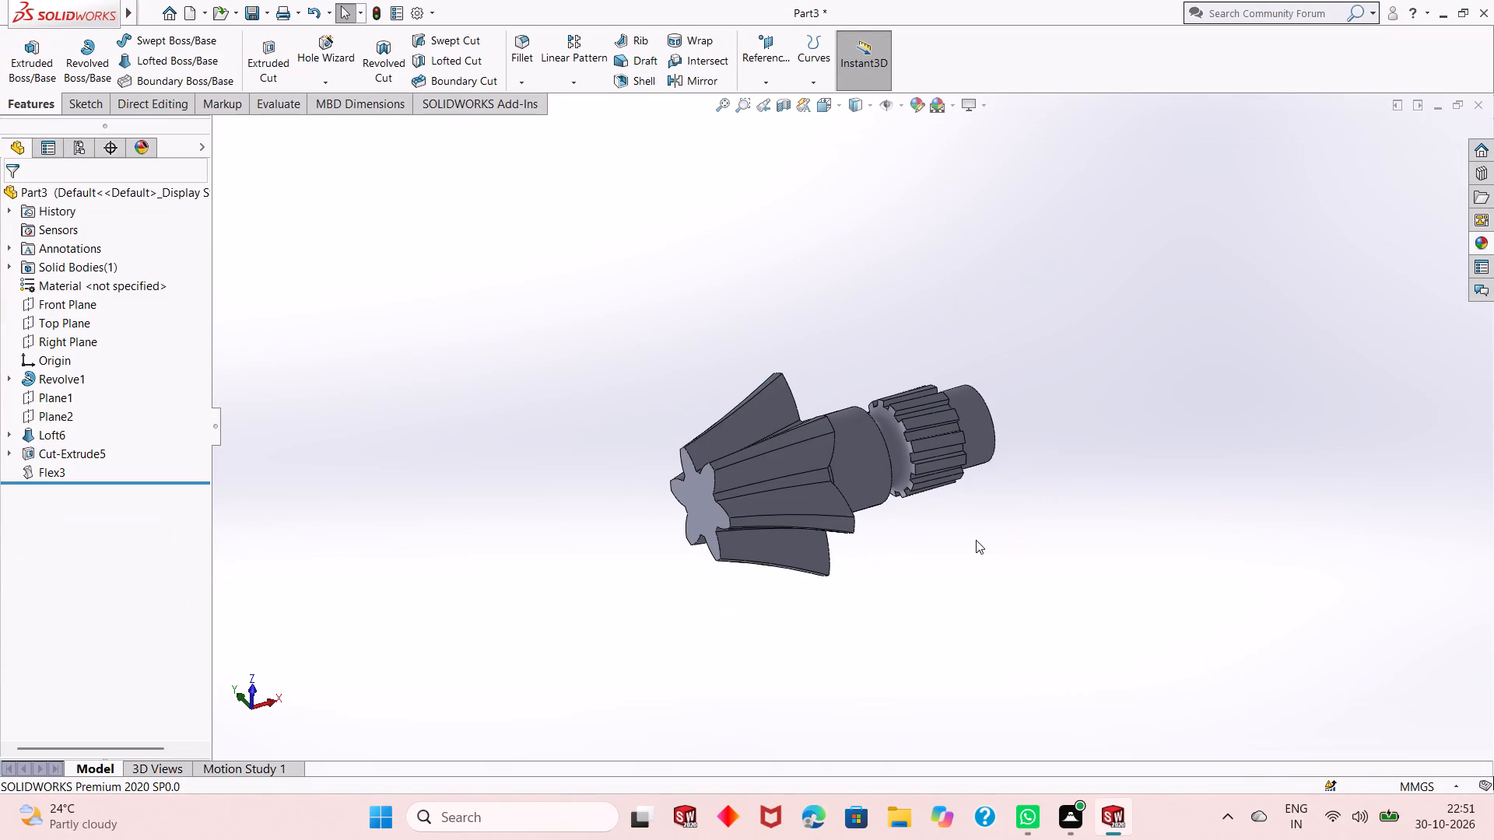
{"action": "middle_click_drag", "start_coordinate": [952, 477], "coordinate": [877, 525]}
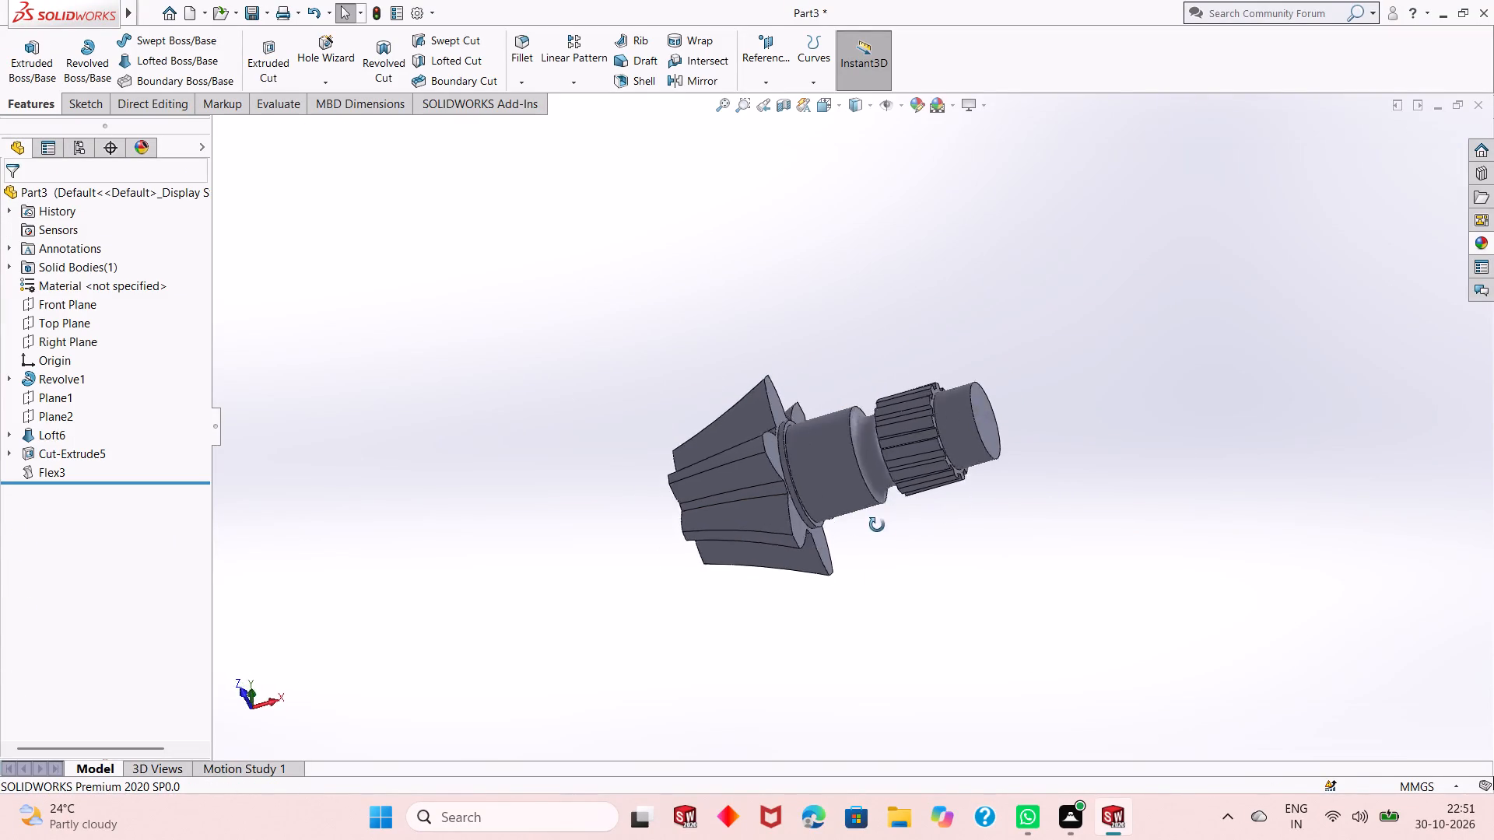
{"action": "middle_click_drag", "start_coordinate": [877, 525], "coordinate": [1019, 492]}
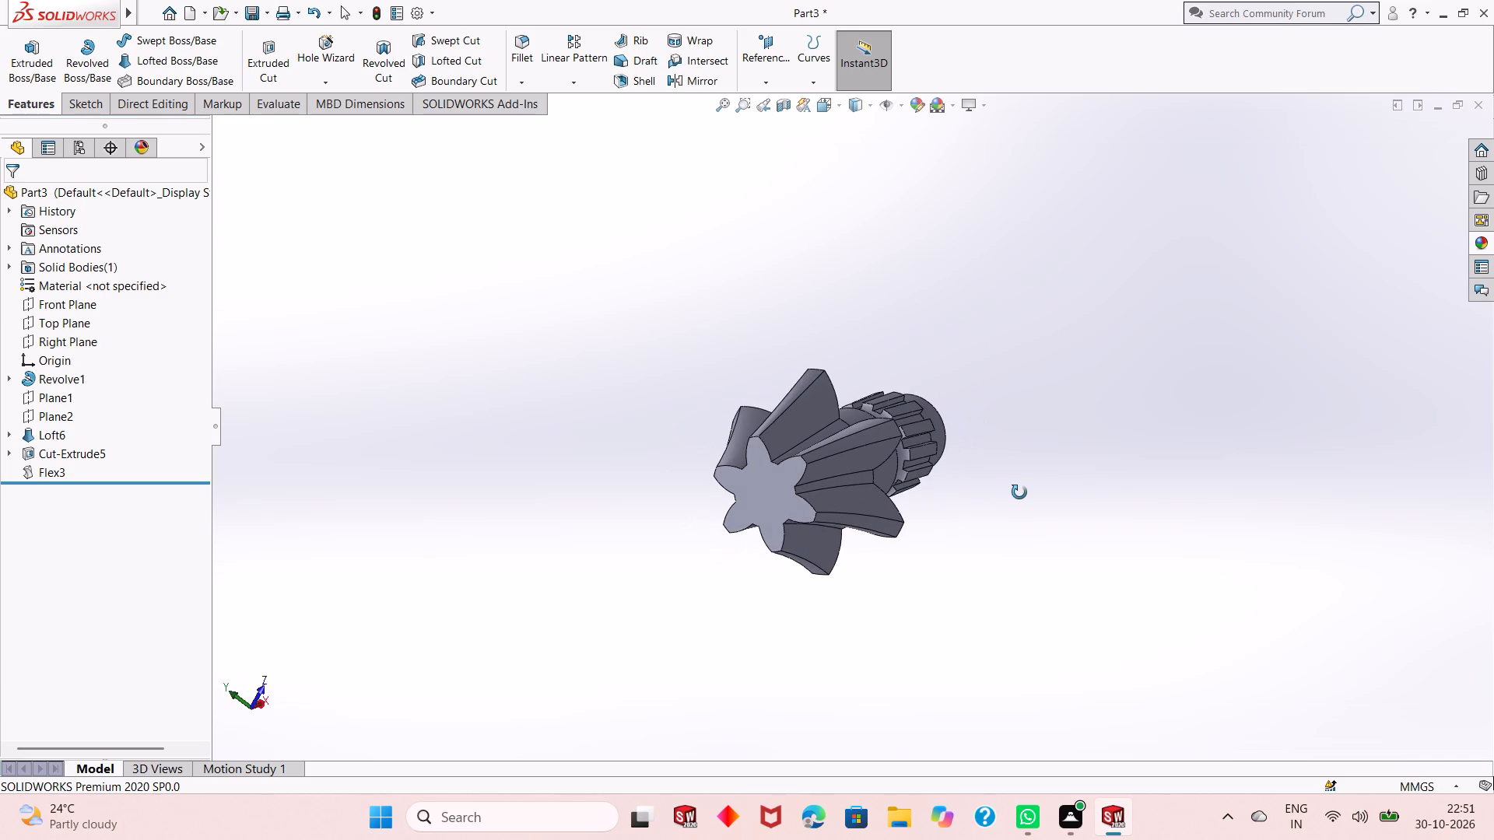
Edit the Flex3 feature, clearing its flex input and reselecting the whole shaft body with hard edges kept on.
{"action": "middle_click_drag", "start_coordinate": [1019, 492], "coordinate": [1026, 488]}
{"action": "left_click", "coordinate": [45, 464]}
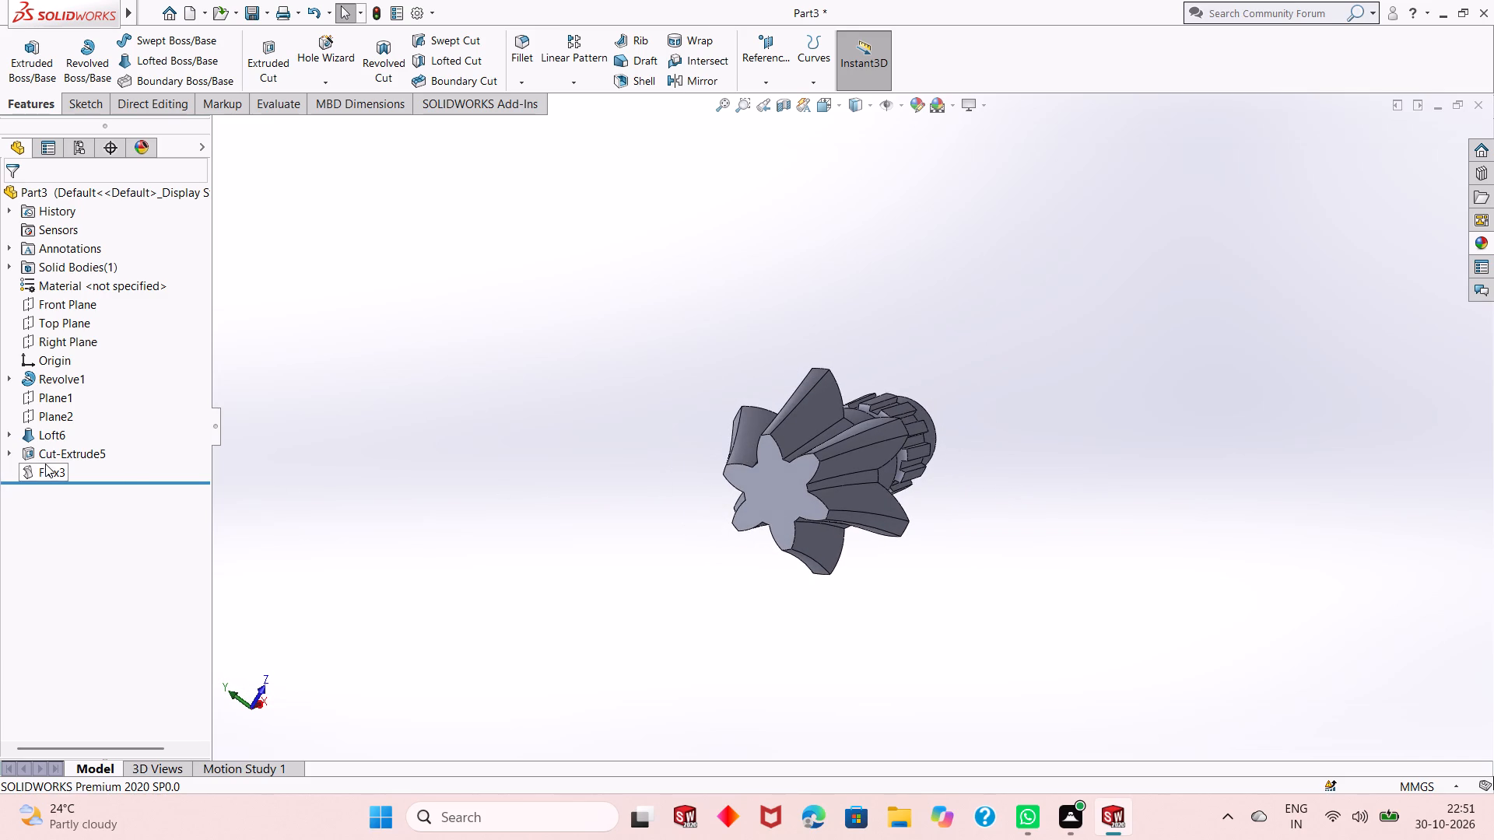
{"action": "left_click", "coordinate": [59, 427]}
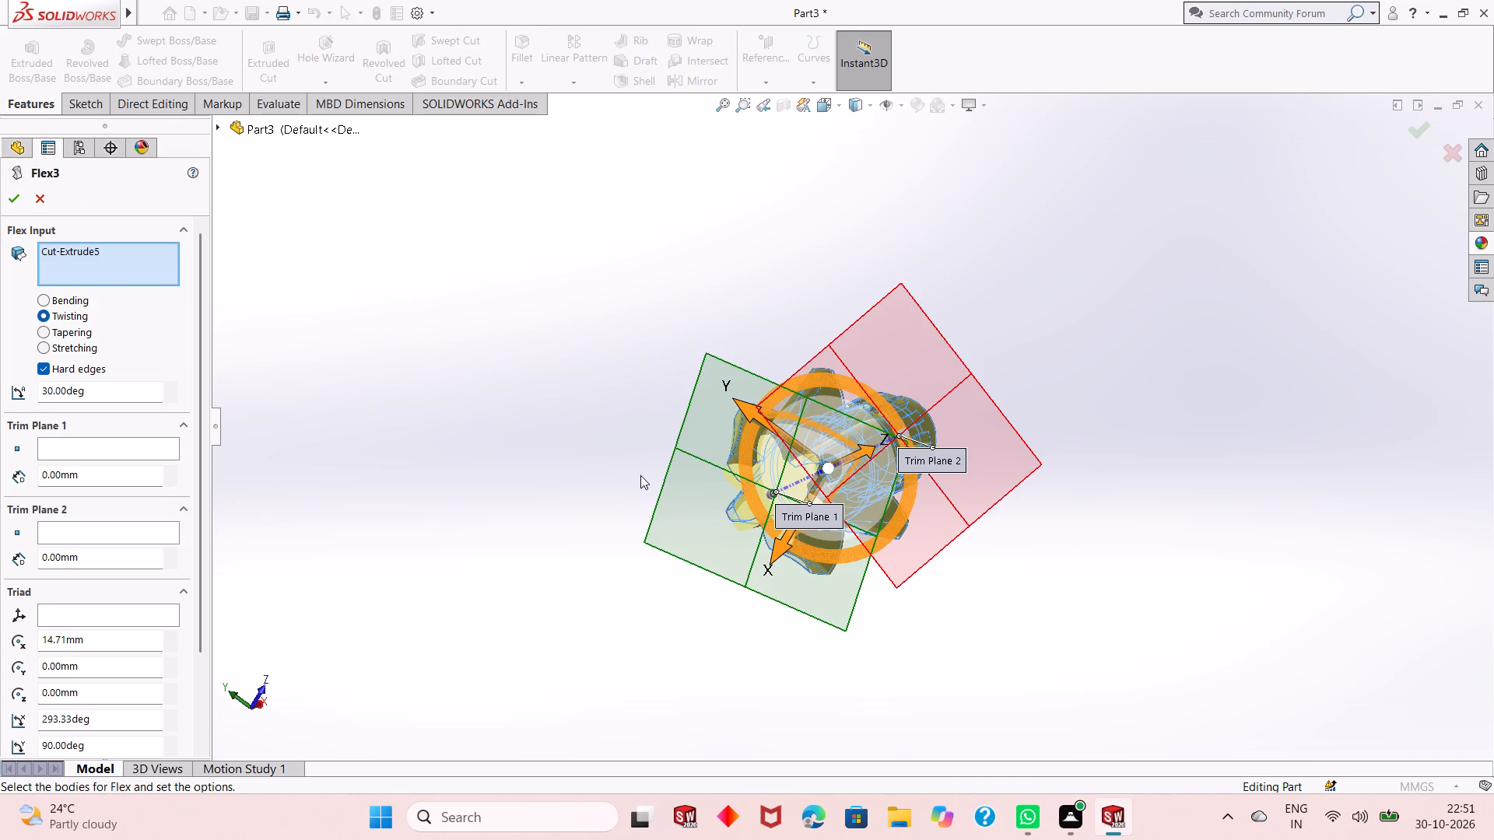
{"action": "middle_click_drag", "start_coordinate": [650, 485], "coordinate": [573, 565]}
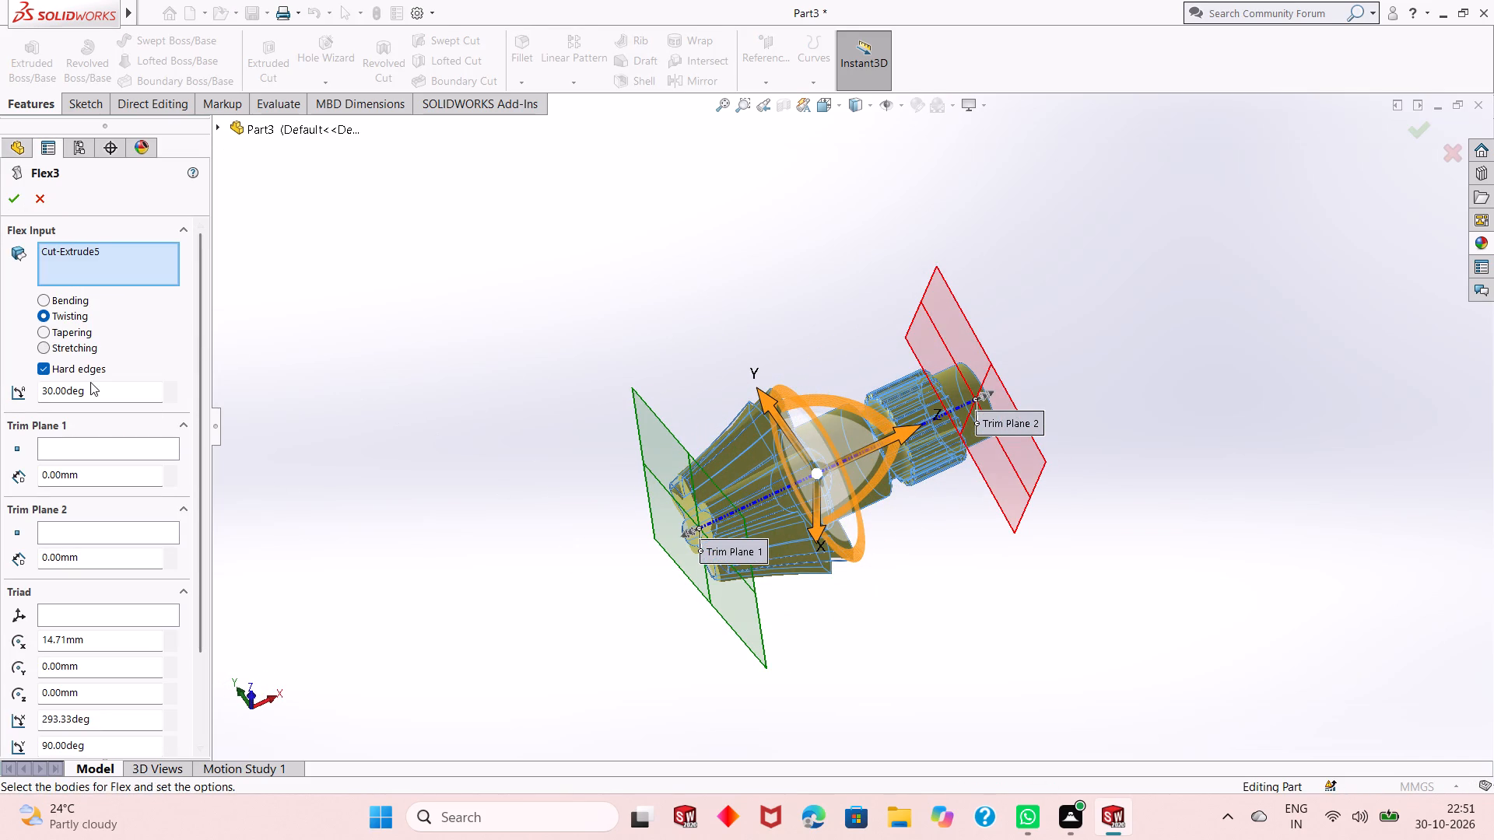
{"action": "left_click", "coordinate": [82, 369]}
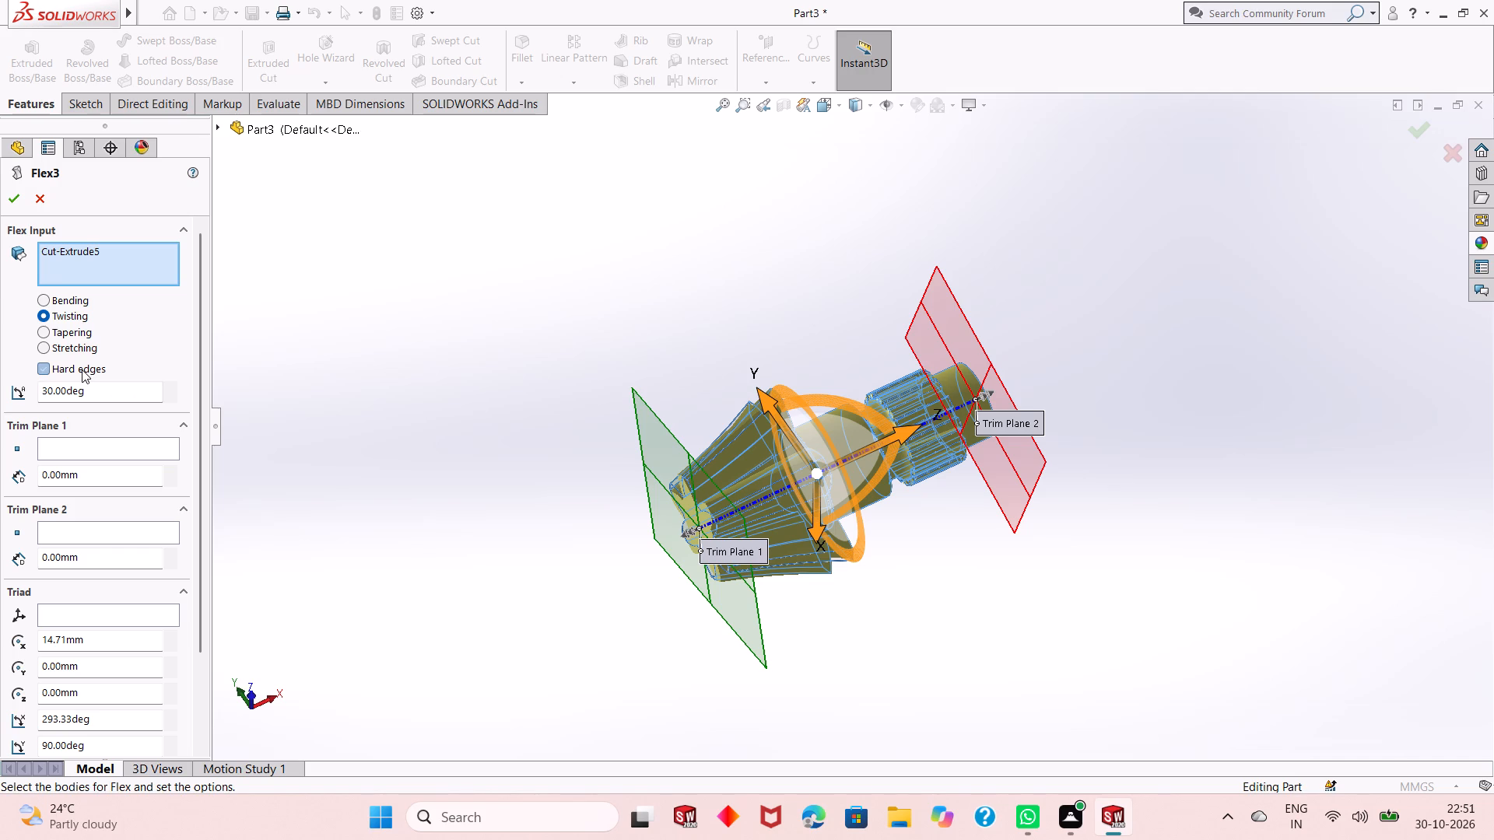
{"action": "left_click", "coordinate": [82, 369]}
{"action": "right_click", "coordinate": [86, 255]}
{"action": "left_click", "coordinate": [131, 290]}
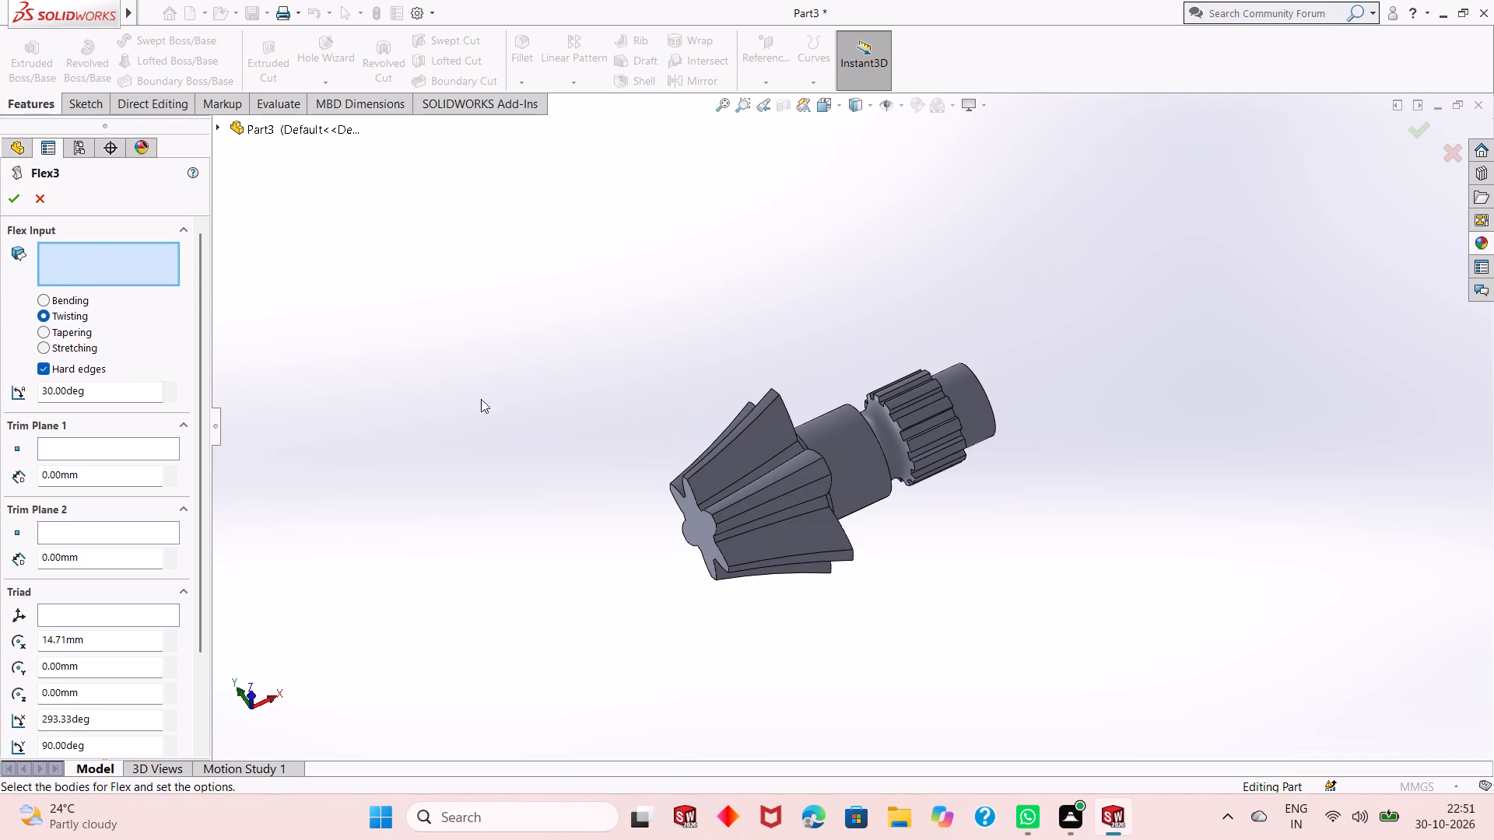
{"action": "middle_click_drag", "start_coordinate": [922, 534], "coordinate": [903, 555]}
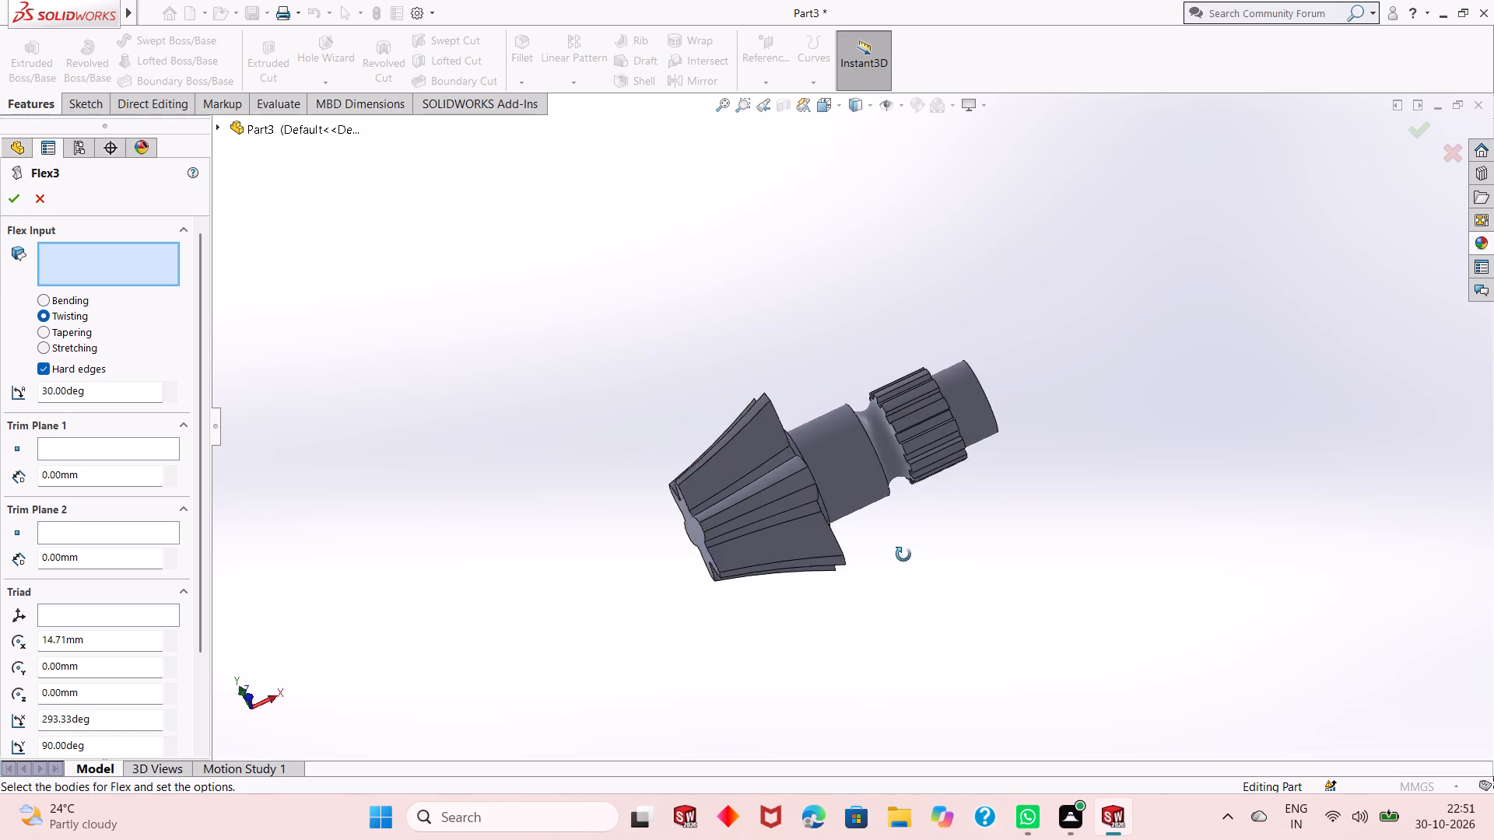
{"action": "middle_click_drag", "start_coordinate": [903, 555], "coordinate": [878, 574]}
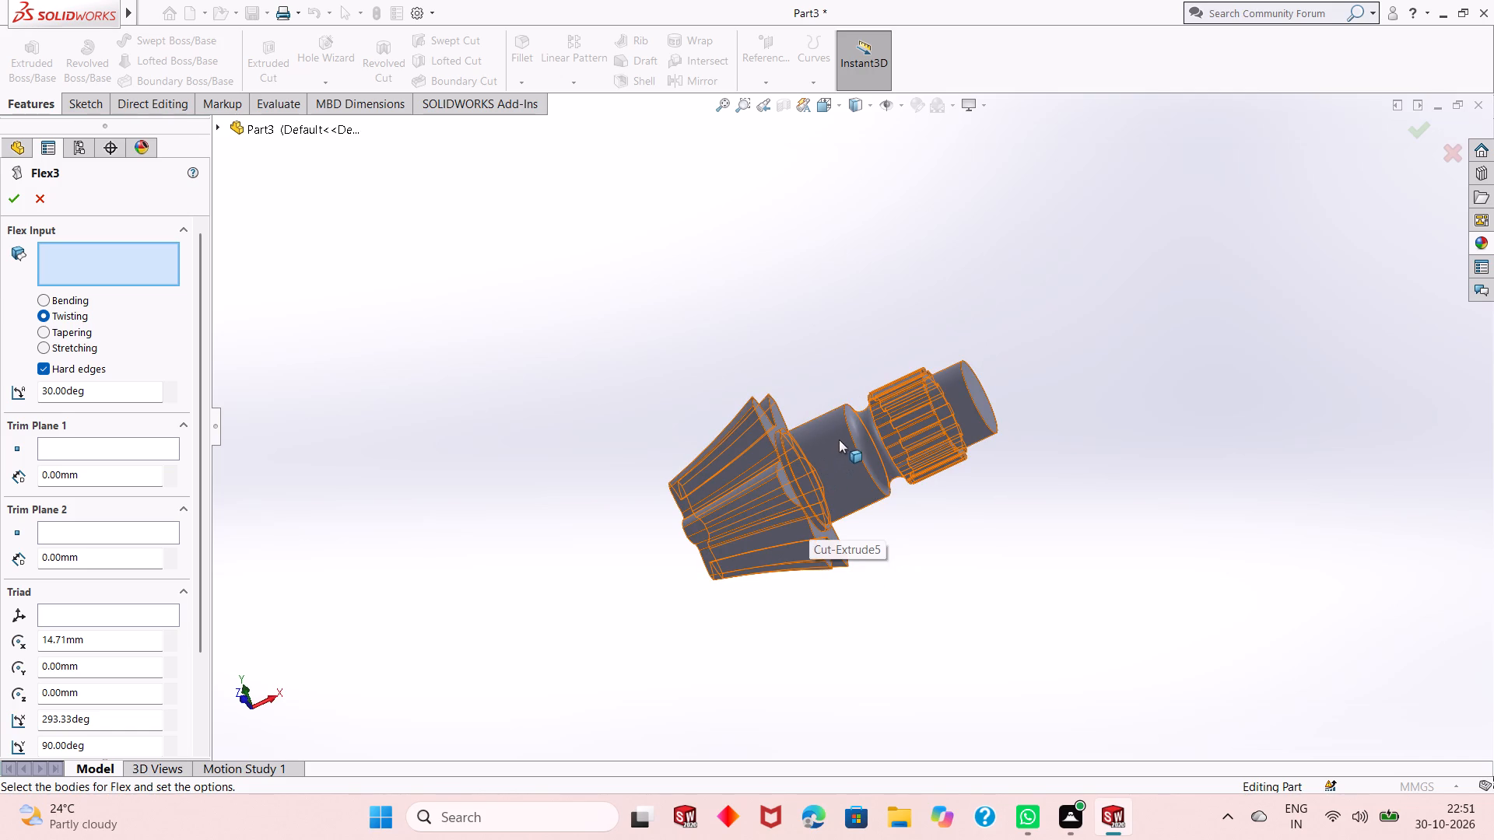
{"action": "middle_click_drag", "start_coordinate": [961, 523], "coordinate": [1047, 432]}
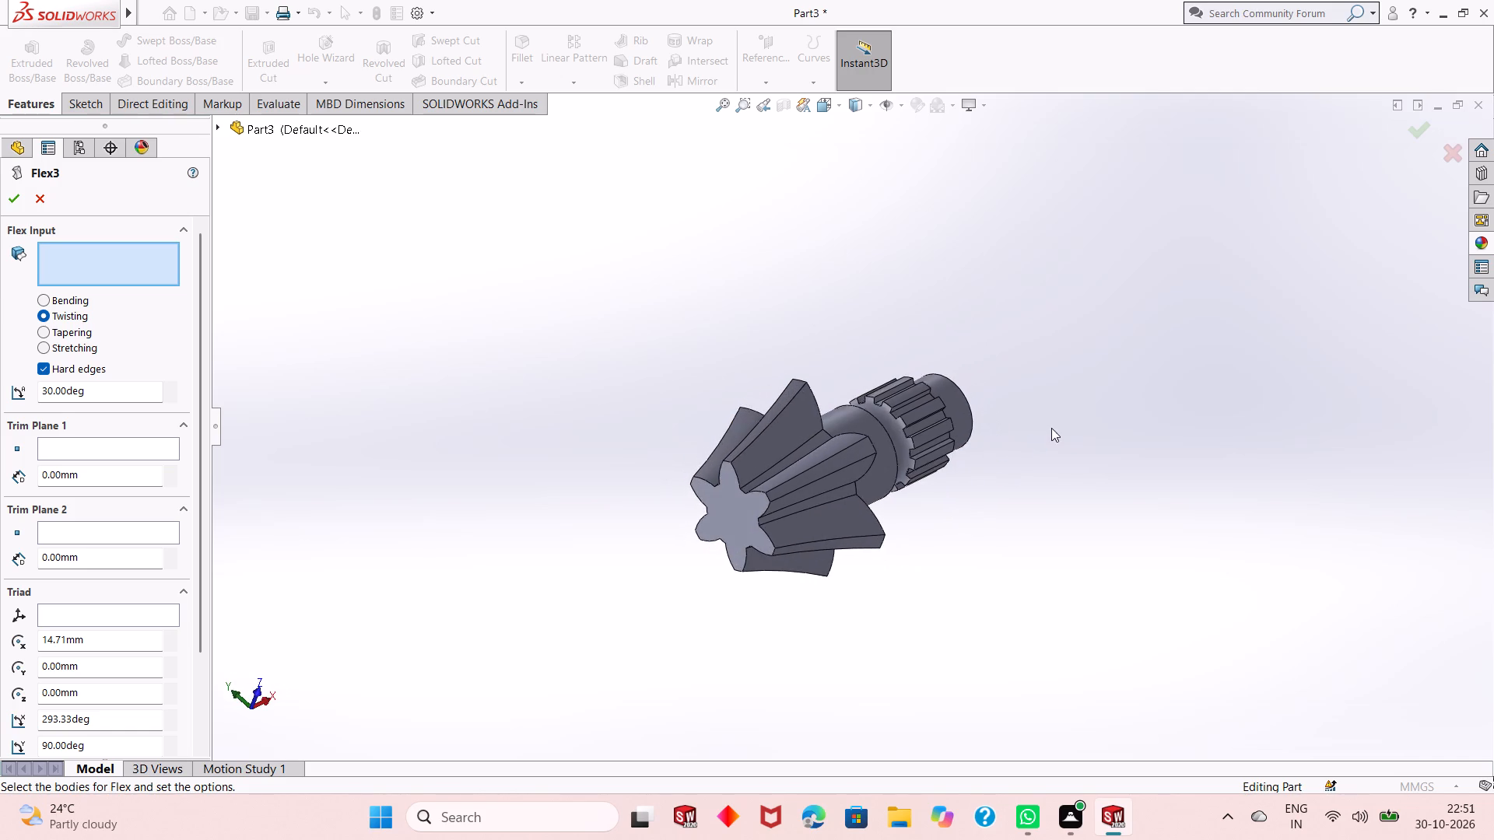
{"action": "middle_click_drag", "start_coordinate": [849, 506], "coordinate": [807, 529]}
{"action": "left_click", "coordinate": [805, 527]}
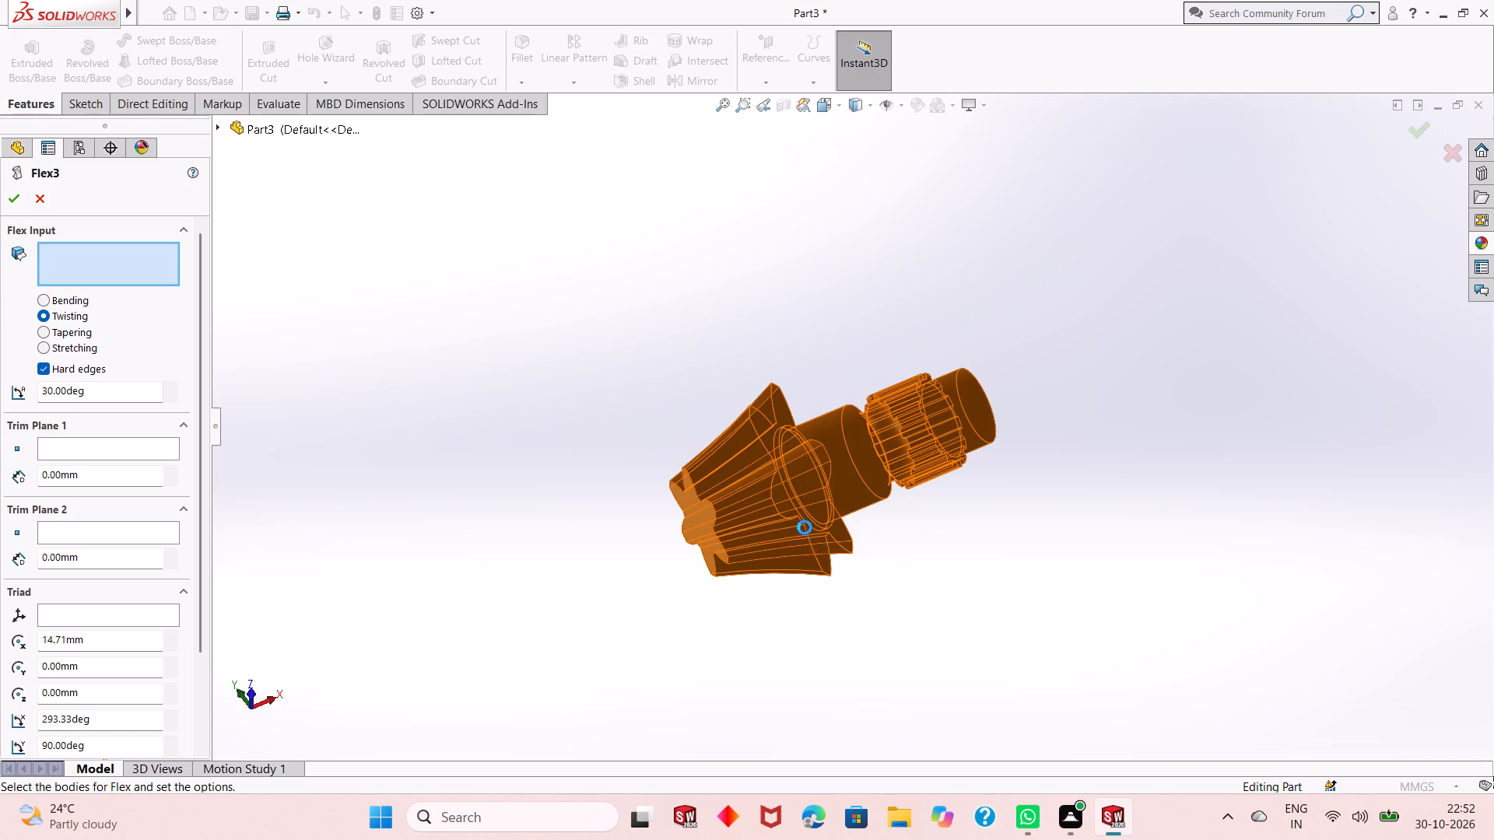
{"action": "middle_click_drag", "start_coordinate": [921, 452], "coordinate": [889, 529]}
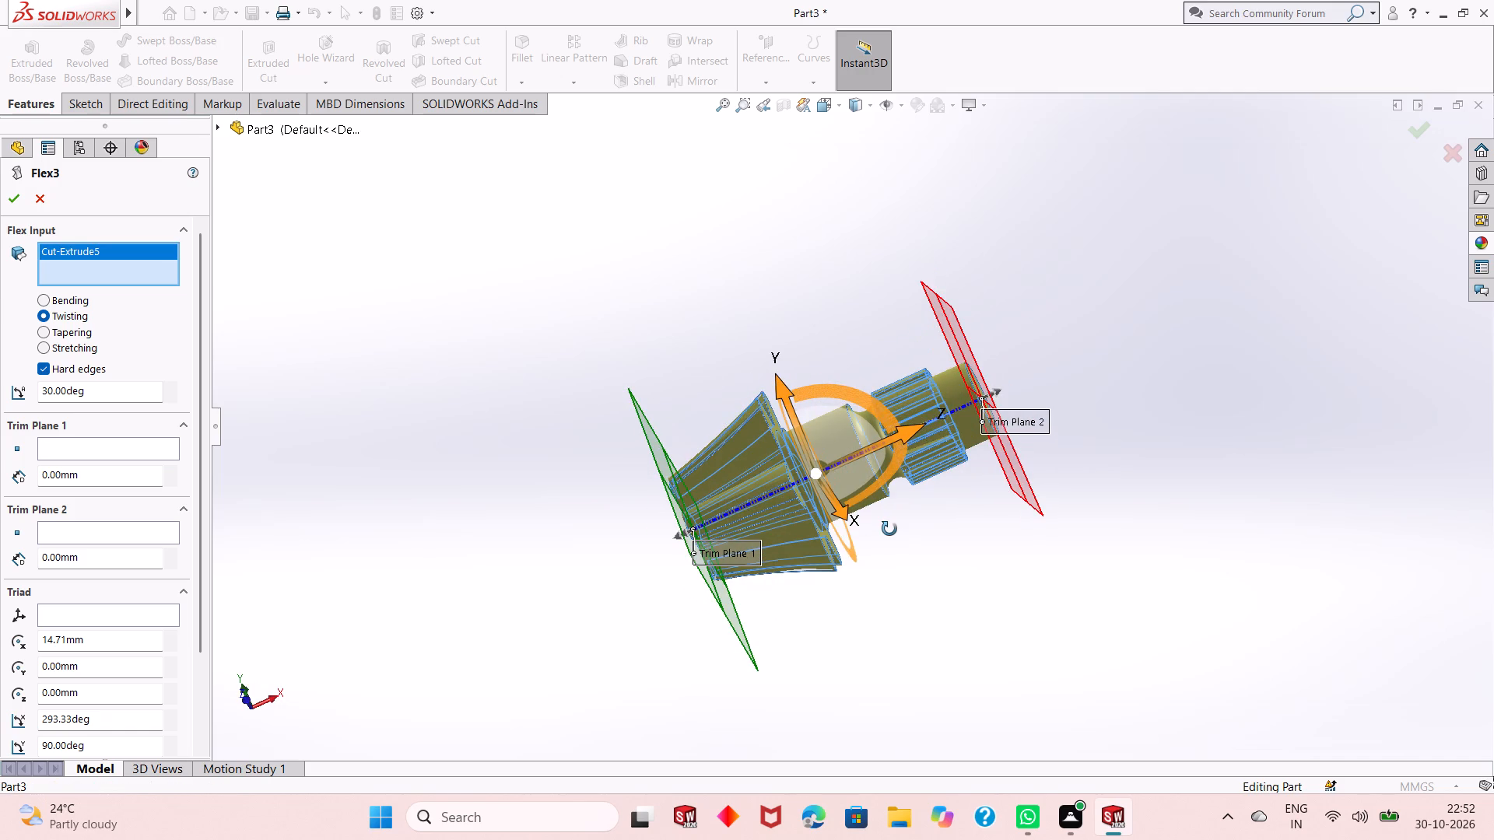
{"action": "middle_click_drag", "start_coordinate": [889, 529], "coordinate": [911, 540]}
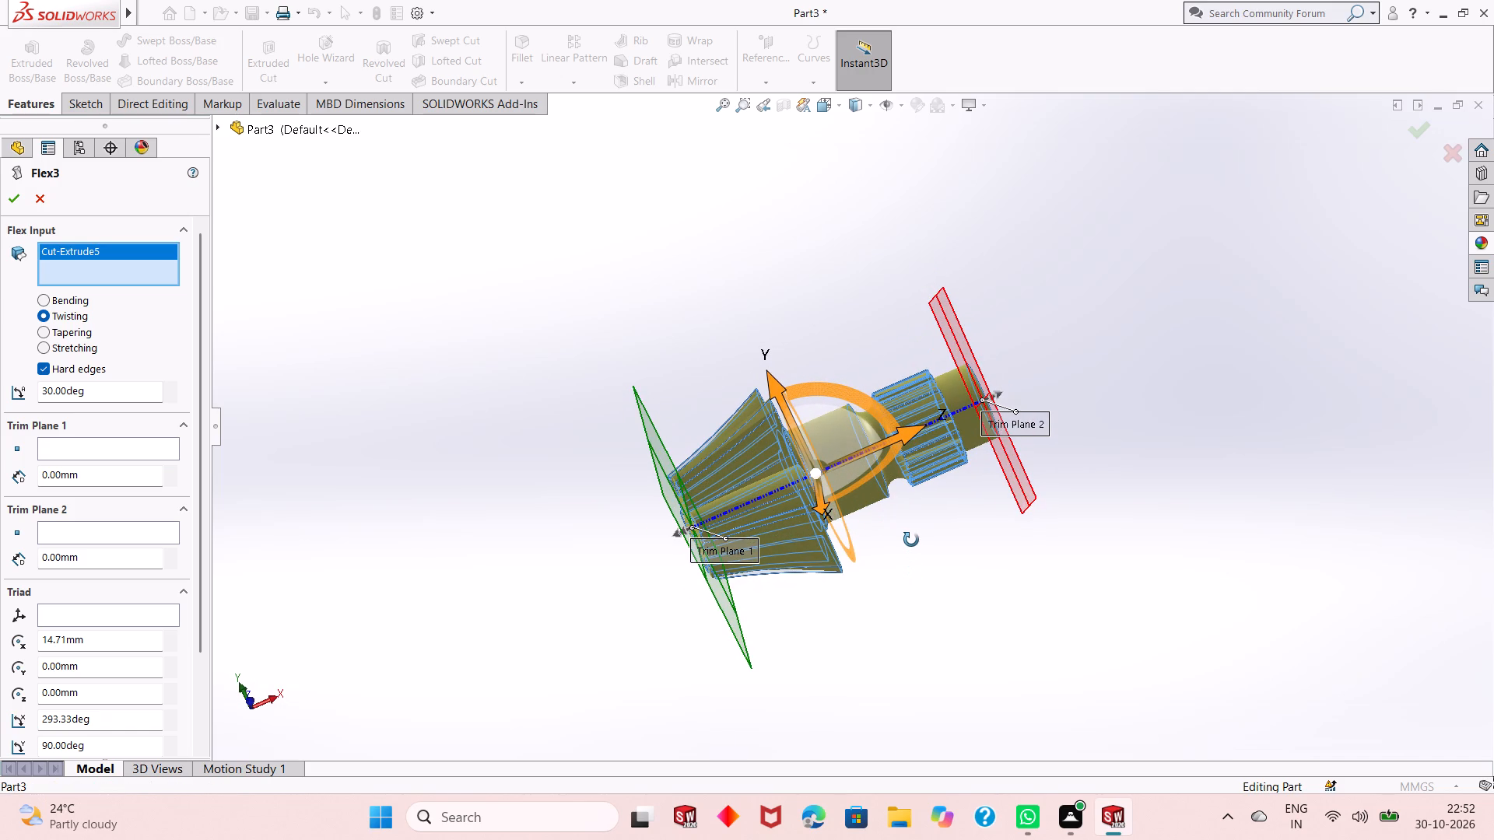
{"action": "middle_click_drag", "start_coordinate": [911, 540], "coordinate": [920, 509]}
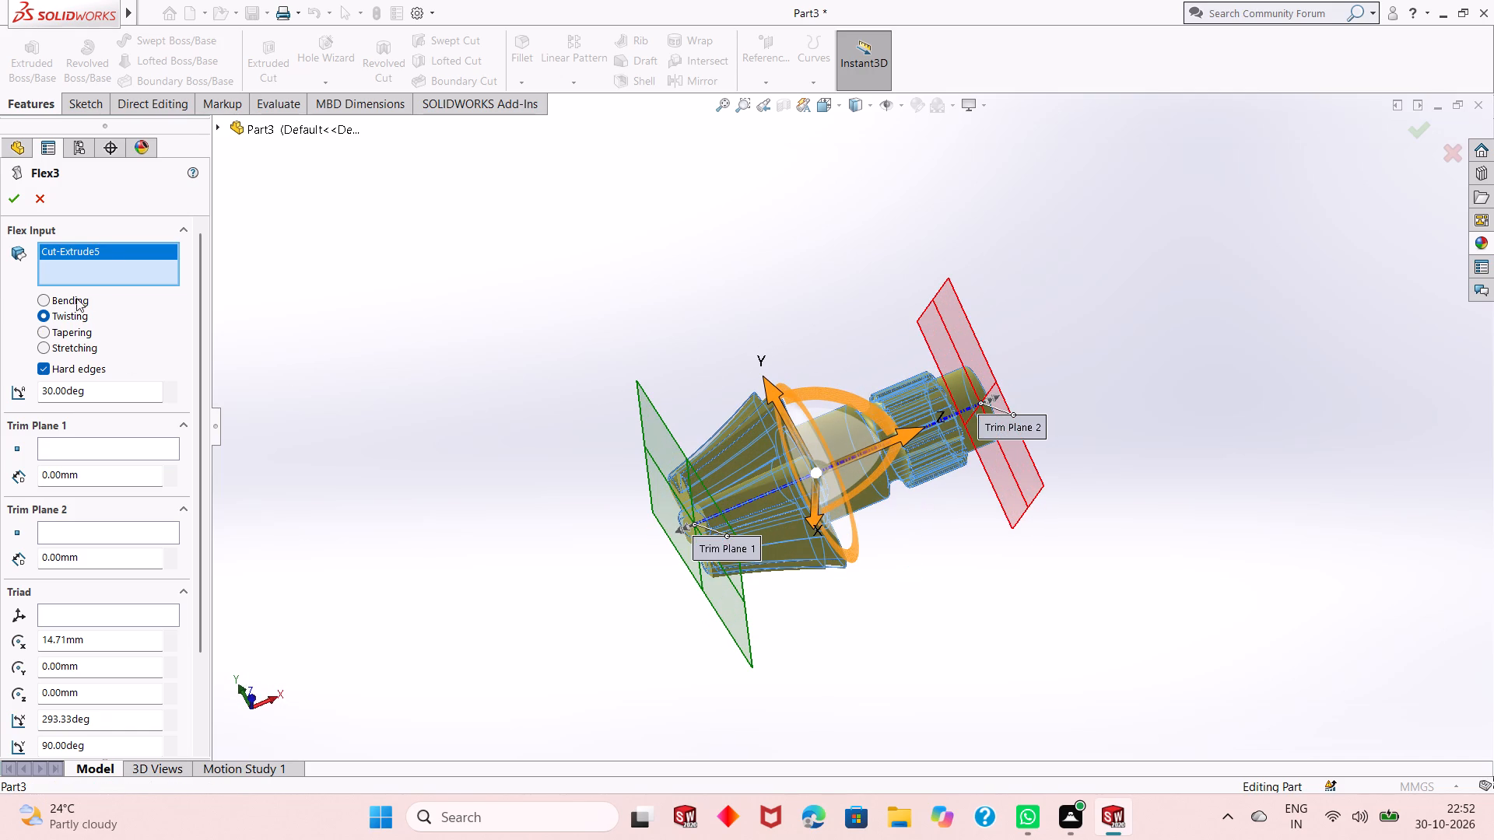
Set the Flex3 twist angle to 90 degrees and apply the feature.
{"action": "double_click", "coordinate": [86, 393]}
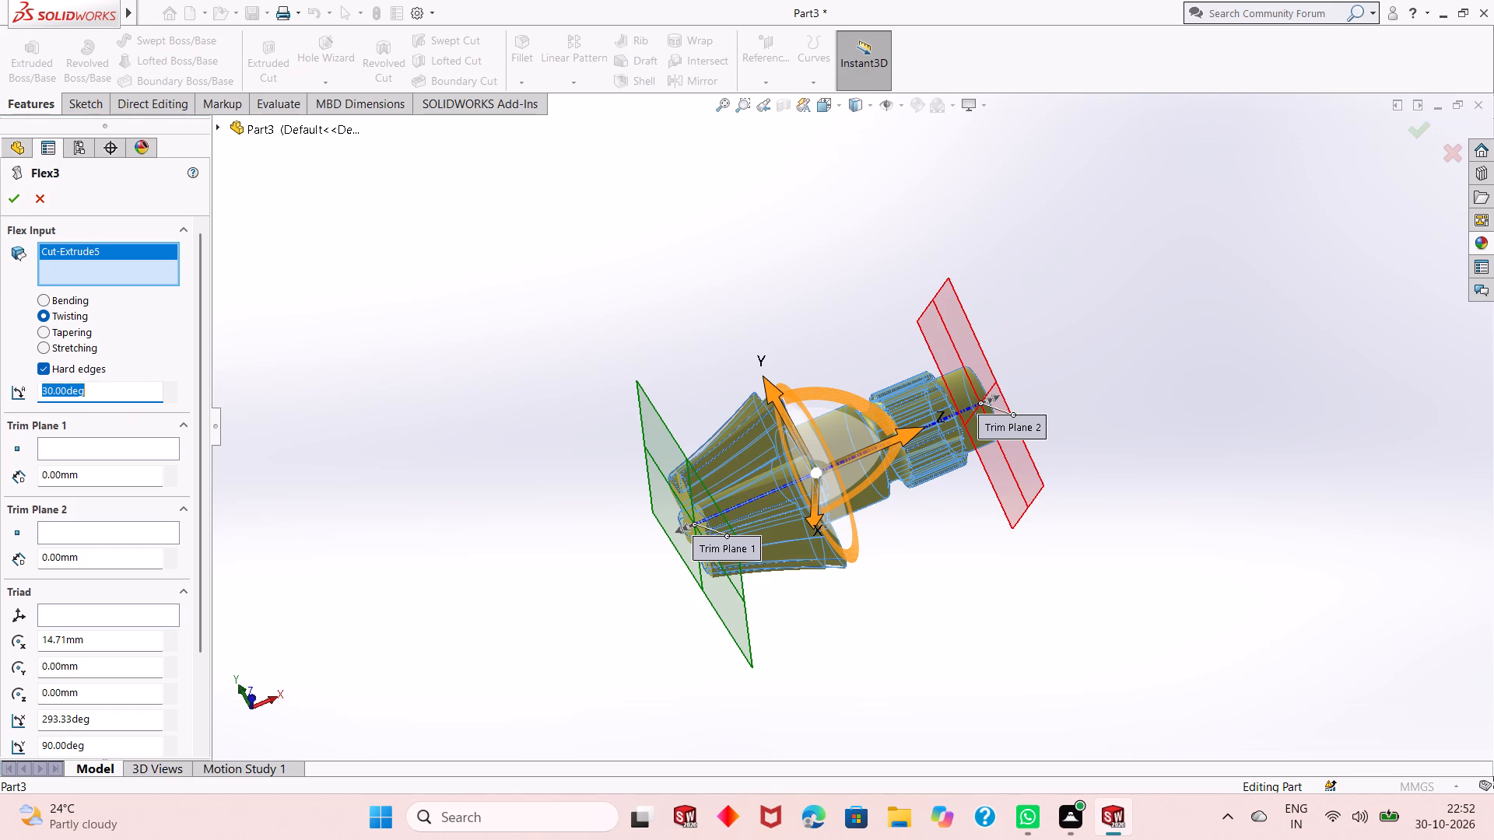
{"action": "type", "text": "90"}
{"action": "key", "text": "Return"}
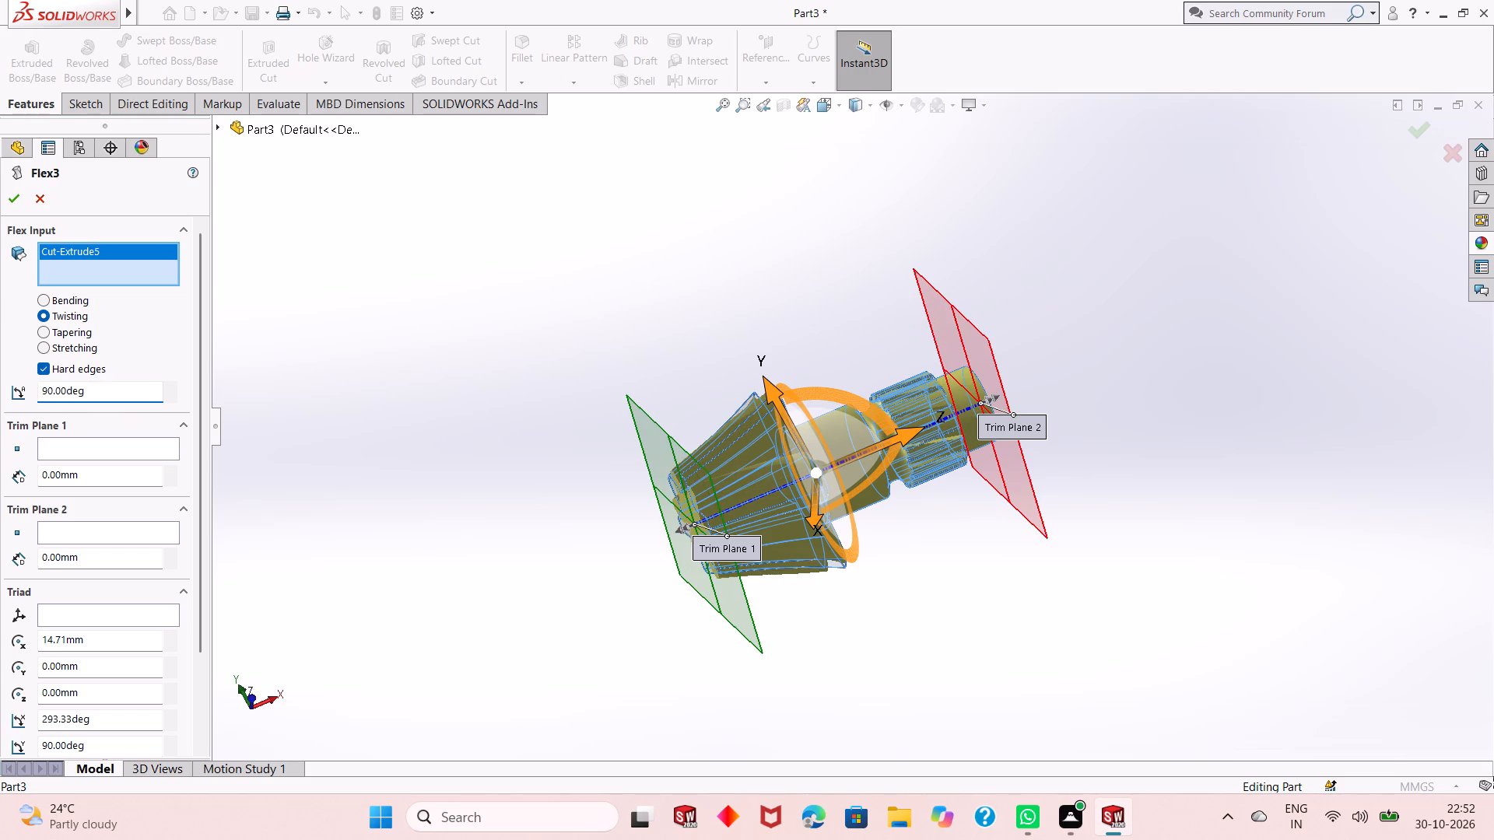
{"action": "left_click", "coordinate": [22, 206]}
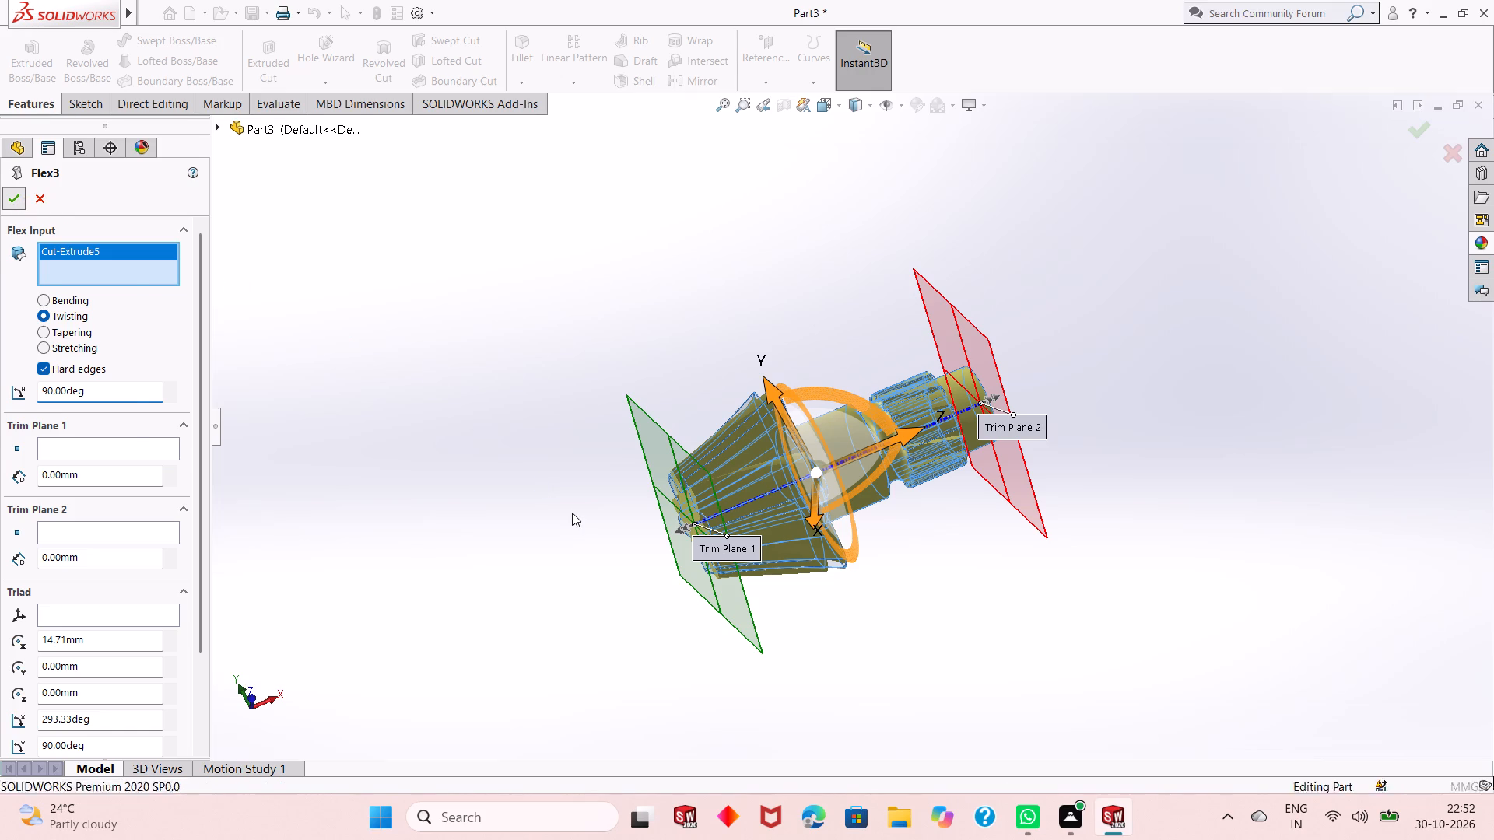
Examine the twisted six-tooth head and the spline slots from the side and the front.
{"action": "middle_click_drag", "start_coordinate": [624, 541], "coordinate": [667, 467]}
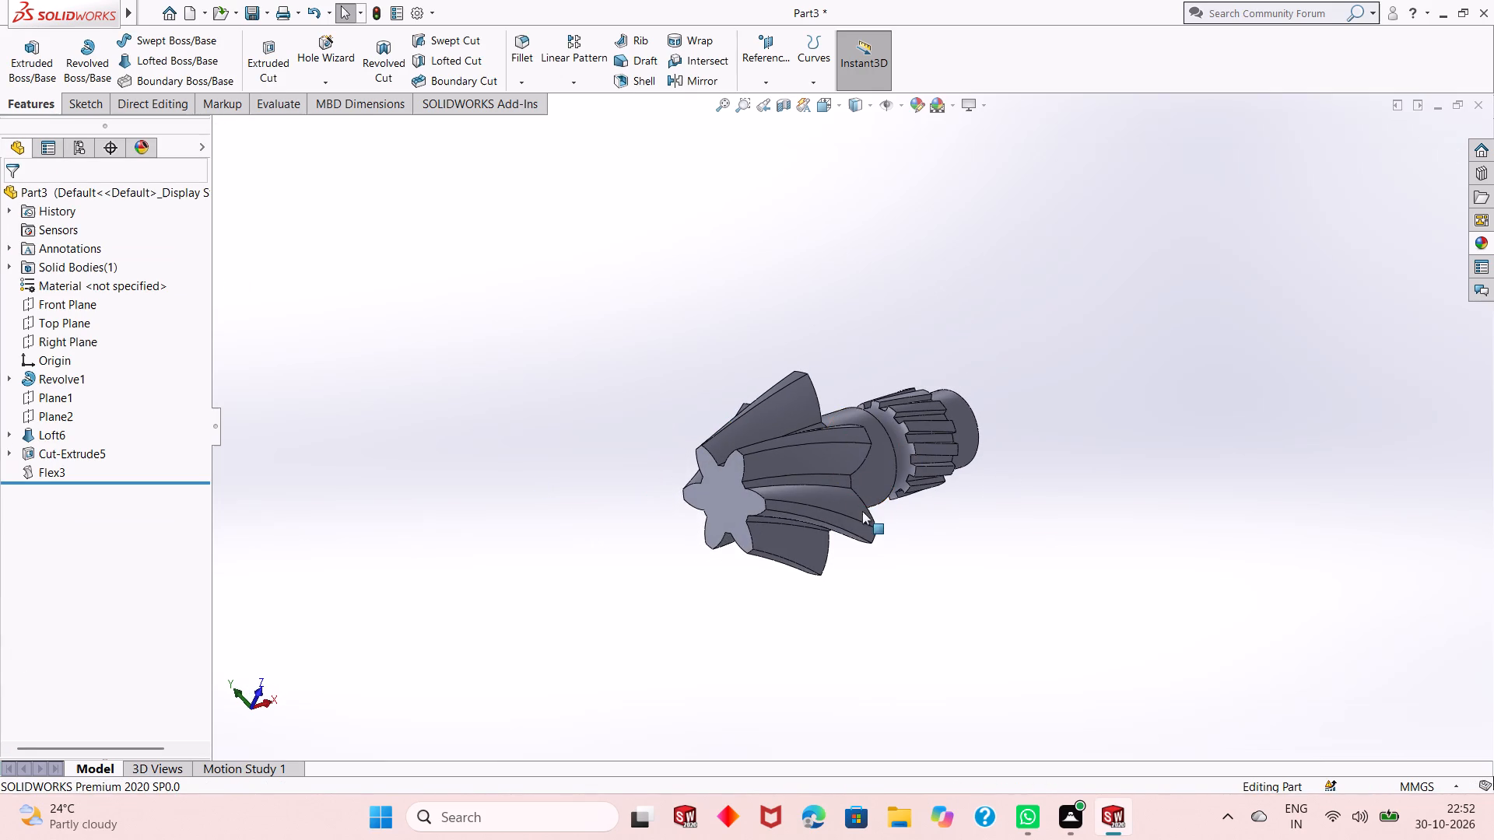
{"action": "middle_click_drag", "start_coordinate": [862, 511], "coordinate": [770, 593]}
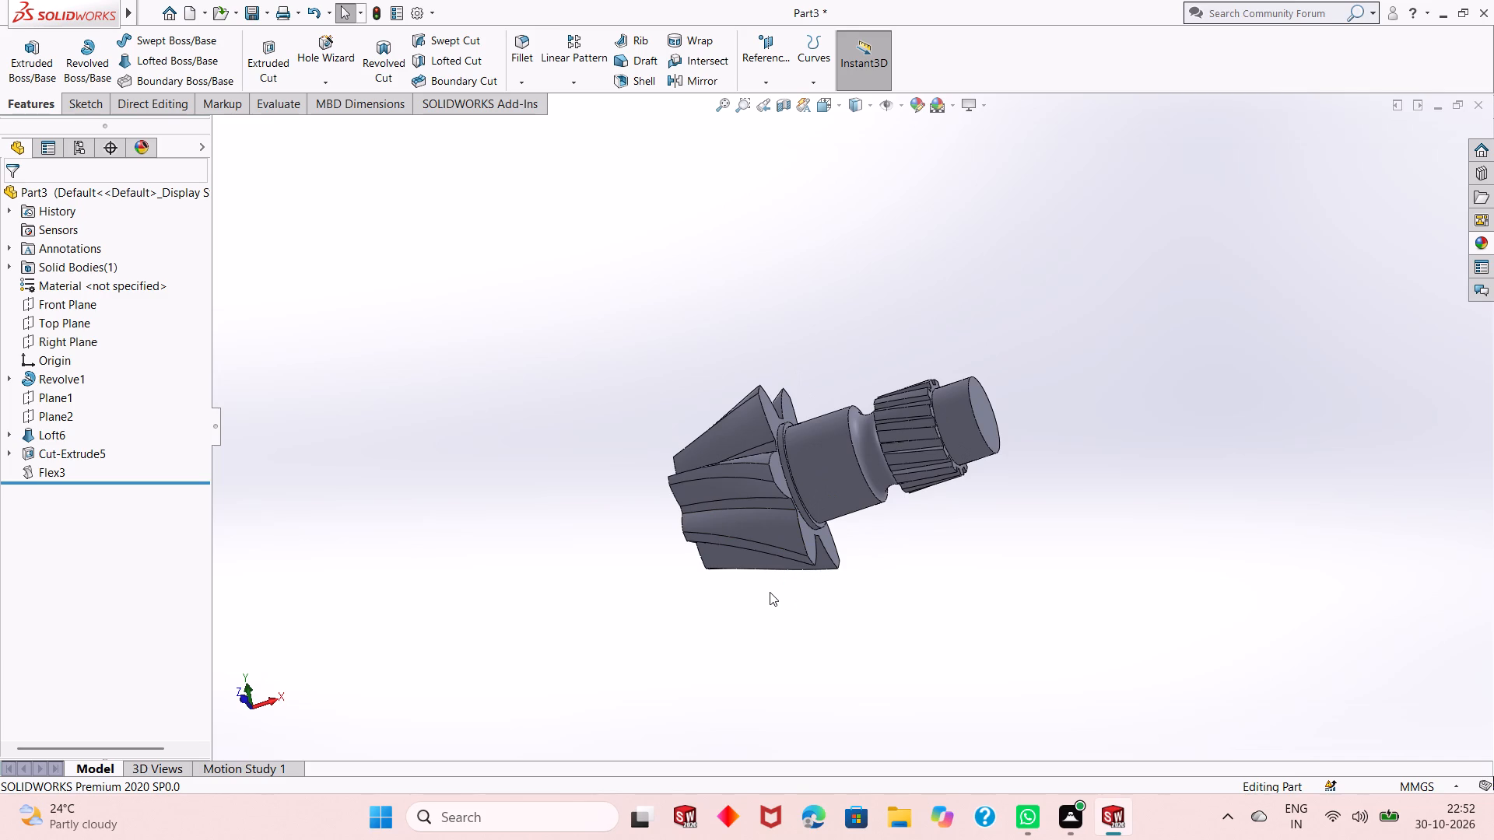
{"action": "middle_click_drag", "start_coordinate": [790, 509], "coordinate": [798, 502]}
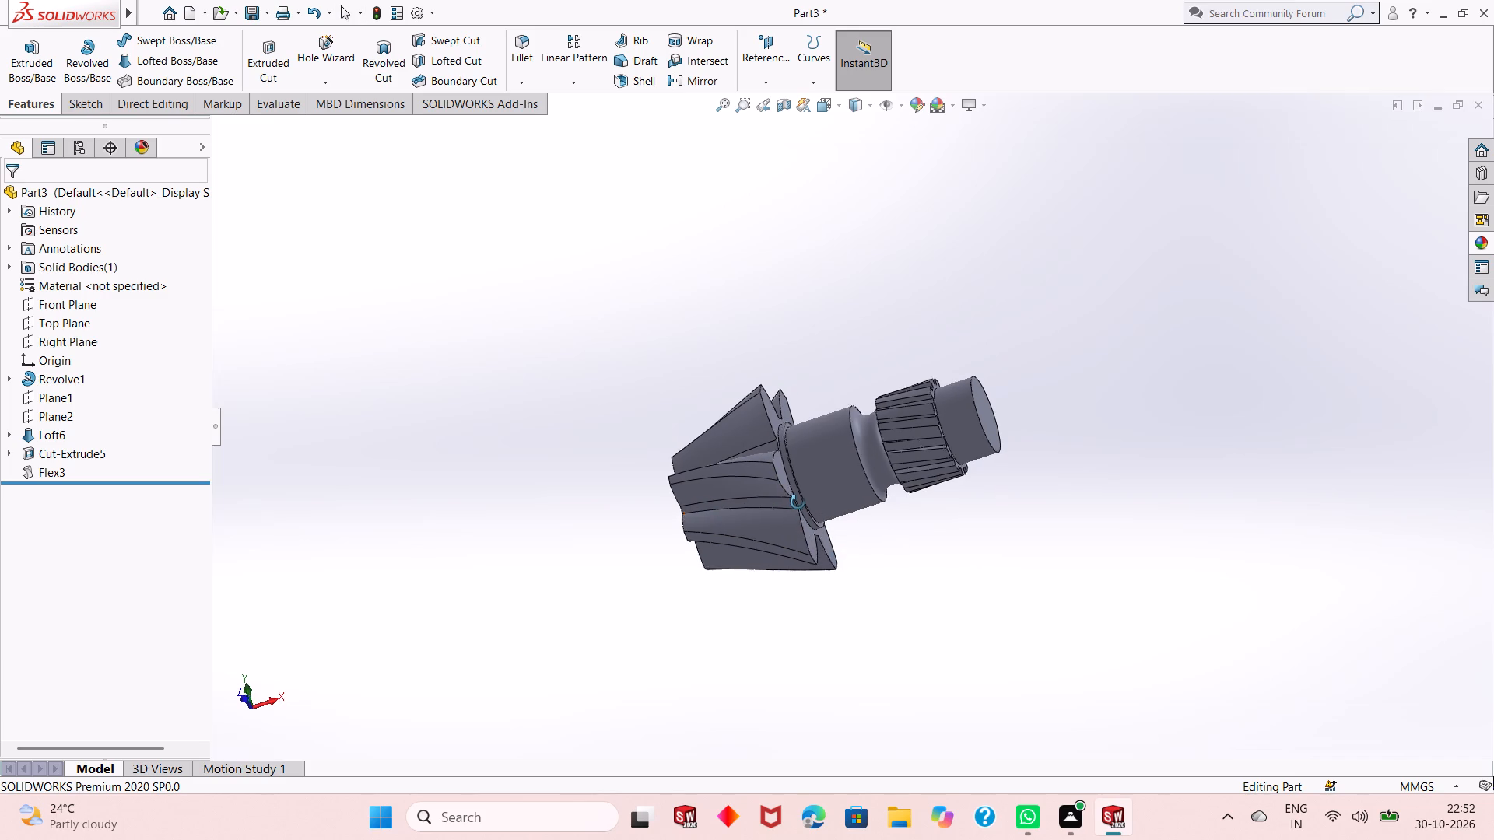
{"action": "middle_click_drag", "start_coordinate": [798, 502], "coordinate": [807, 494]}
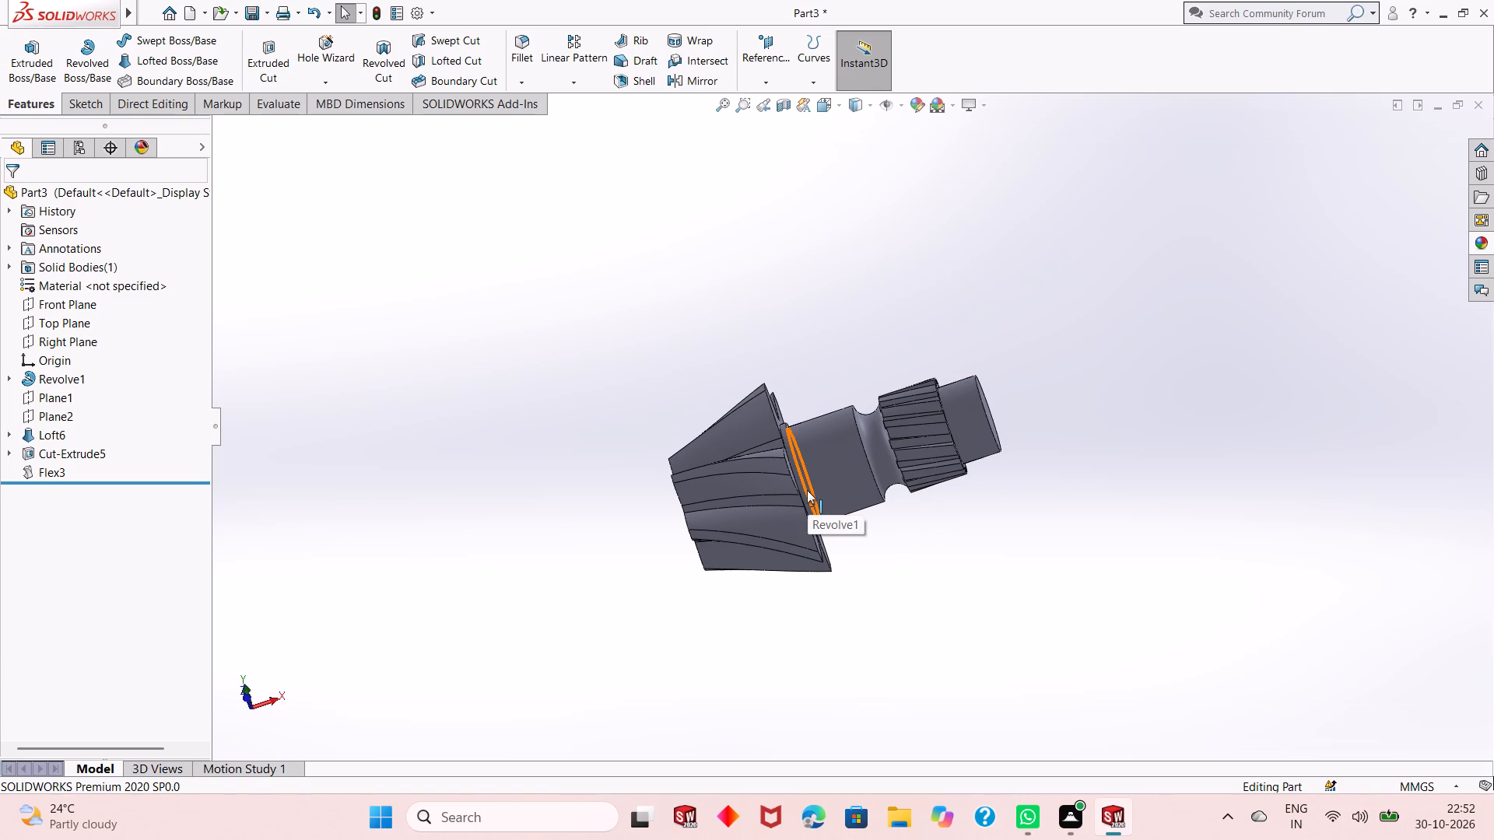
{"action": "scroll", "coordinate": [807, 490], "scroll_direction": "down", "scroll_amount": 2}
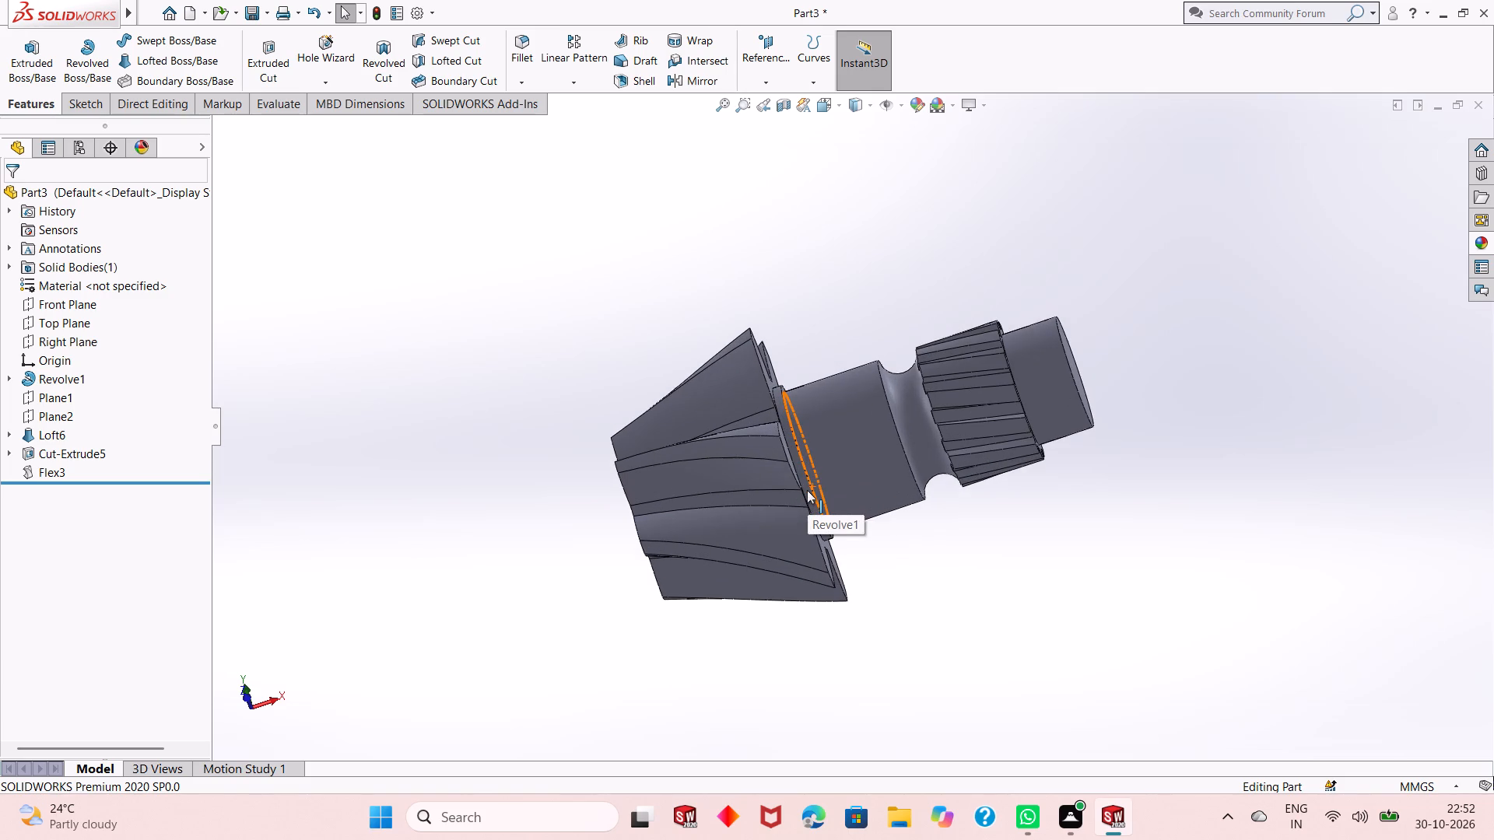
{"action": "scroll", "coordinate": [807, 490], "scroll_direction": "up", "scroll_amount": 1}
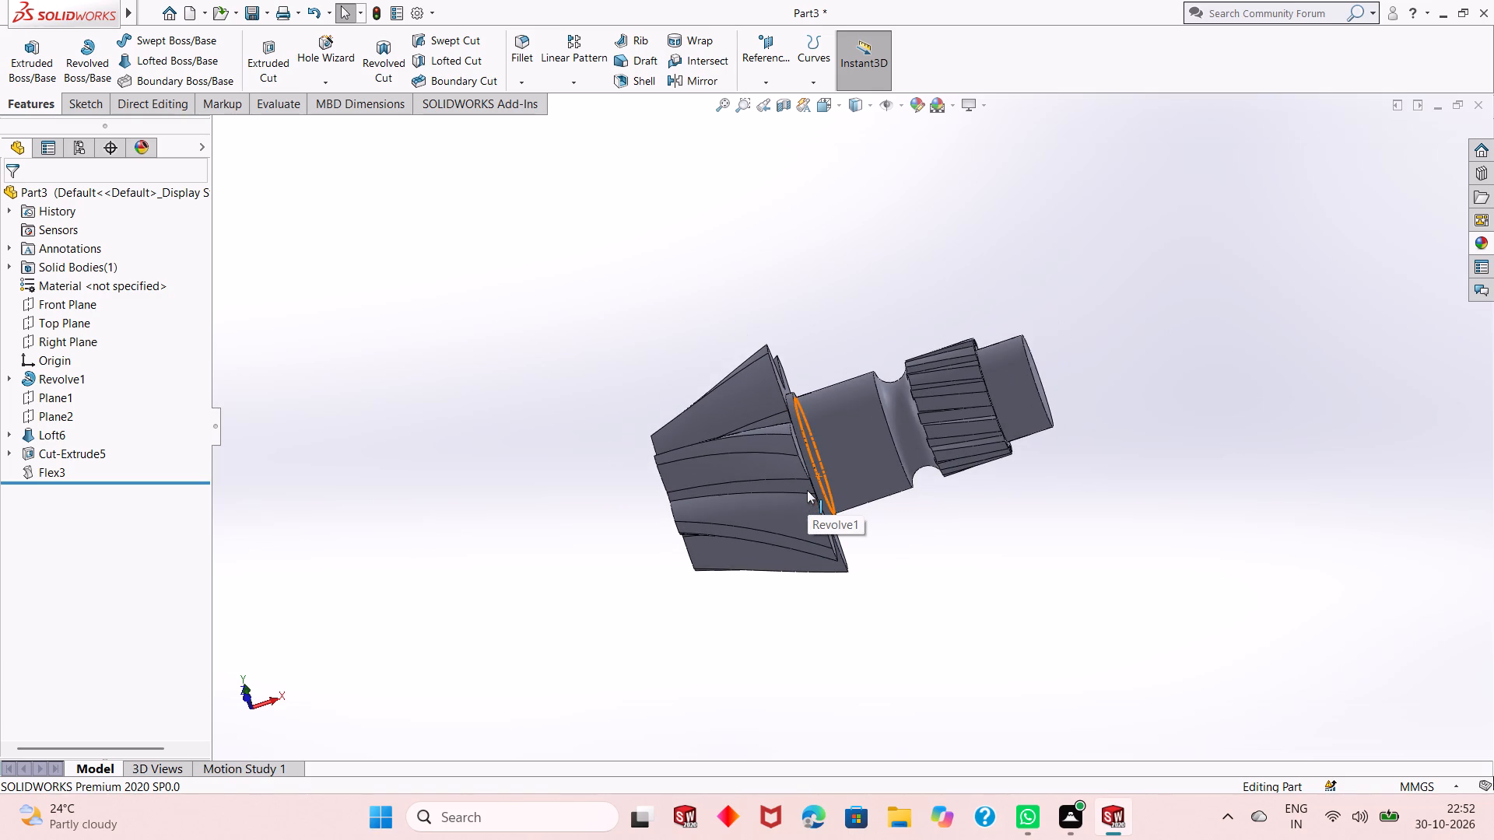
{"action": "scroll", "coordinate": [807, 490], "scroll_direction": "up", "scroll_amount": 1}
{"action": "middle_click_drag", "start_coordinate": [821, 469], "coordinate": [919, 425]}
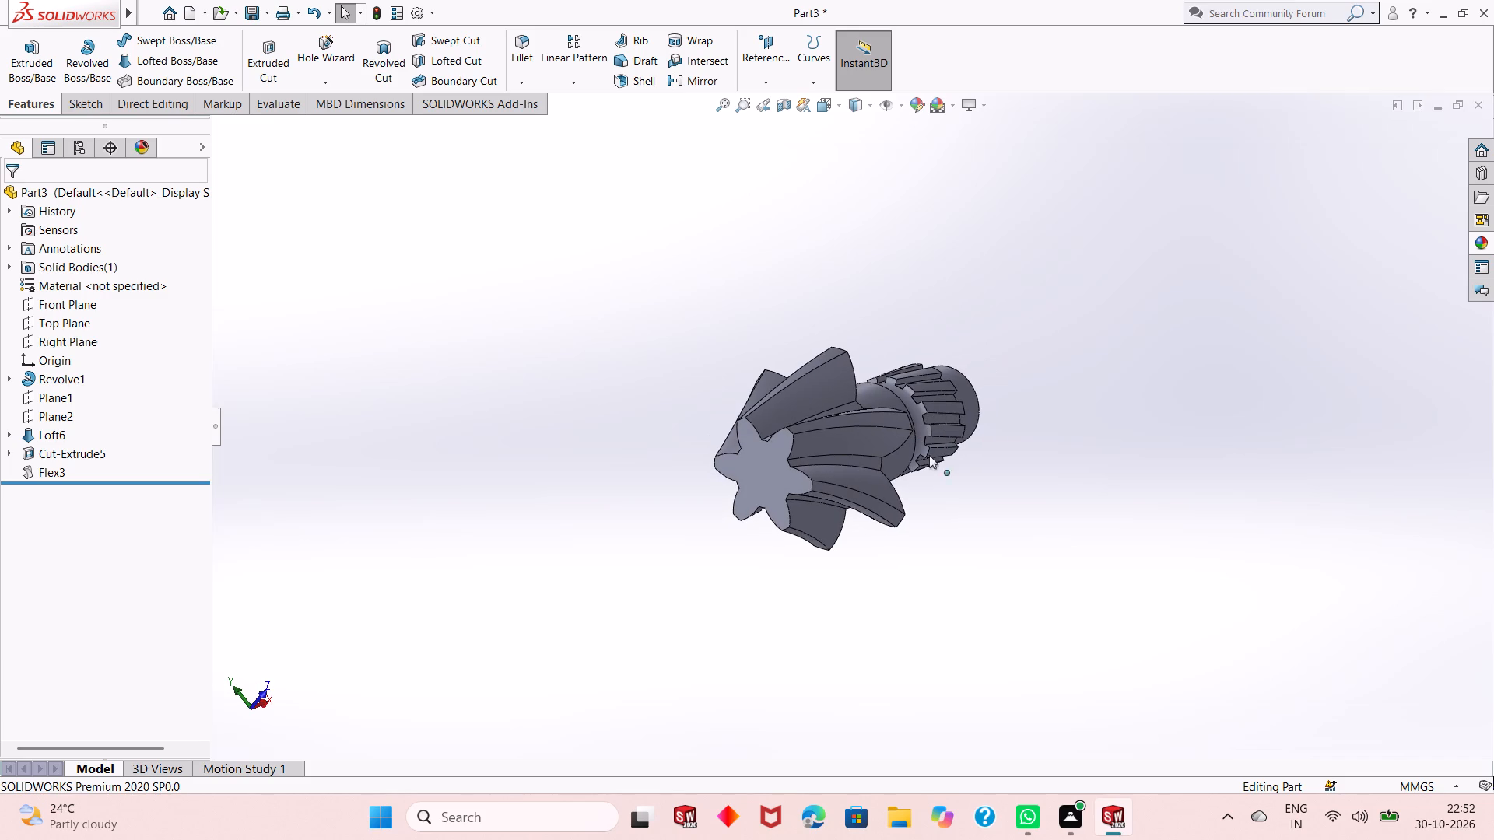
{"action": "middle_click_drag", "start_coordinate": [976, 527], "coordinate": [979, 548]}
{"action": "middle_click_drag", "start_coordinate": [976, 546], "coordinate": [921, 576]}
{"action": "scroll", "coordinate": [921, 576], "scroll_direction": "up", "scroll_amount": 1}
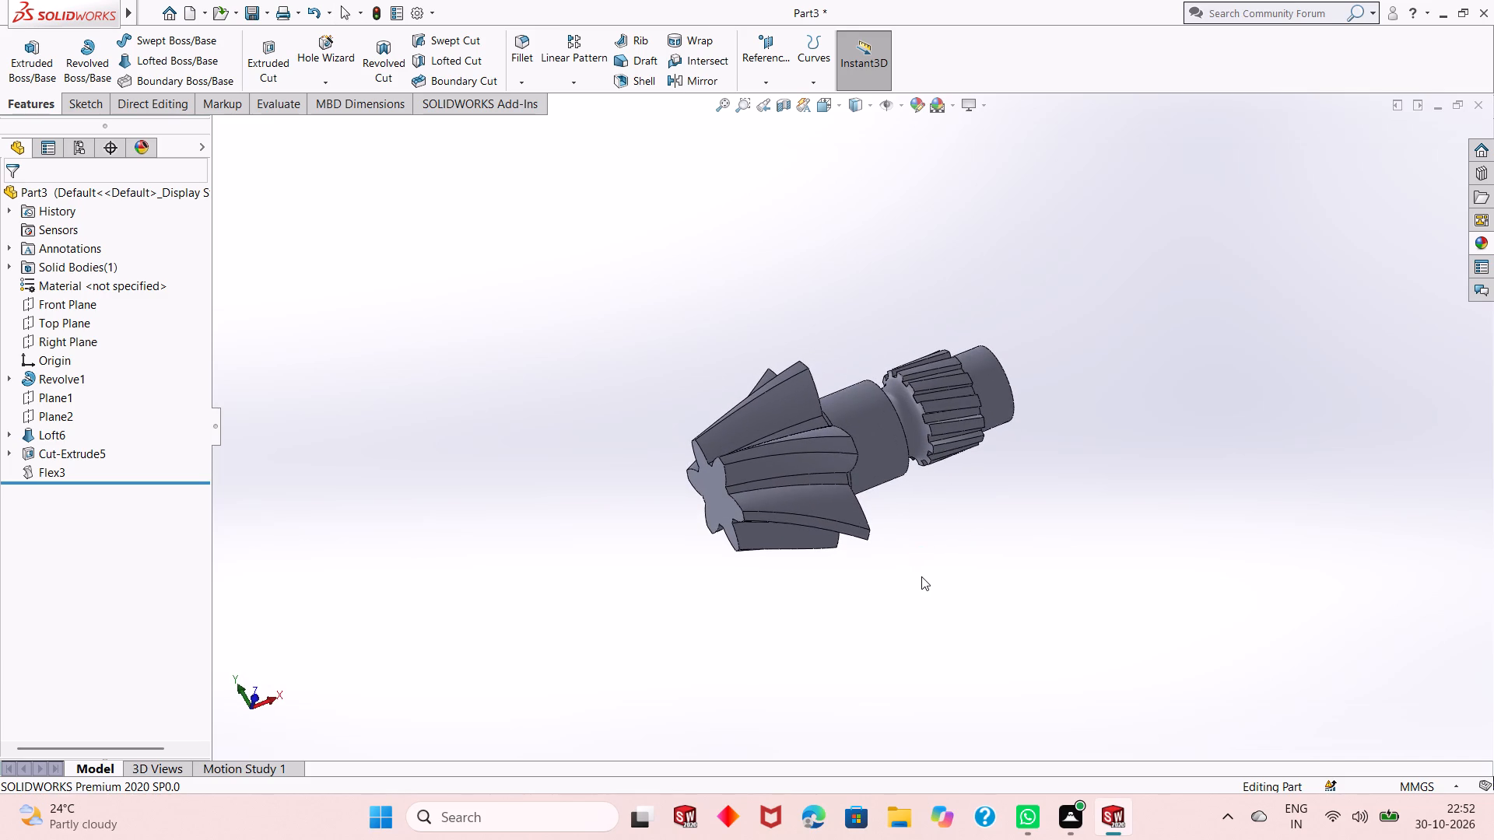
{"action": "middle_click_drag", "start_coordinate": [949, 565], "coordinate": [989, 546]}
{"action": "scroll", "coordinate": [782, 474], "scroll_direction": "down", "scroll_amount": 2}
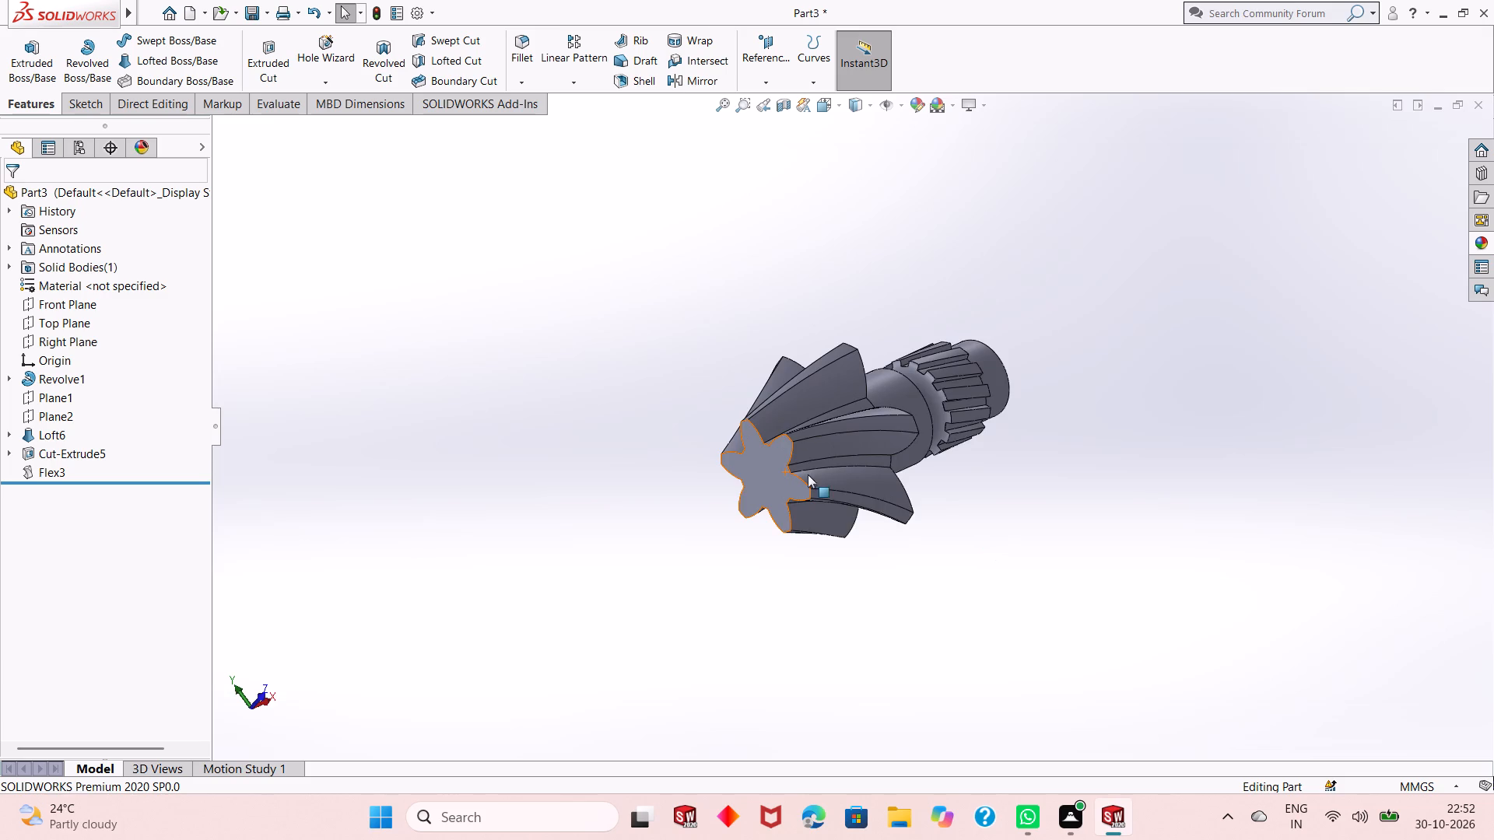
{"action": "middle_click_drag", "start_coordinate": [833, 482], "coordinate": [844, 474]}
{"action": "scroll", "coordinate": [966, 503], "scroll_direction": "up", "scroll_amount": 1}
{"action": "middle_click_drag", "start_coordinate": [967, 506], "coordinate": [939, 520]}
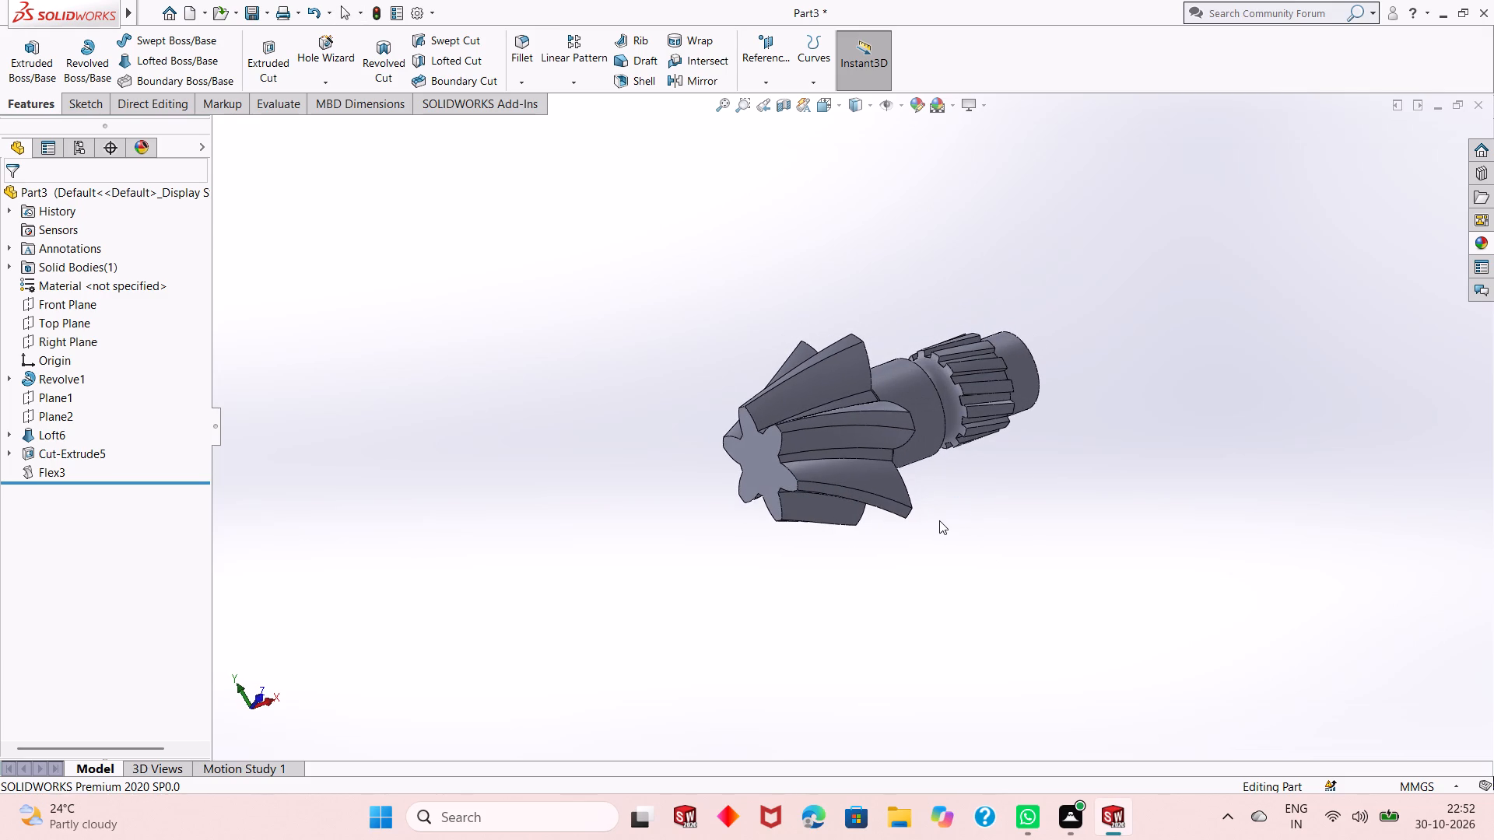
Save the part as Bevel pinion gear in the Dp SolidWorks folder.
{"action": "key", "text": "ctrl+s"}
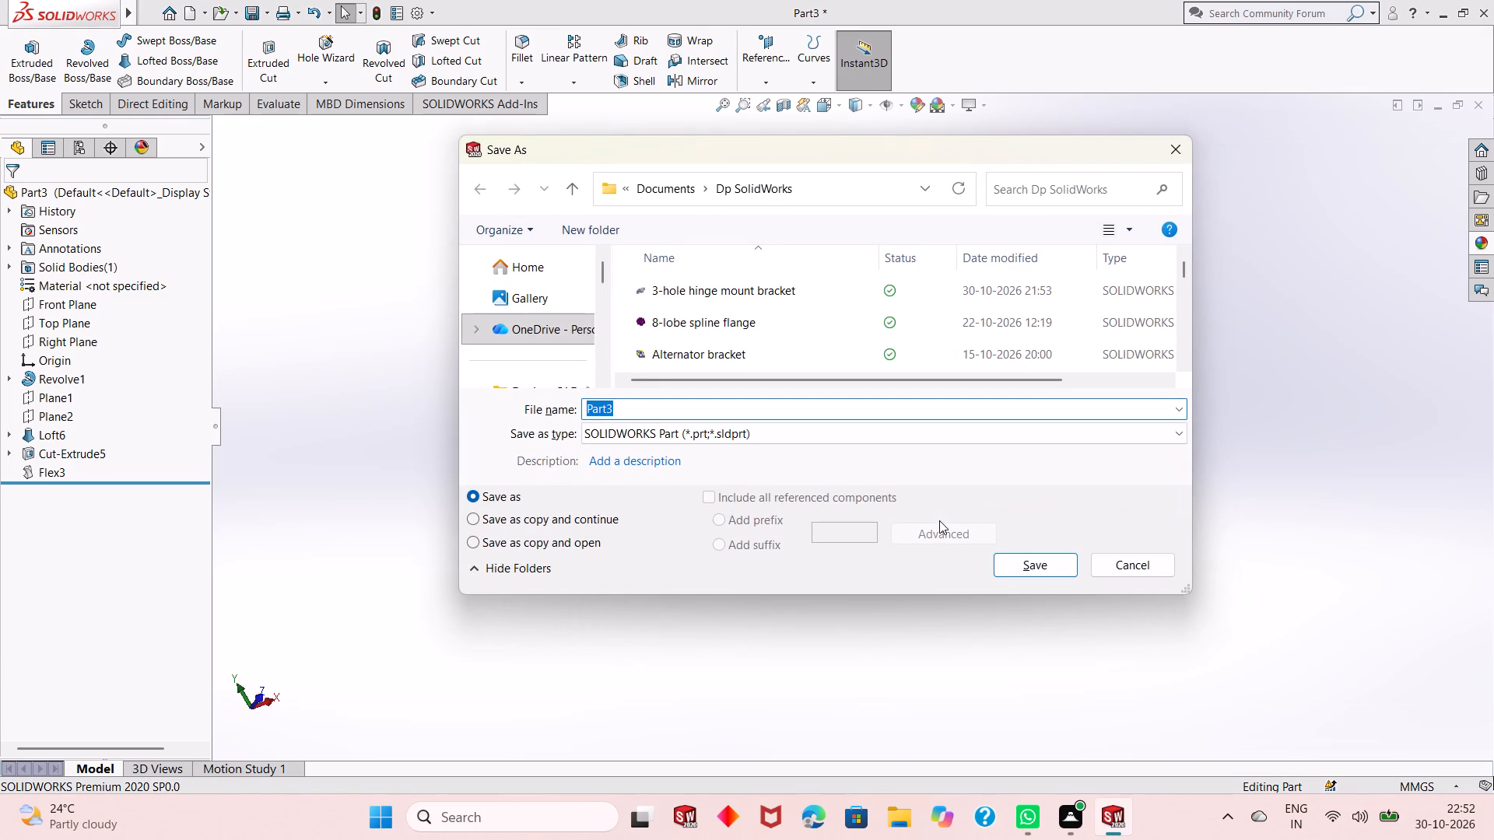
{"action": "type", "text": "Bevel"}
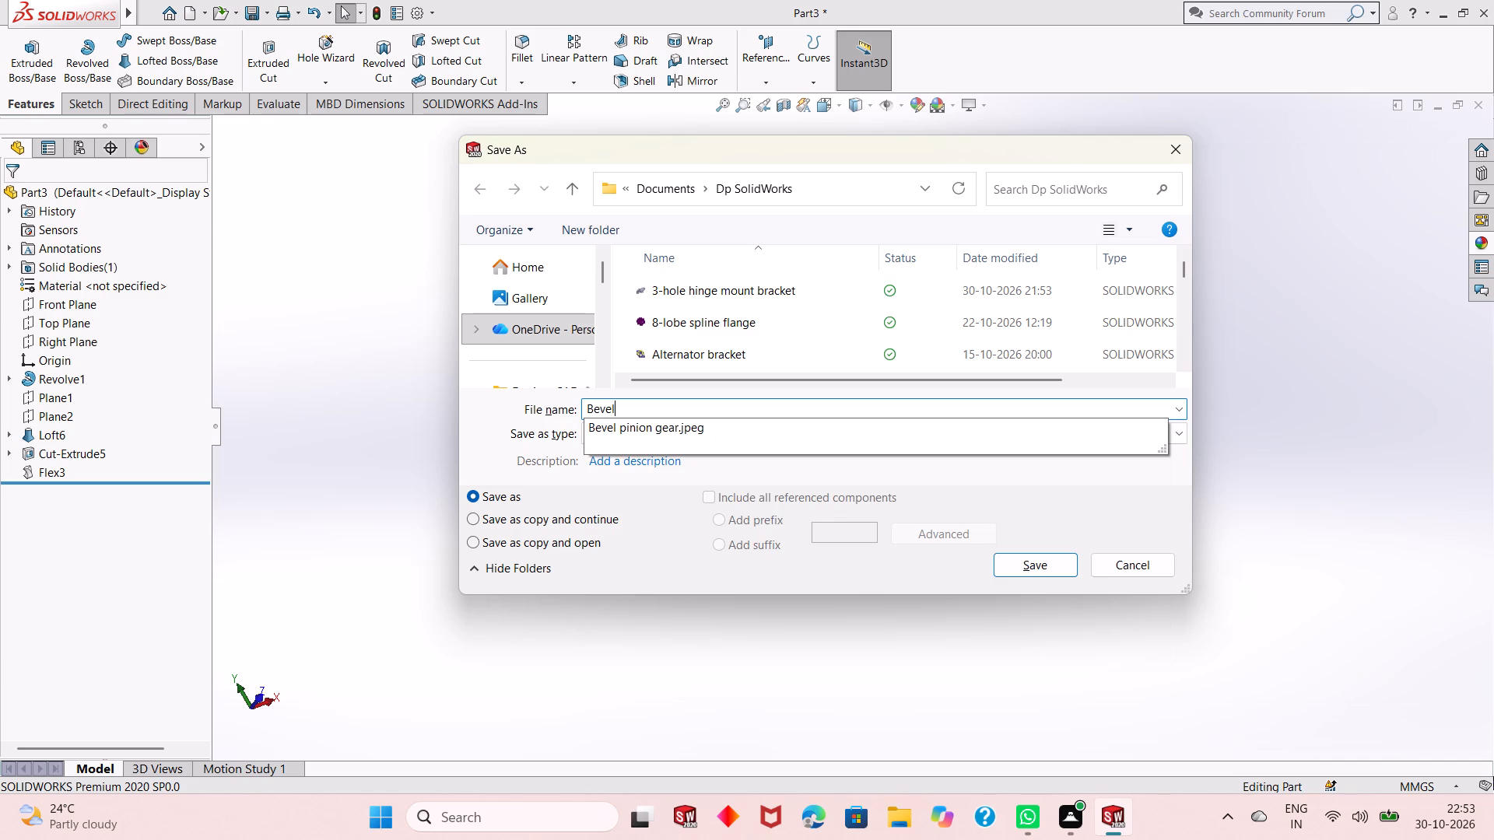
{"action": "key", "text": "space"}
{"action": "type", "text": "pinion"}
{"action": "key", "text": "space"}
{"action": "type", "text": "gear"}
{"action": "key", "text": "Return"}
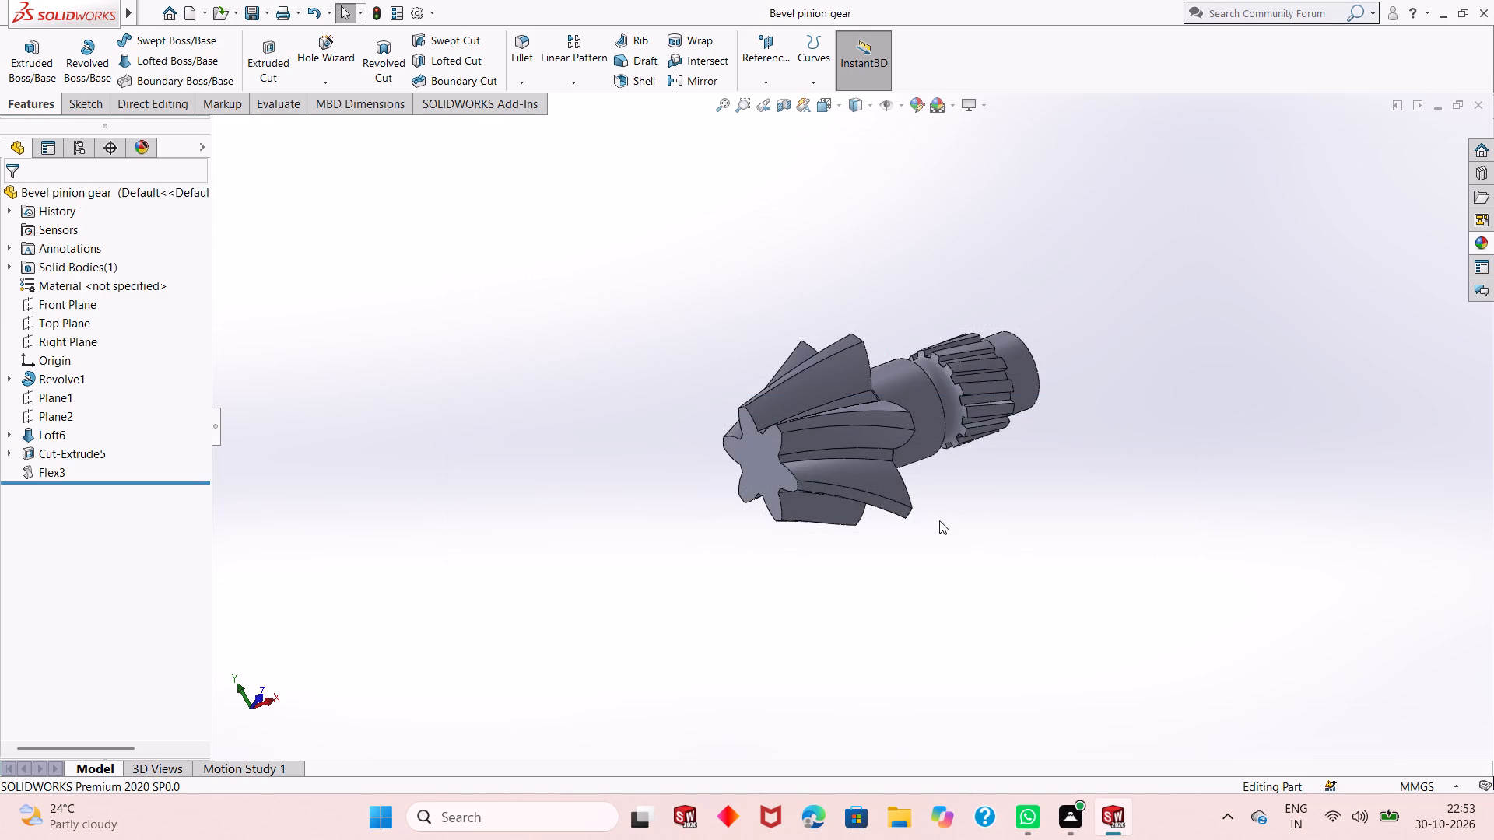
Save a copy of the part as an Adobe PDF named Bevel pinion gear in the same folder.
{"action": "left_click", "coordinate": [391, 282]}
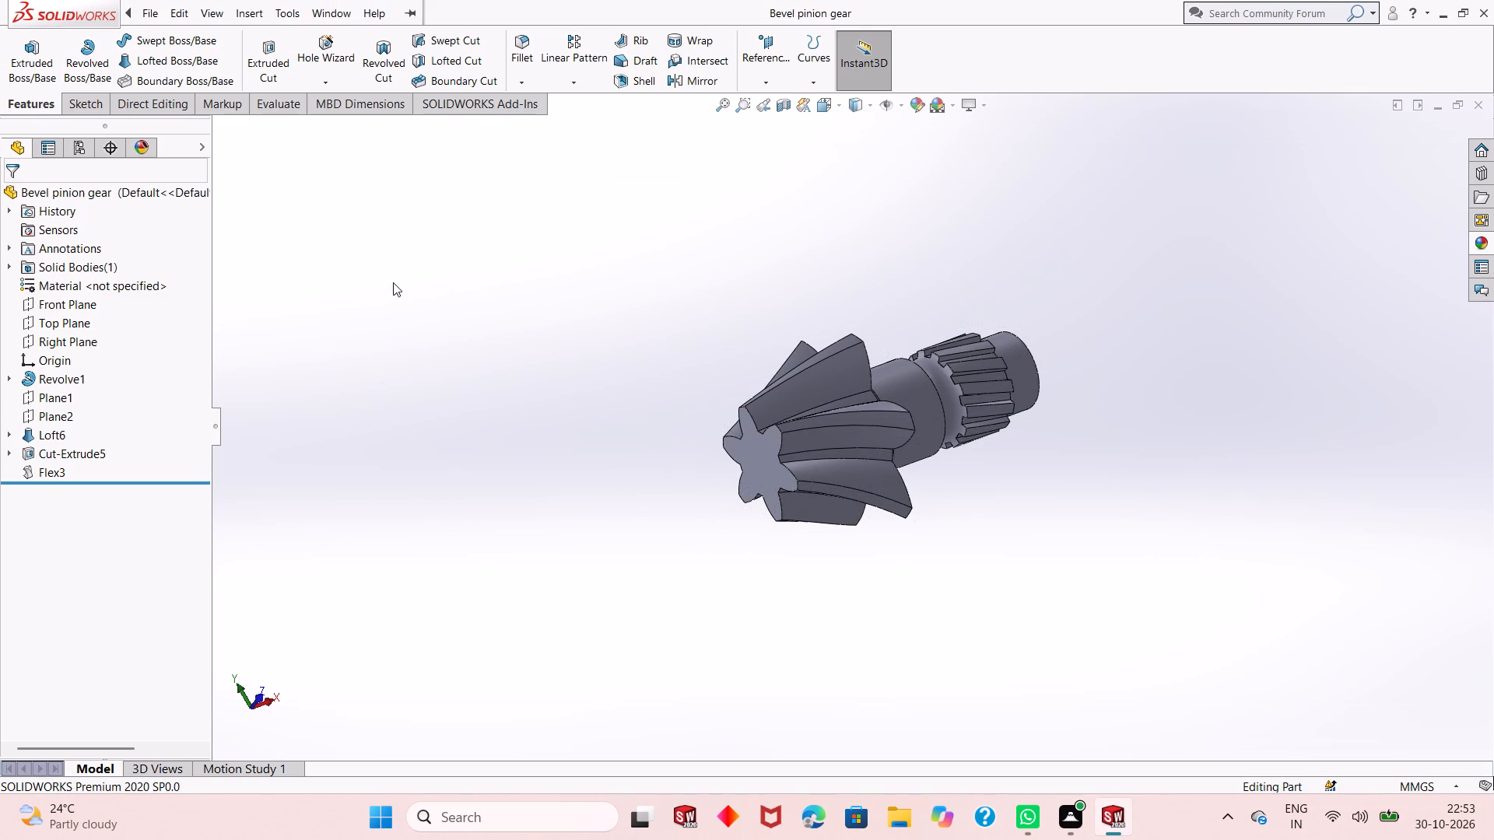
{"action": "left_click", "coordinate": [441, 5]}
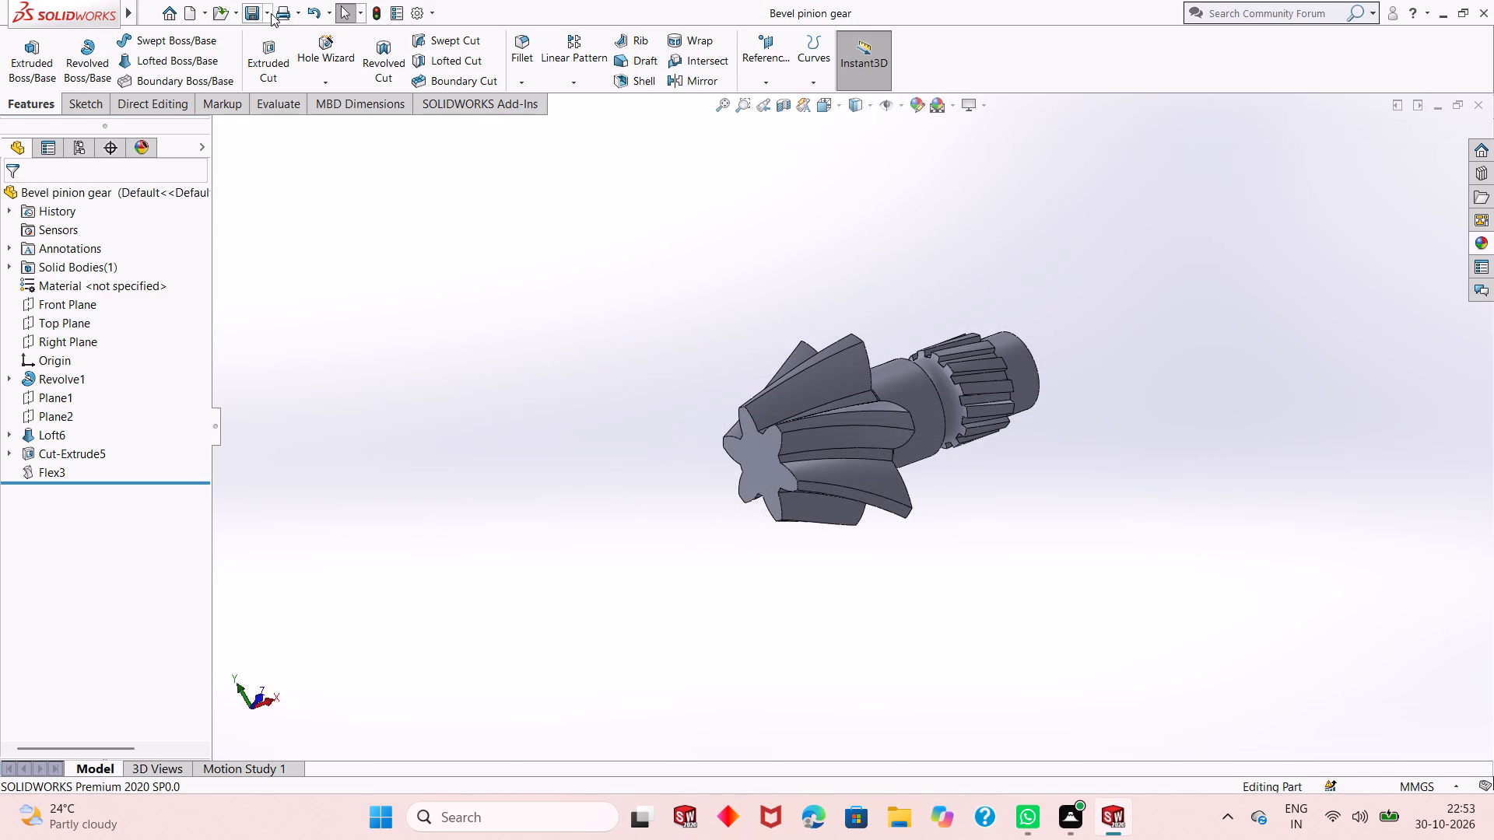
{"action": "left_click", "coordinate": [270, 13]}
{"action": "left_click", "coordinate": [284, 51]}
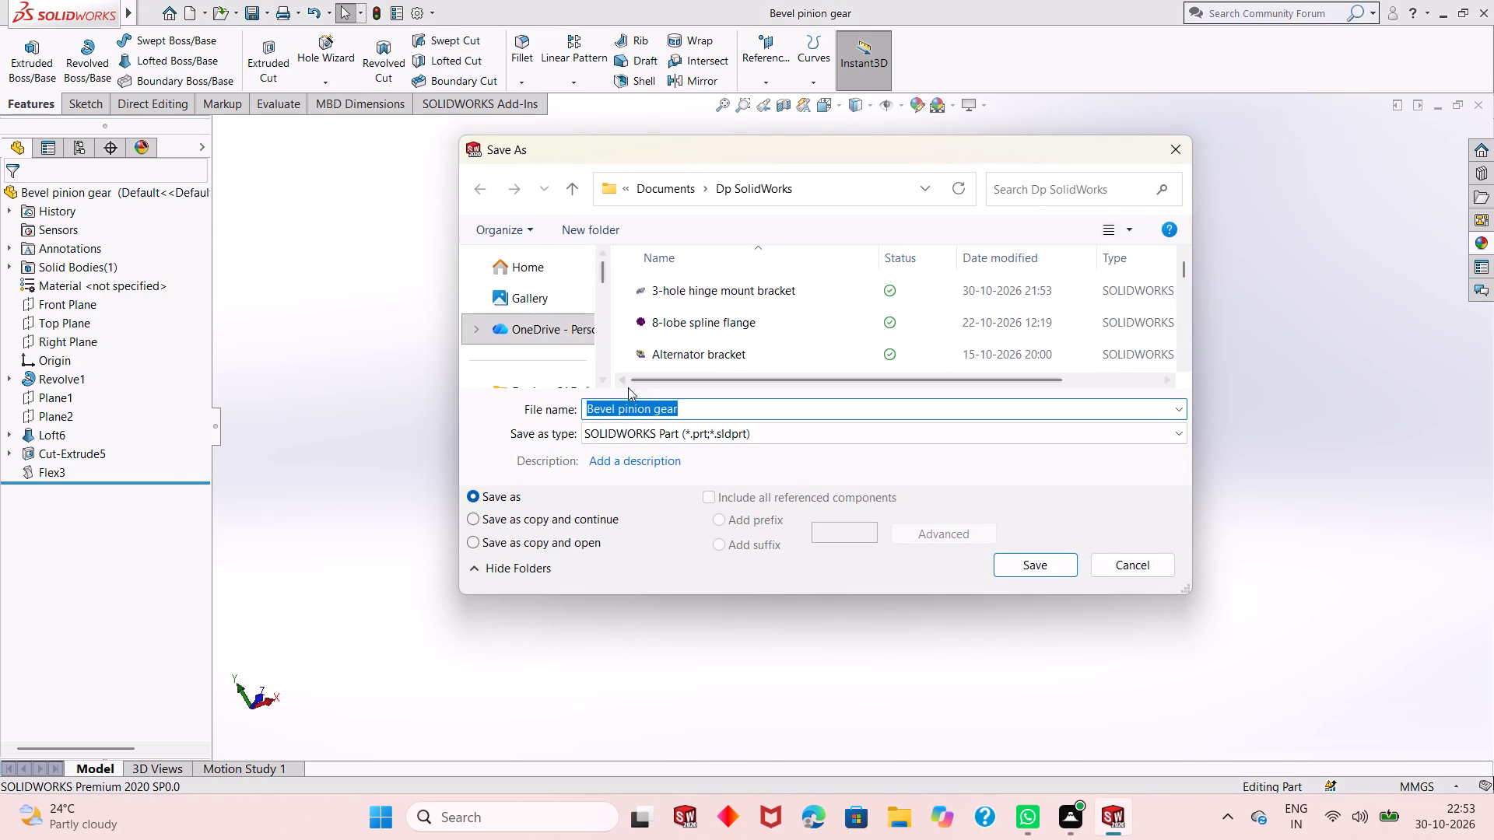
{"action": "left_click", "coordinate": [666, 431]}
{"action": "left_click", "coordinate": [742, 122]}
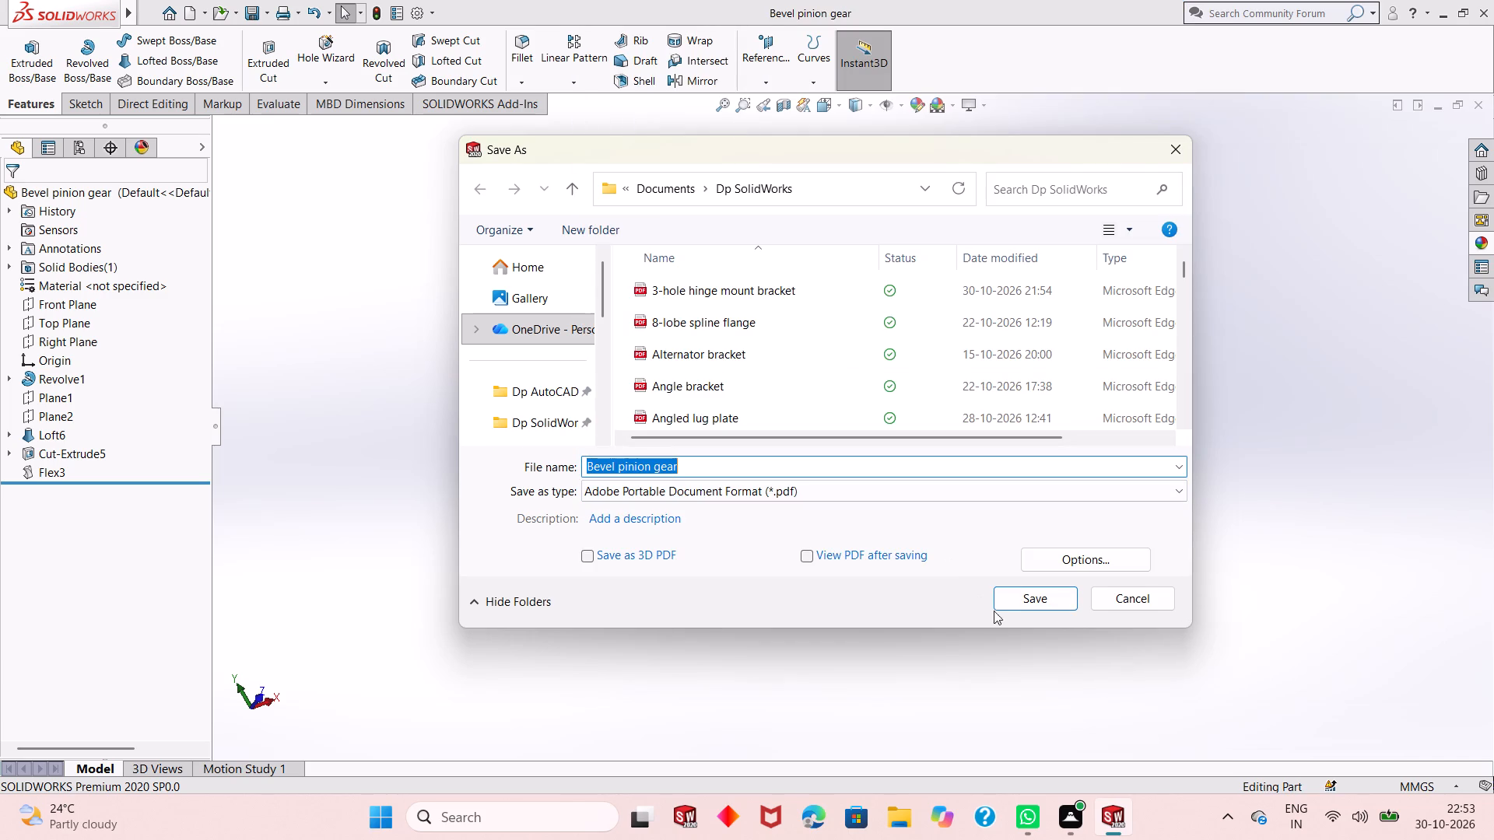
{"action": "left_click", "coordinate": [1007, 610]}
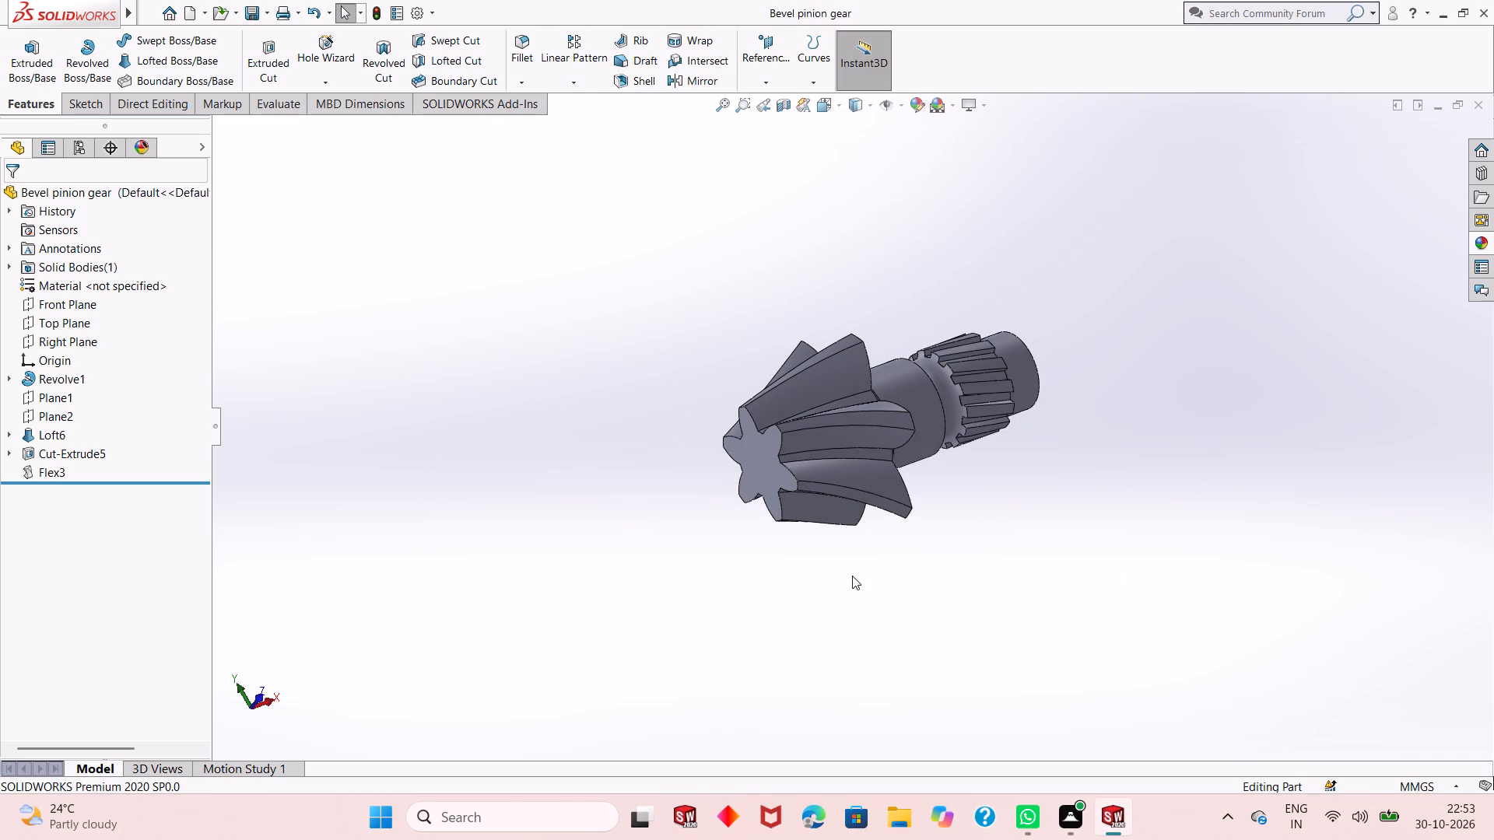